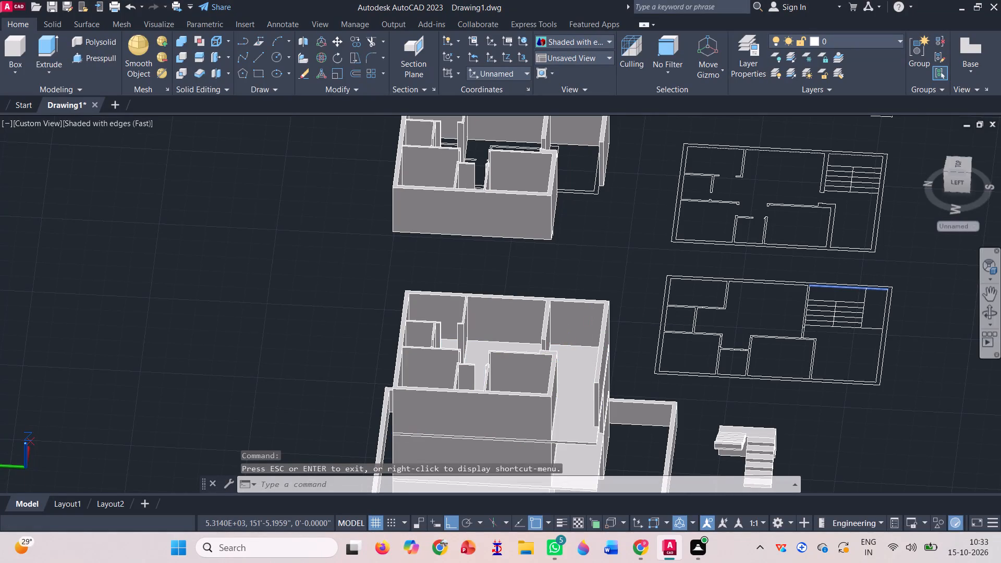
Move the building's top-storey walls along the green Y axis so they stand clear of the two lower storeys.
left_click(991, 317)
left_click_drag(650, 344, 658, 403)
scroll(612, 336, "down", 7)
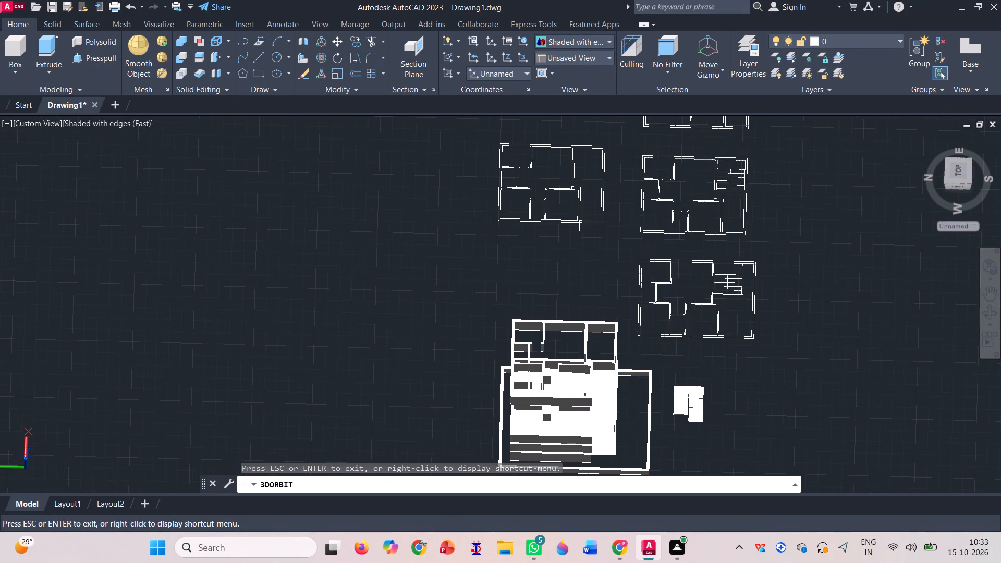
left_click_drag(633, 428, 614, 312)
scroll(551, 285, "up", 5)
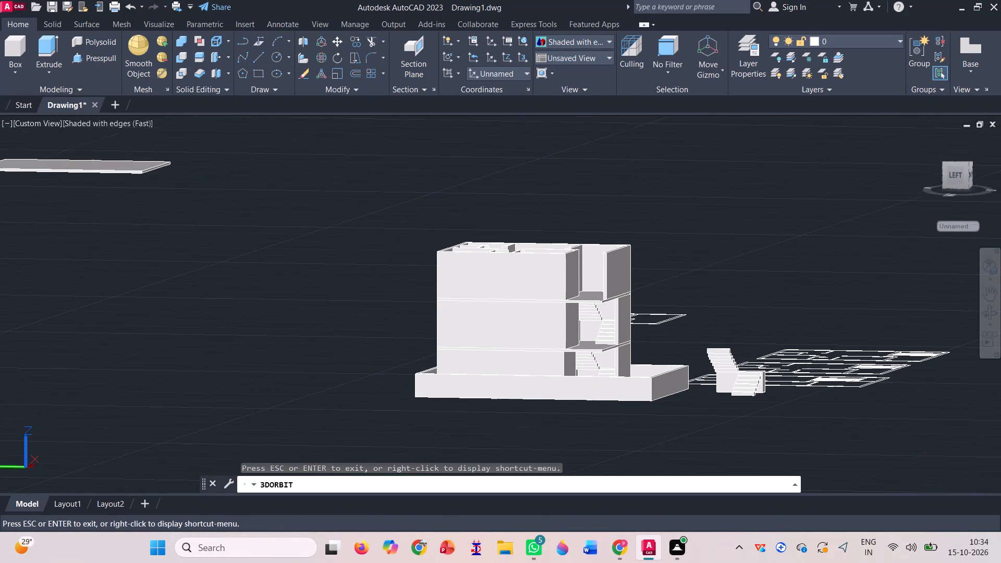
key("Escape")
left_click(541, 269)
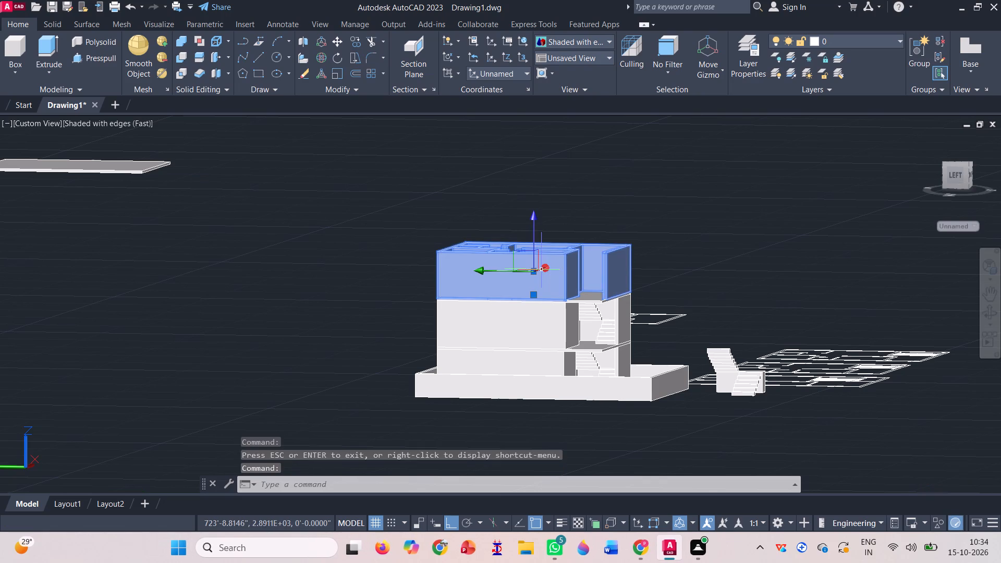
left_click_drag(490, 270, 534, 271)
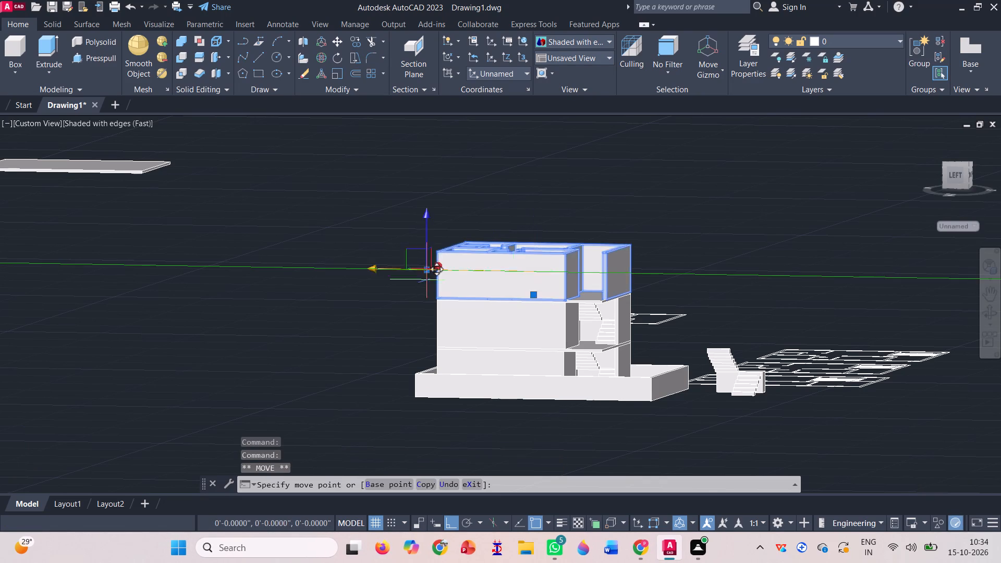
left_click(268, 268)
left_click_drag(613, 230, 615, 259)
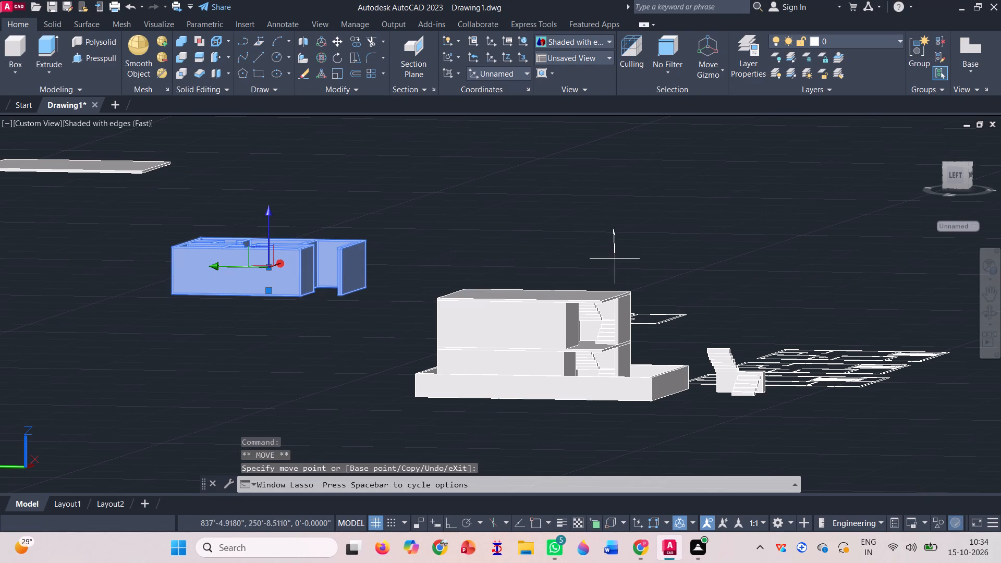
left_click_drag(615, 259, 615, 258)
left_click(671, 226)
left_click(787, 190)
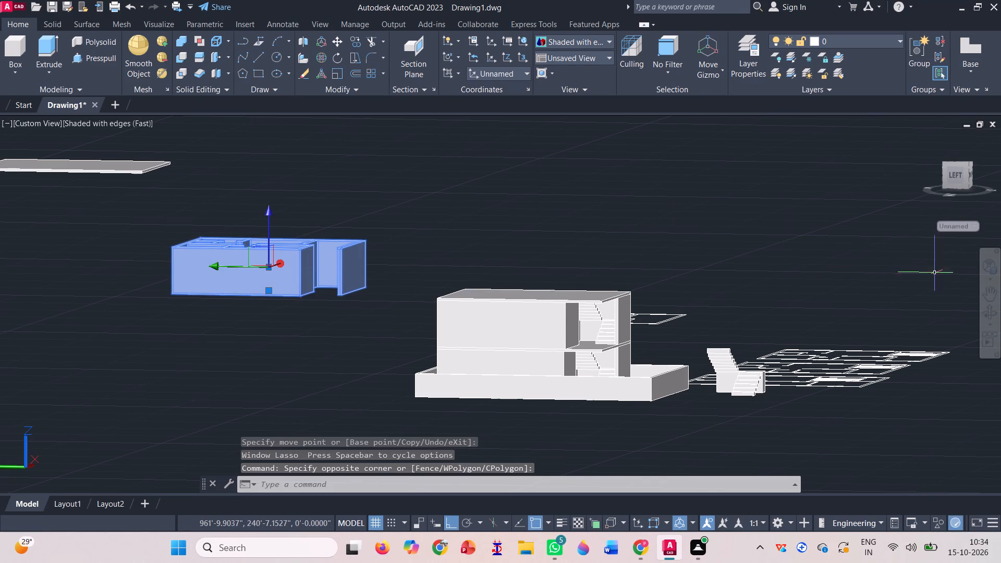
left_click(986, 308)
left_click_drag(645, 283, 645, 281)
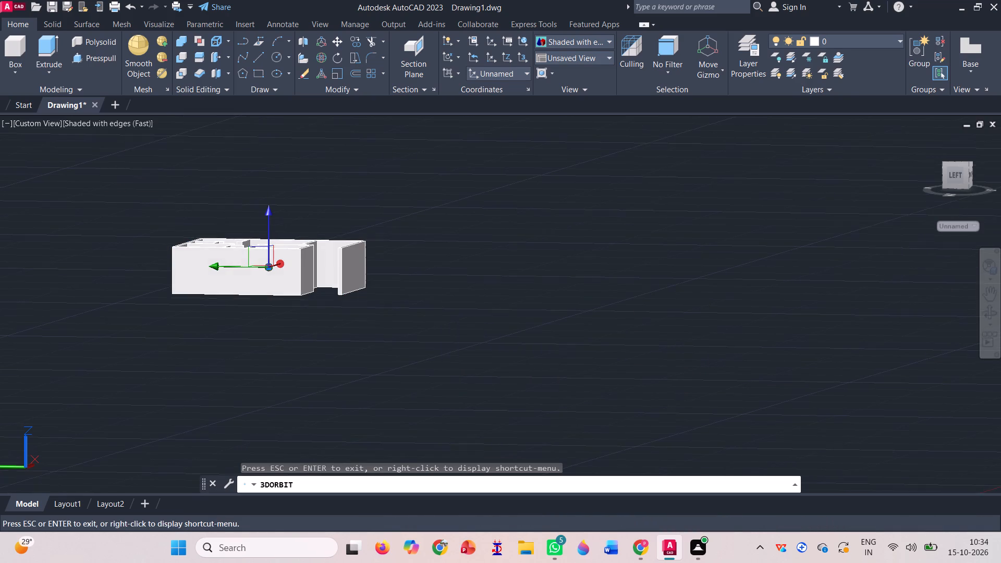
left_click_drag(645, 281, 634, 323)
key("Escape")
key("Escape")
key("Escape")
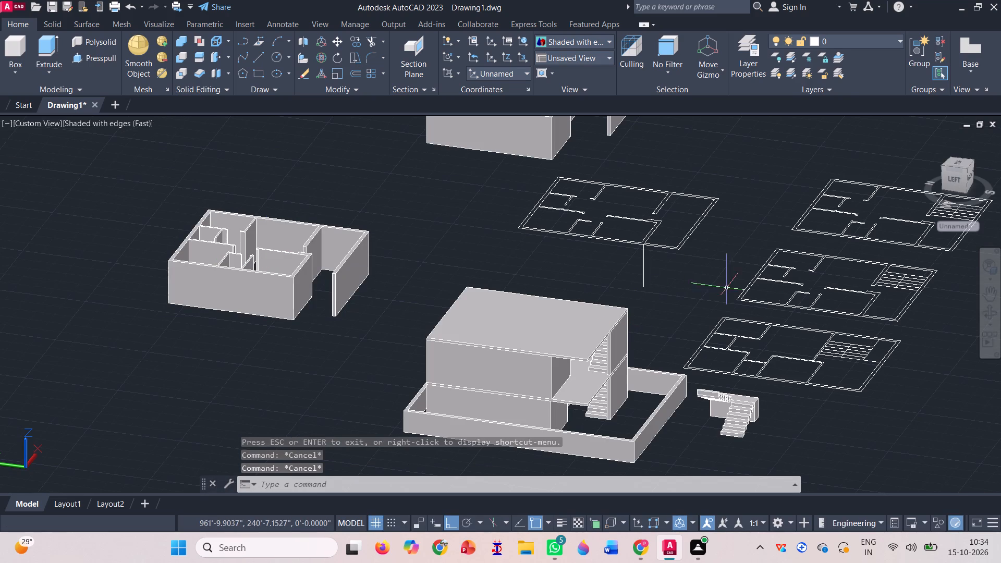
Create a 0'6" high box as a floor slab under the separate wall model behind the building, spanning its opposite outer base corners.
left_click(993, 312)
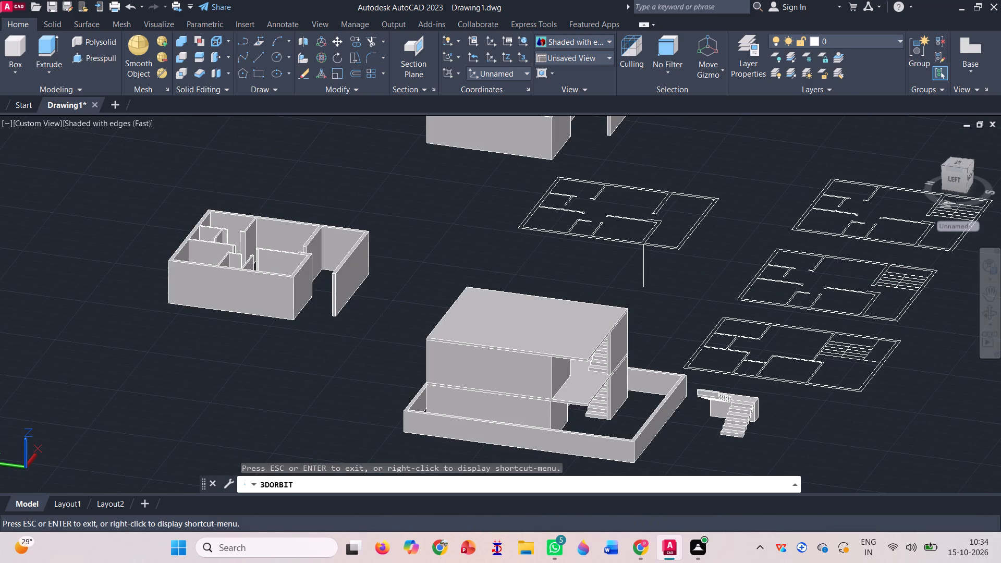
left_click_drag(651, 285, 666, 341)
scroll(565, 354, "up", 3)
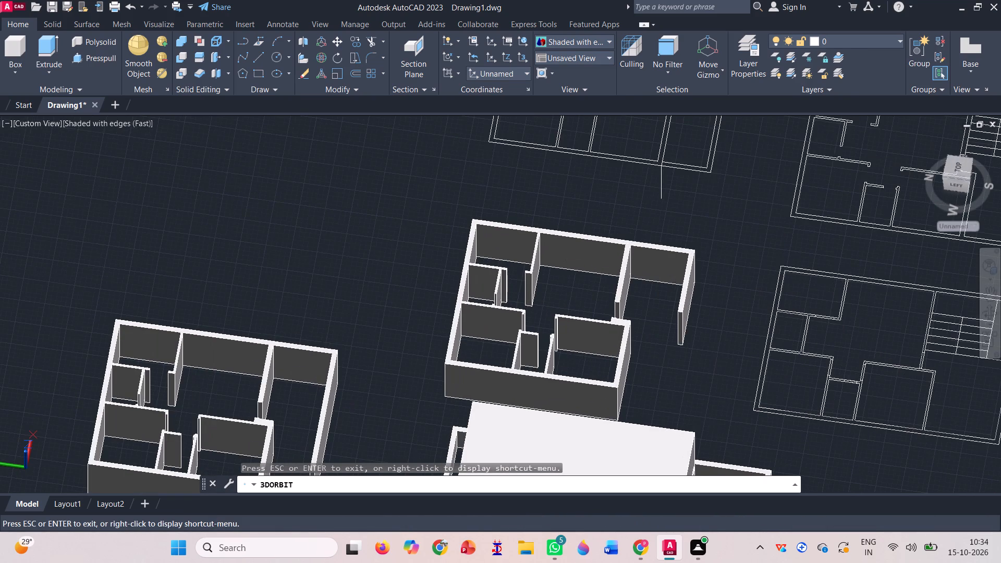
scroll(682, 313, "up", 3)
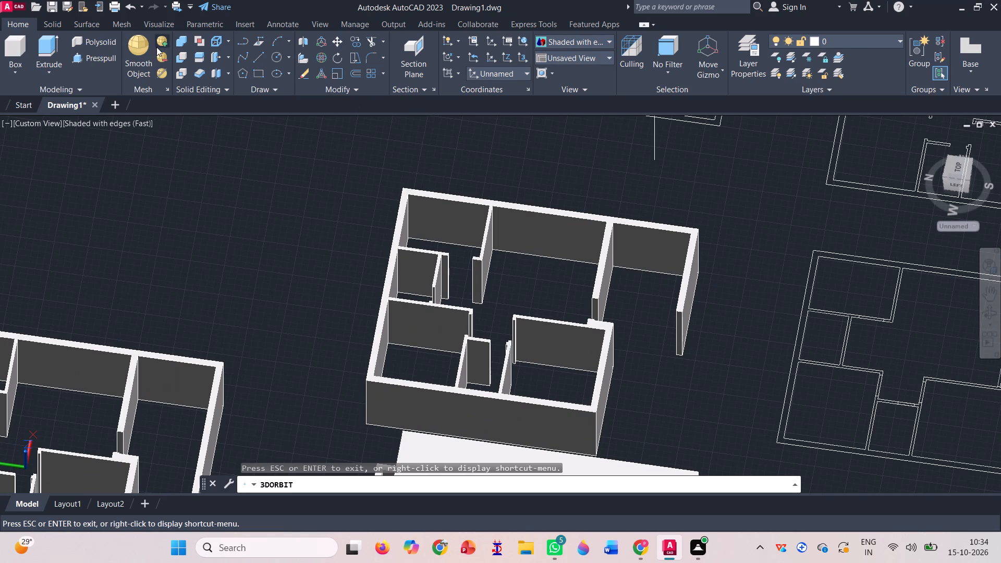
left_click(17, 46)
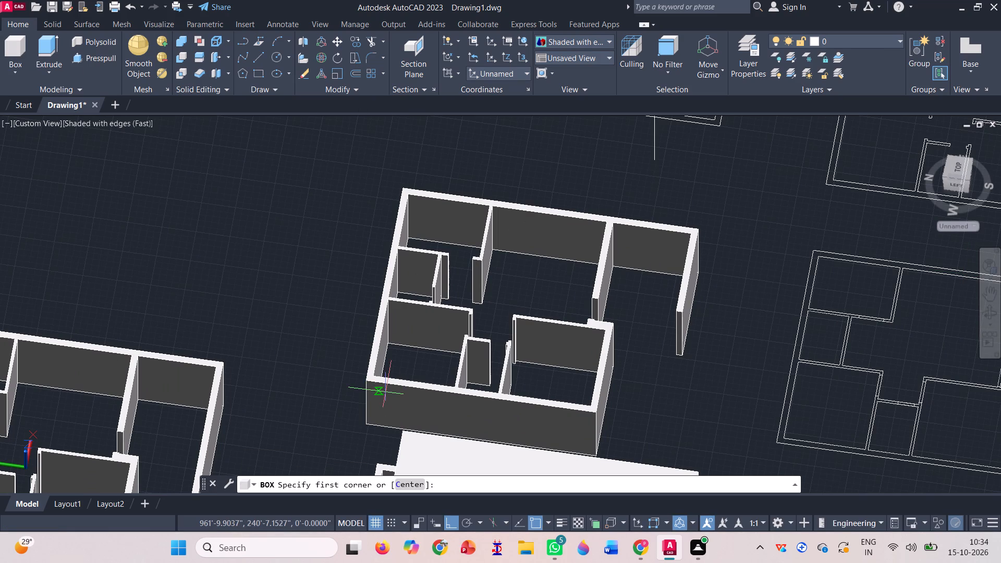
scroll(361, 426, "up", 4)
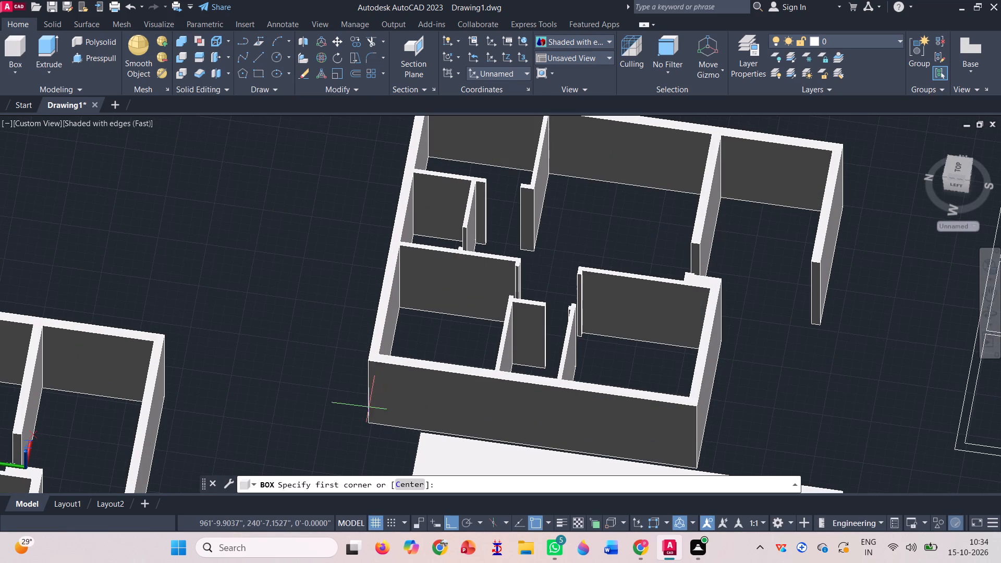
scroll(359, 424, "up", 3)
left_click(388, 417)
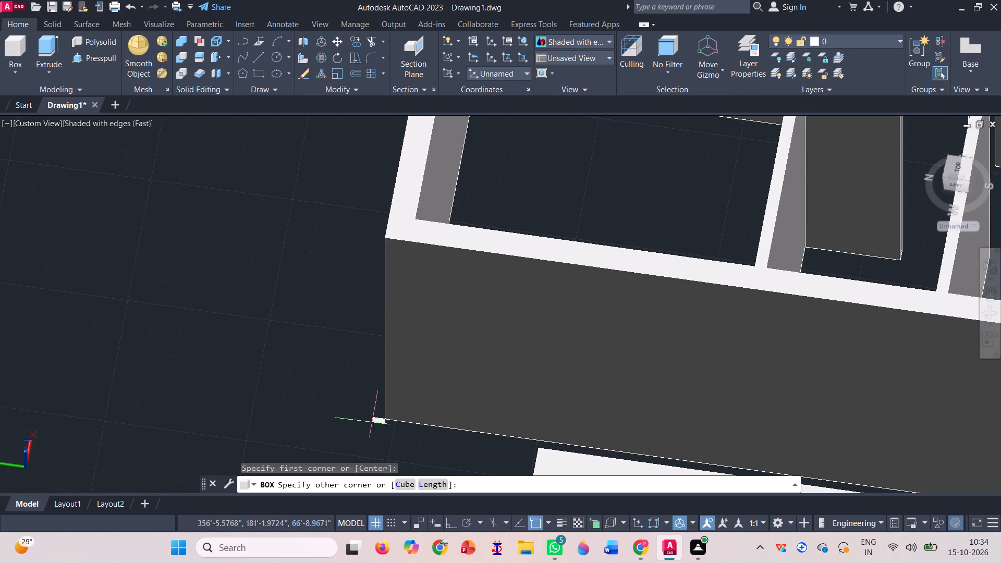
scroll(331, 410, "down", 3)
scroll(686, 283, "up", 2)
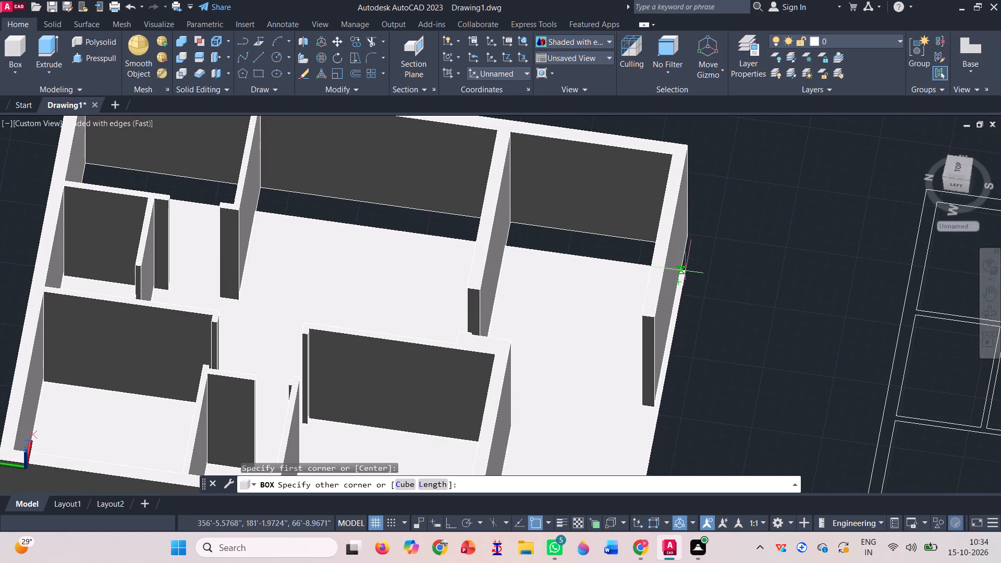
left_click(686, 236)
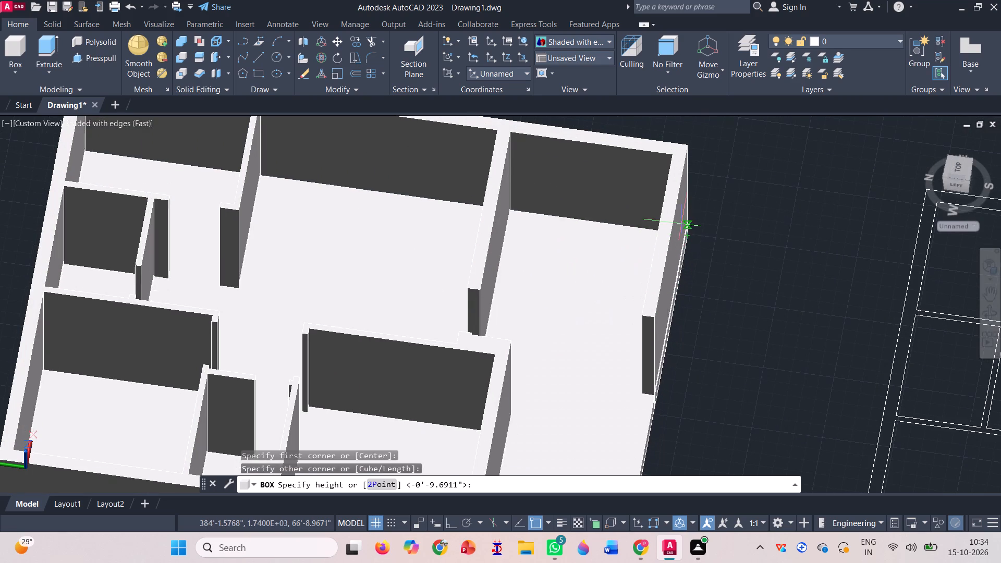
scroll(681, 219, "down", 3)
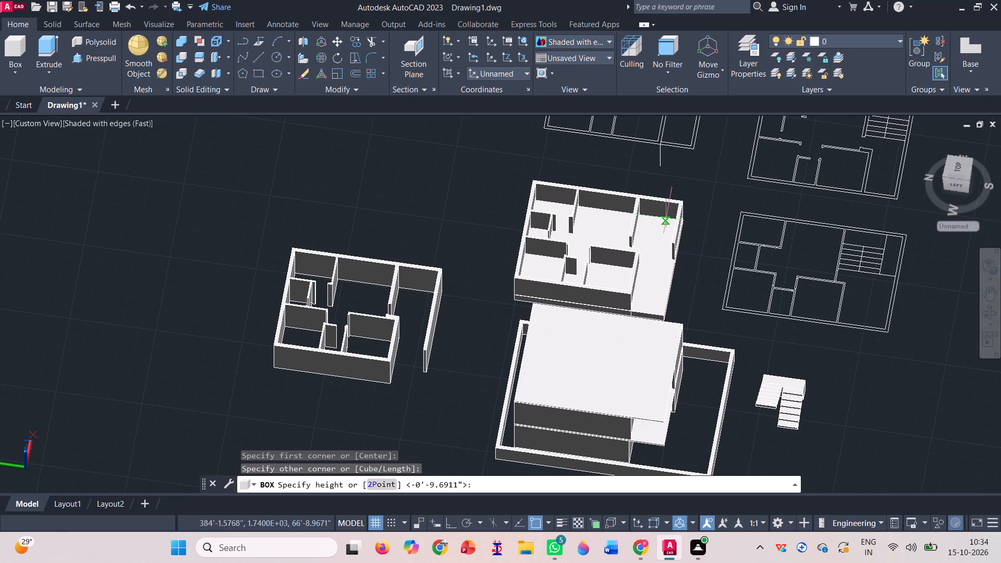
type("0'6\"")
key("Return")
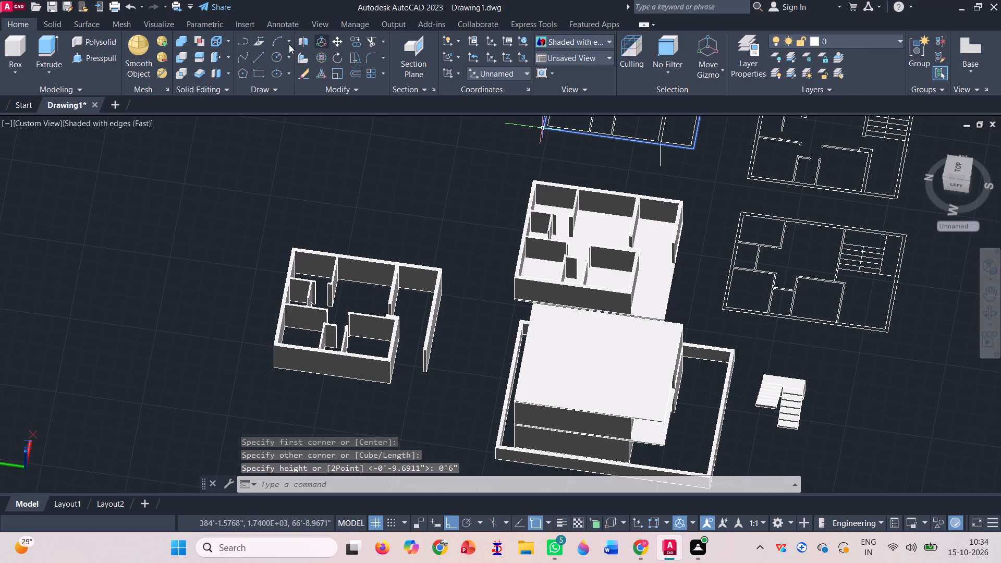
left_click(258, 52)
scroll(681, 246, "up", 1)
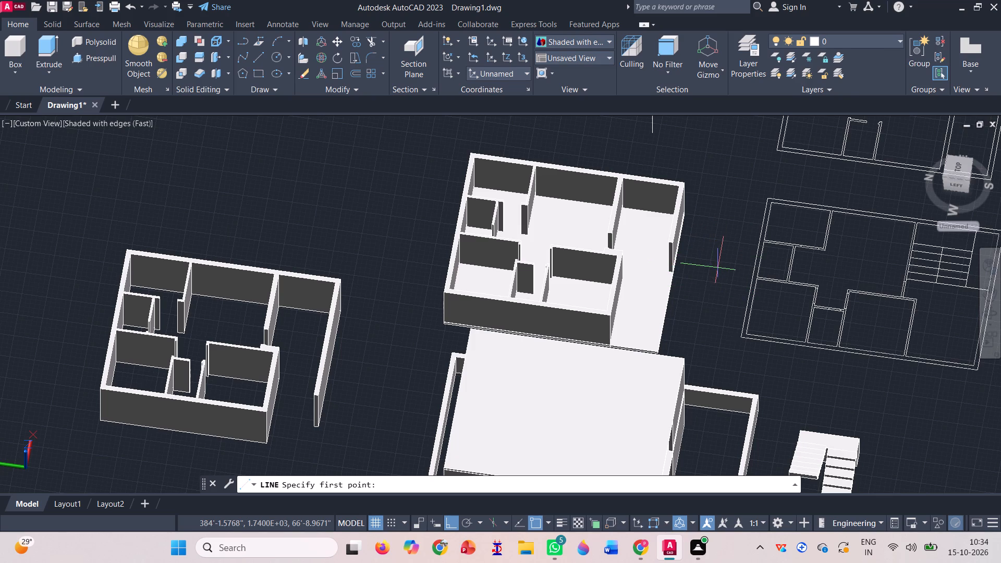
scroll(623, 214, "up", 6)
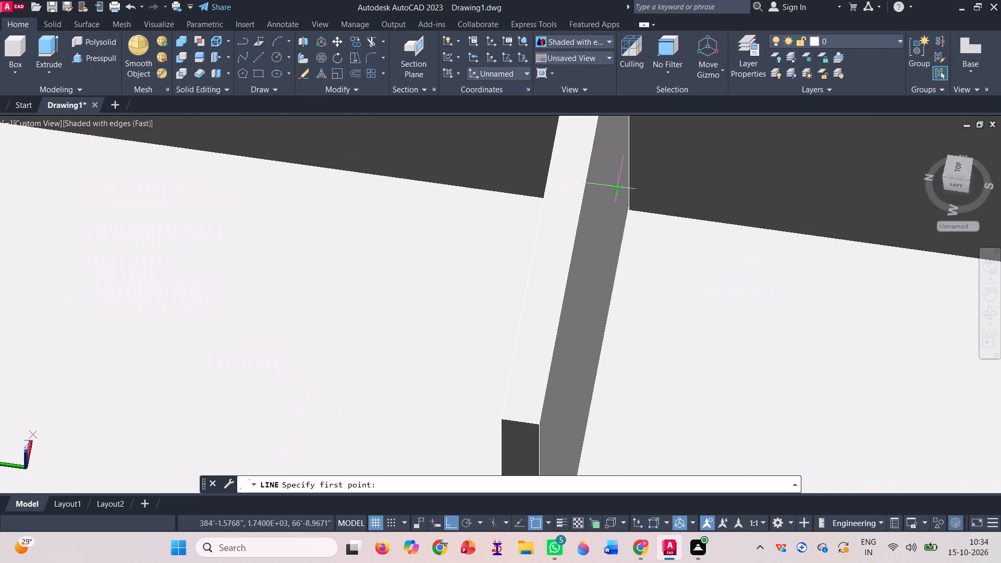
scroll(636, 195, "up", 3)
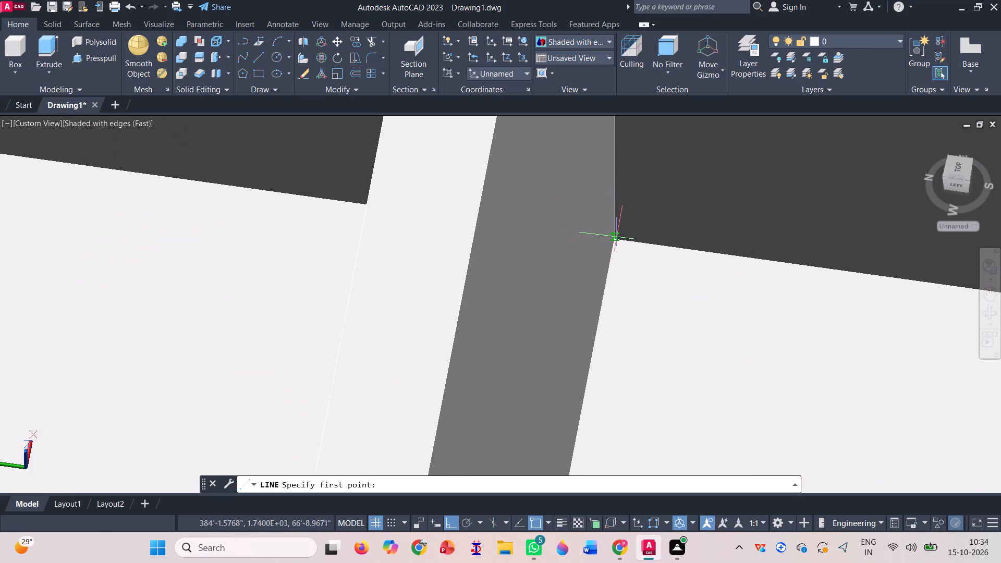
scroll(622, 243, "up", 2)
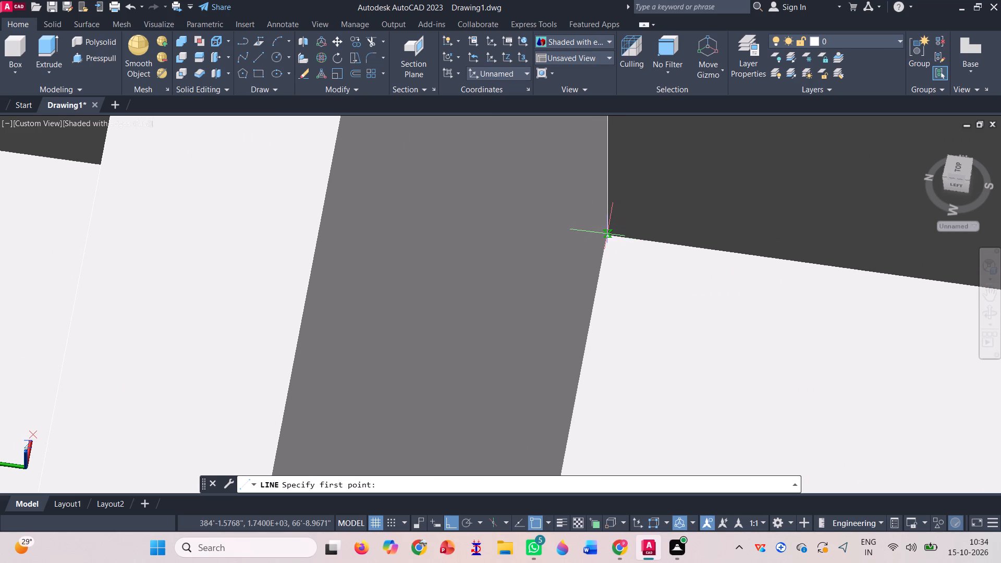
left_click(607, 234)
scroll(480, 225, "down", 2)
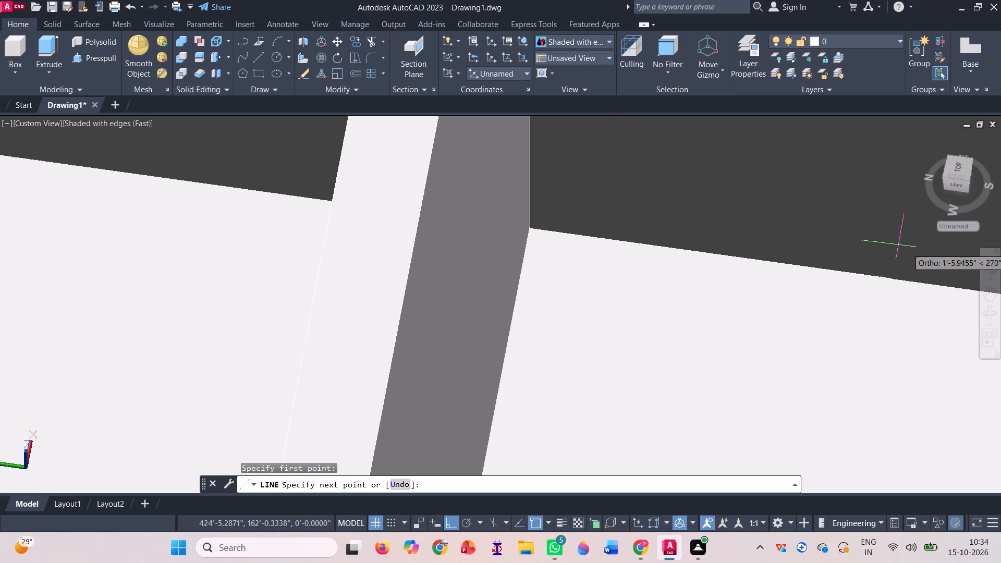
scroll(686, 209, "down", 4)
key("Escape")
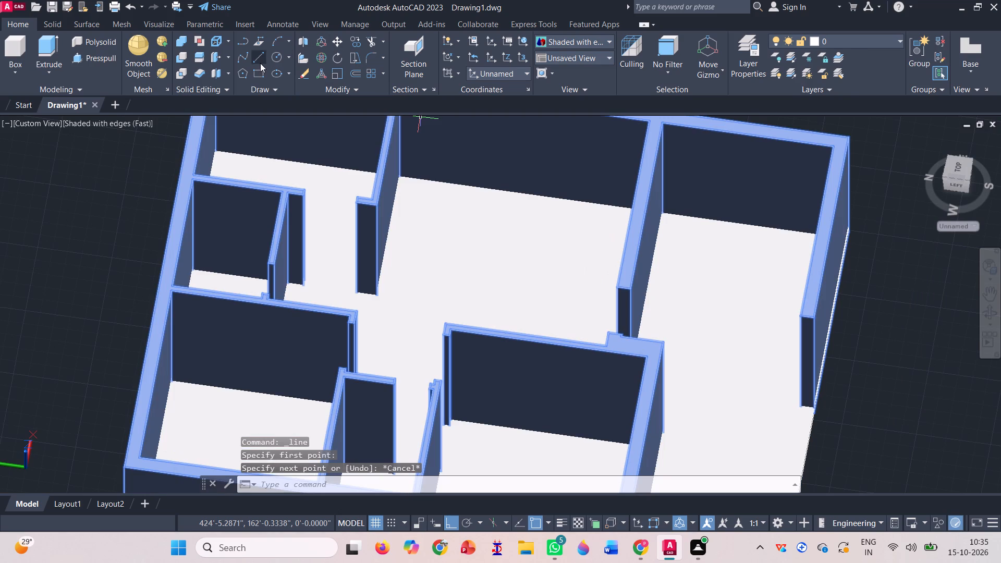
Draw a rectangle on the slab in the stair bay, from the partition's inner base corner to the end of the short outer wall.
left_click(259, 75)
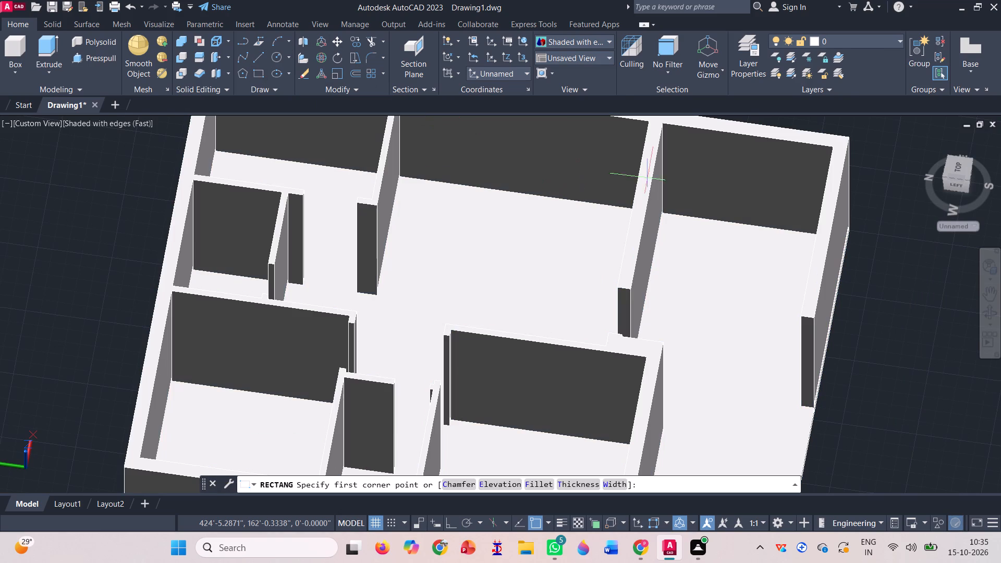
scroll(681, 204, "up", 6)
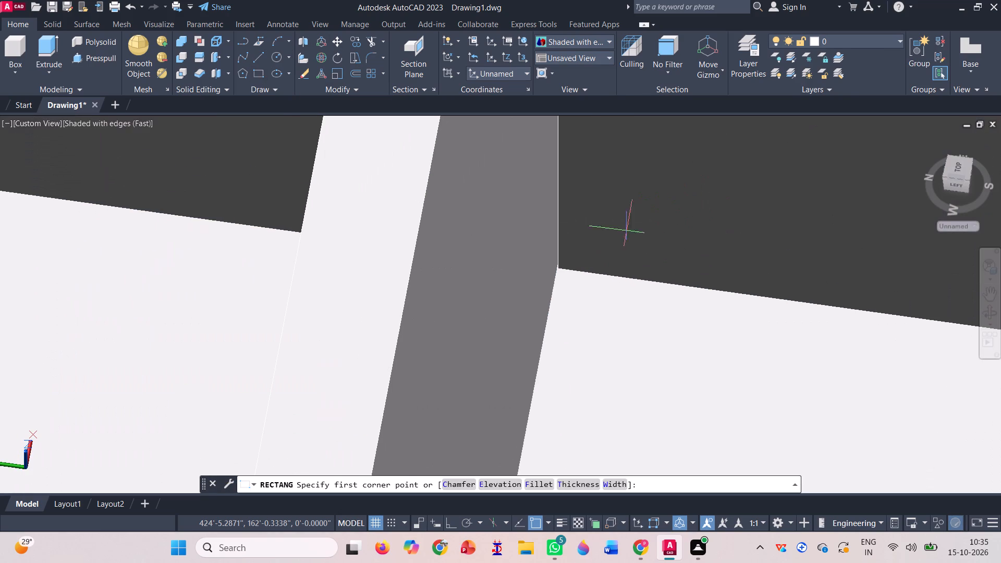
left_click(558, 267)
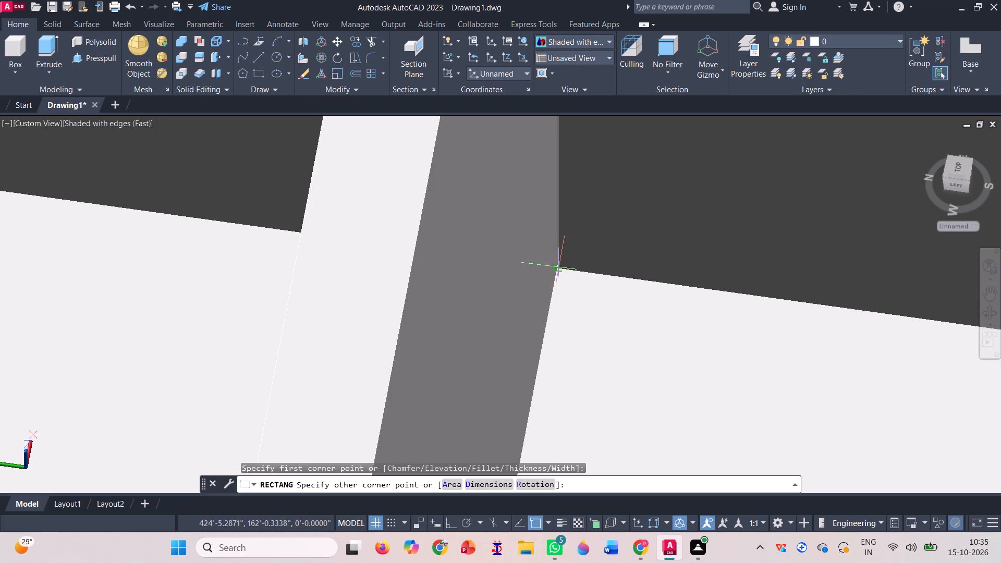
scroll(606, 166, "down", 2)
scroll(688, 210, "down", 3)
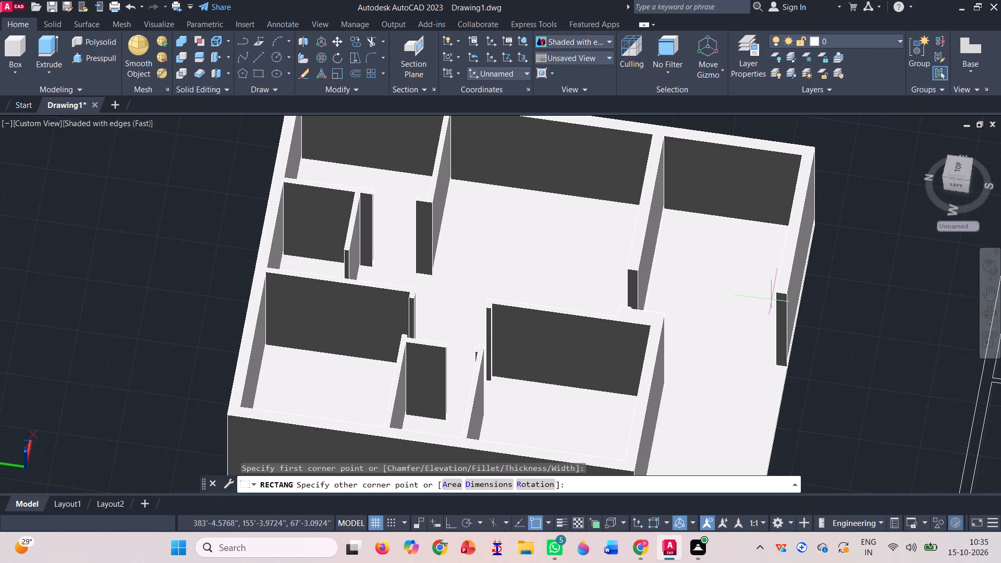
scroll(768, 358, "up", 5)
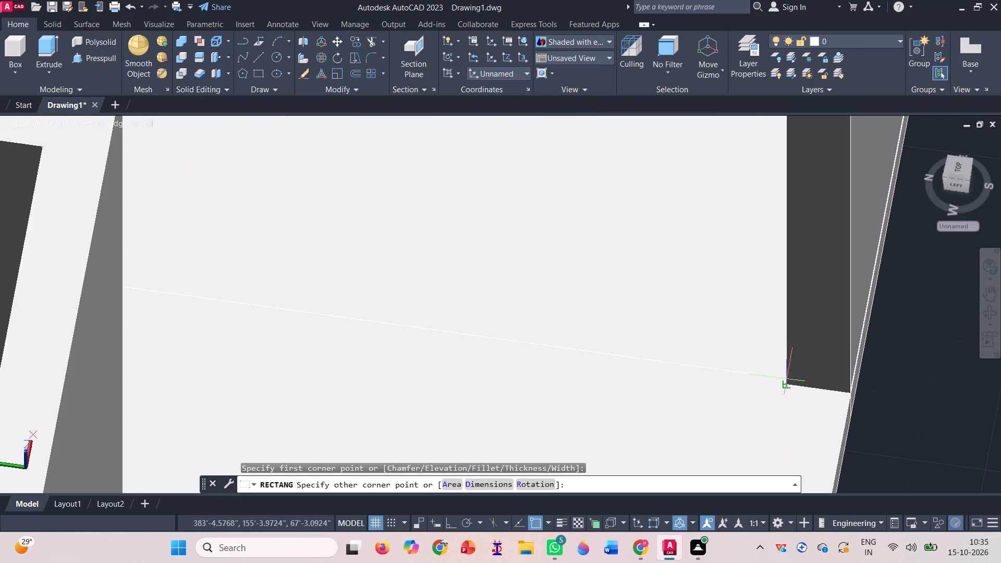
left_click(784, 385)
scroll(668, 281, "down", 3)
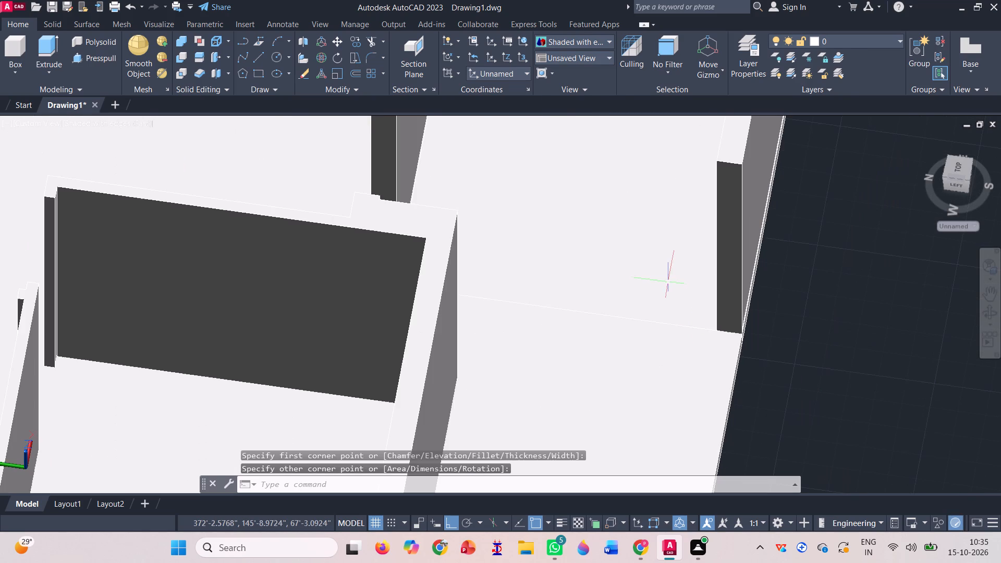
scroll(668, 281, "down", 2)
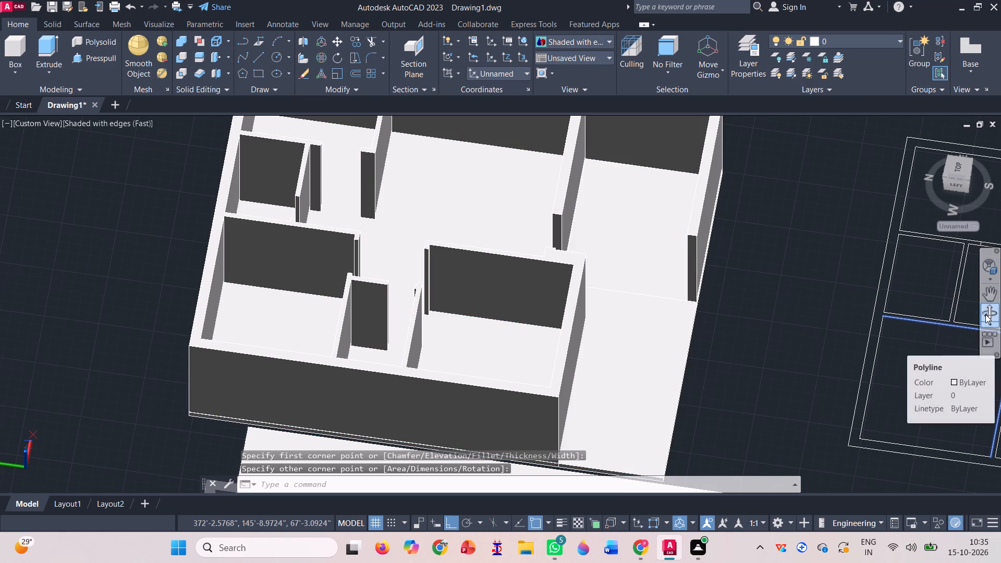
Examine the slabbed wall model and the stair-bay rectangle from several angles.
left_click(985, 314)
left_click_drag(815, 353, 741, 334)
scroll(486, 293, "down", 3)
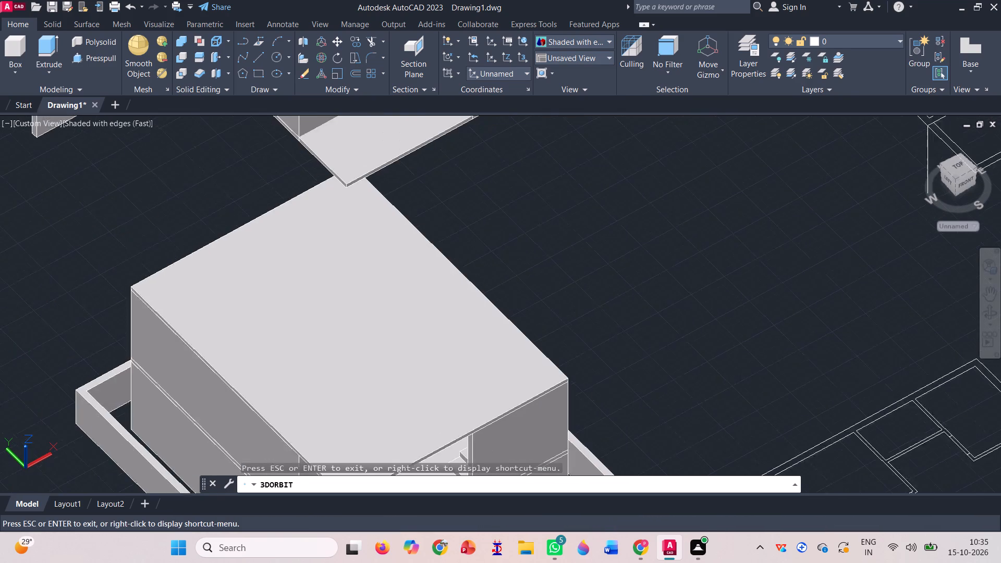
scroll(486, 293, "down", 7)
left_click_drag(551, 194, 539, 199)
scroll(436, 141, "up", 10)
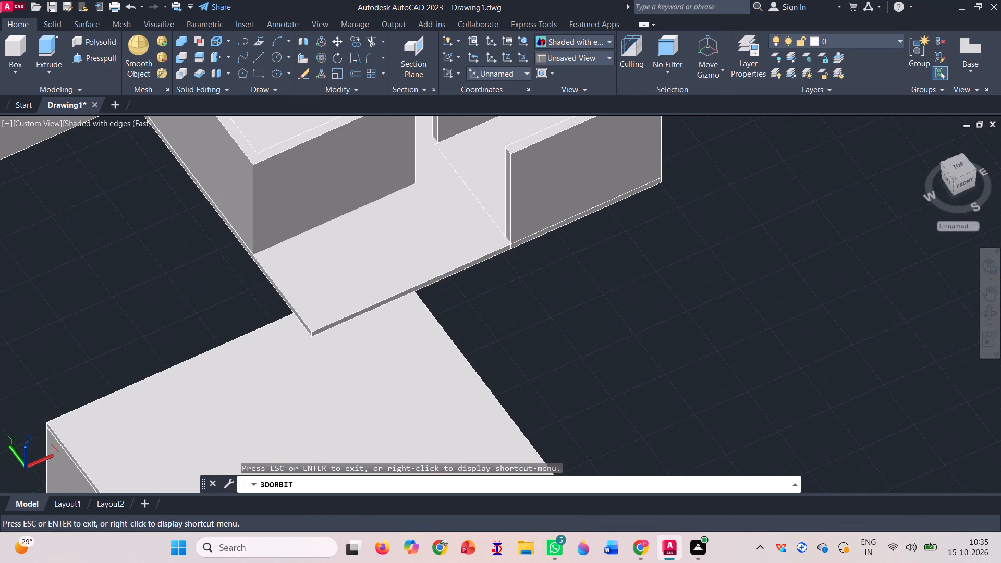
scroll(616, 264, "down", 2)
left_click_drag(618, 271, 663, 297)
scroll(665, 242, "down", 4)
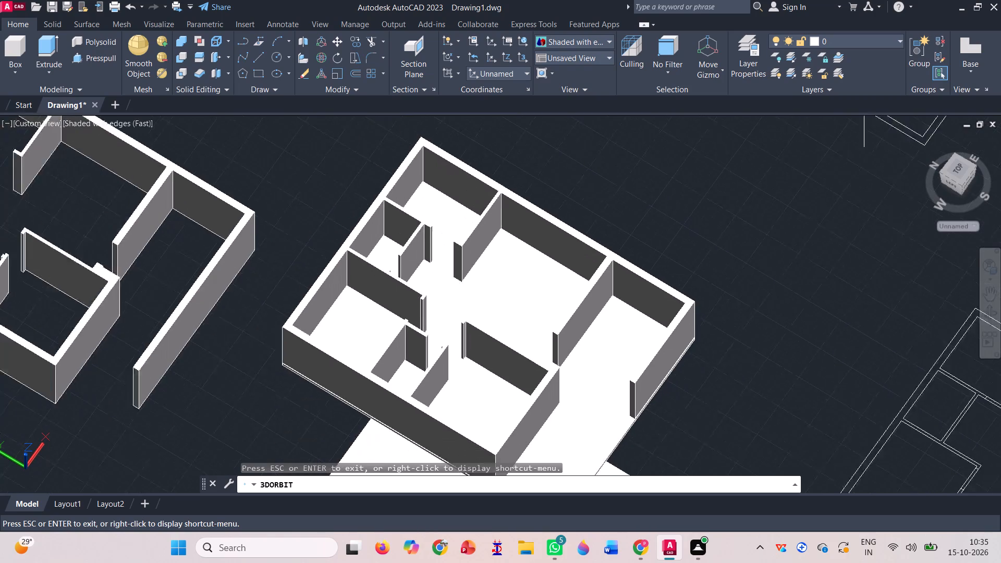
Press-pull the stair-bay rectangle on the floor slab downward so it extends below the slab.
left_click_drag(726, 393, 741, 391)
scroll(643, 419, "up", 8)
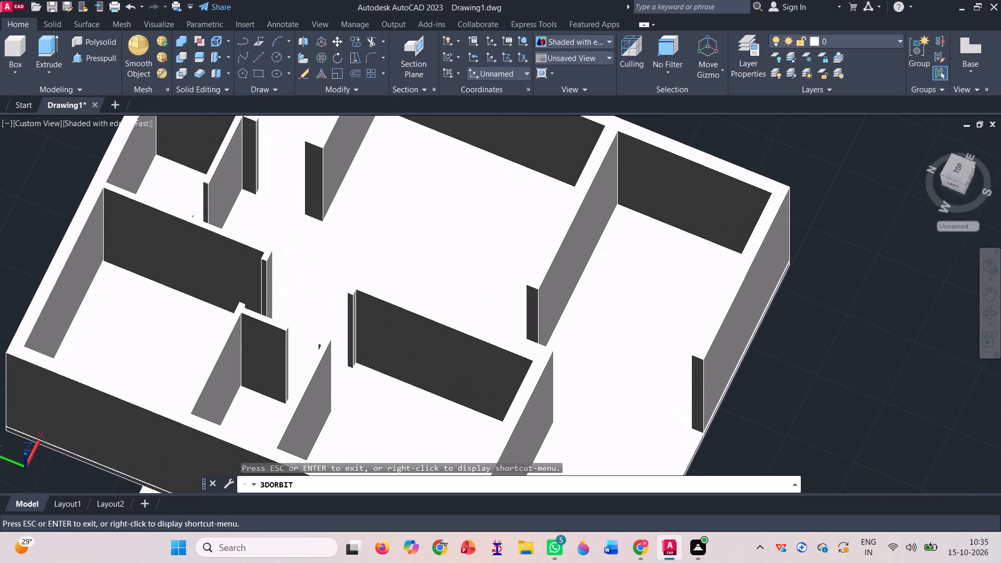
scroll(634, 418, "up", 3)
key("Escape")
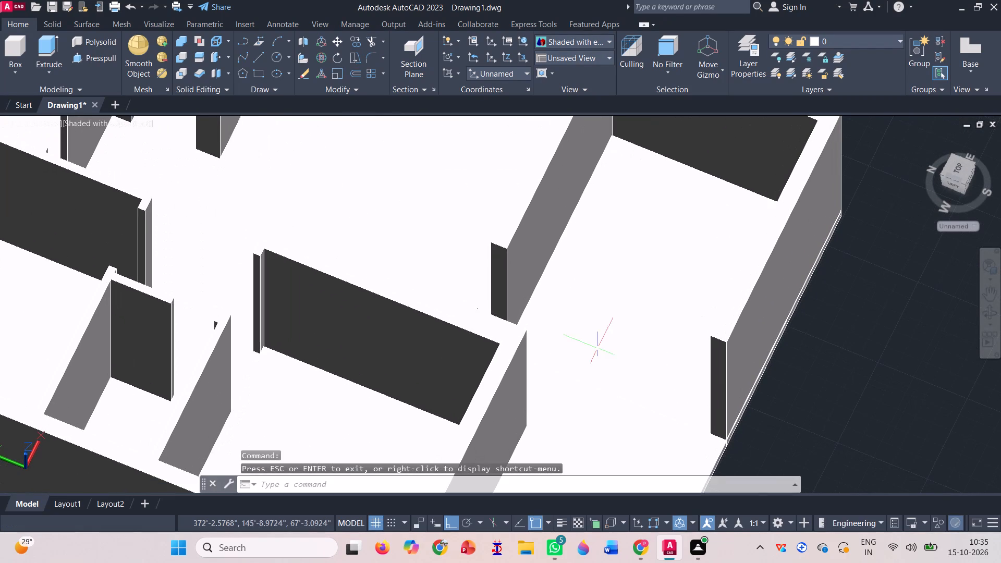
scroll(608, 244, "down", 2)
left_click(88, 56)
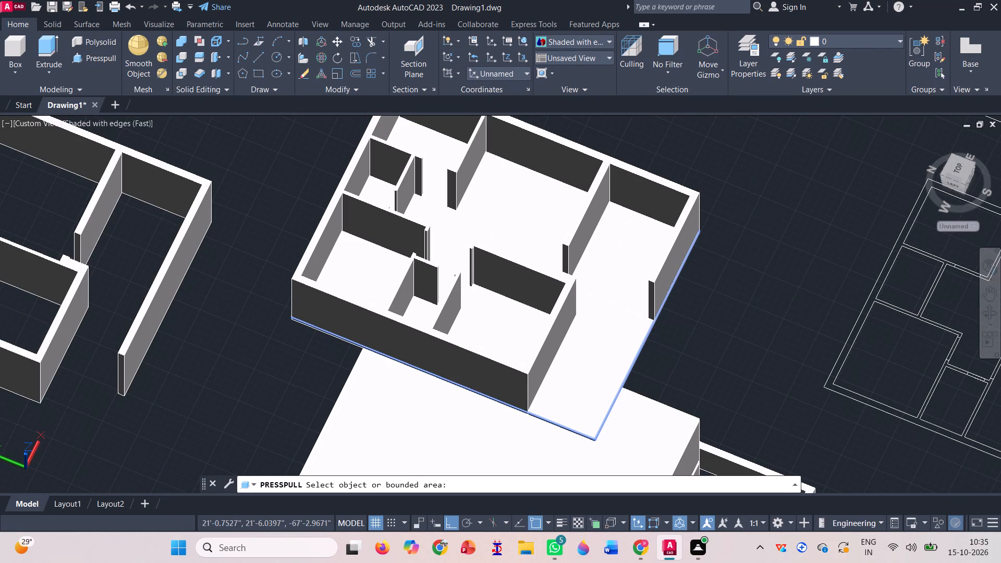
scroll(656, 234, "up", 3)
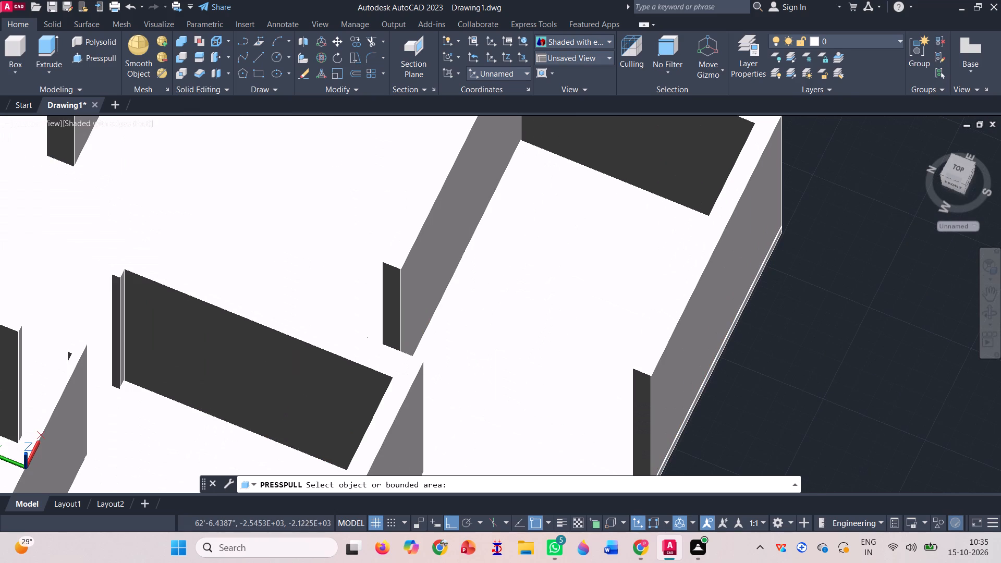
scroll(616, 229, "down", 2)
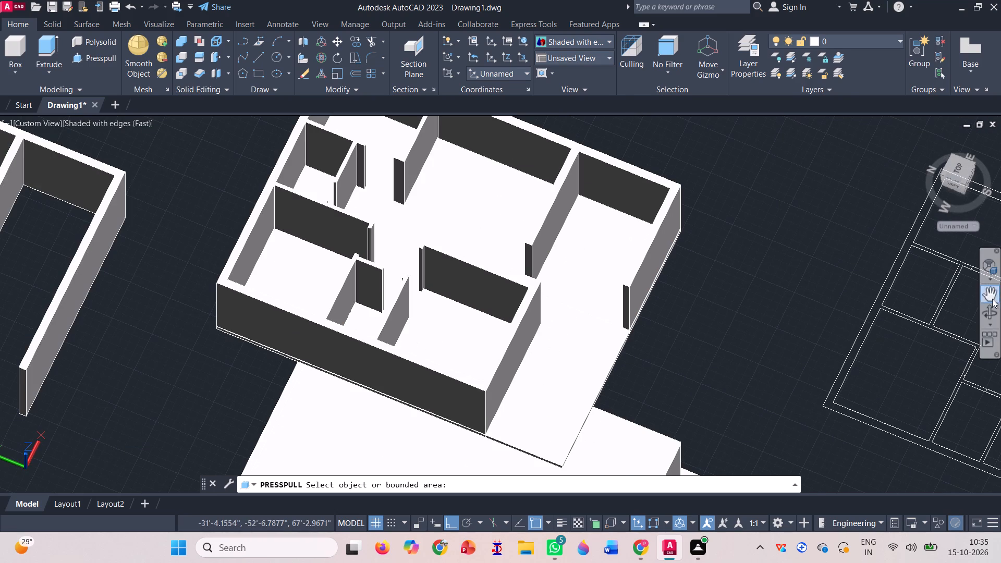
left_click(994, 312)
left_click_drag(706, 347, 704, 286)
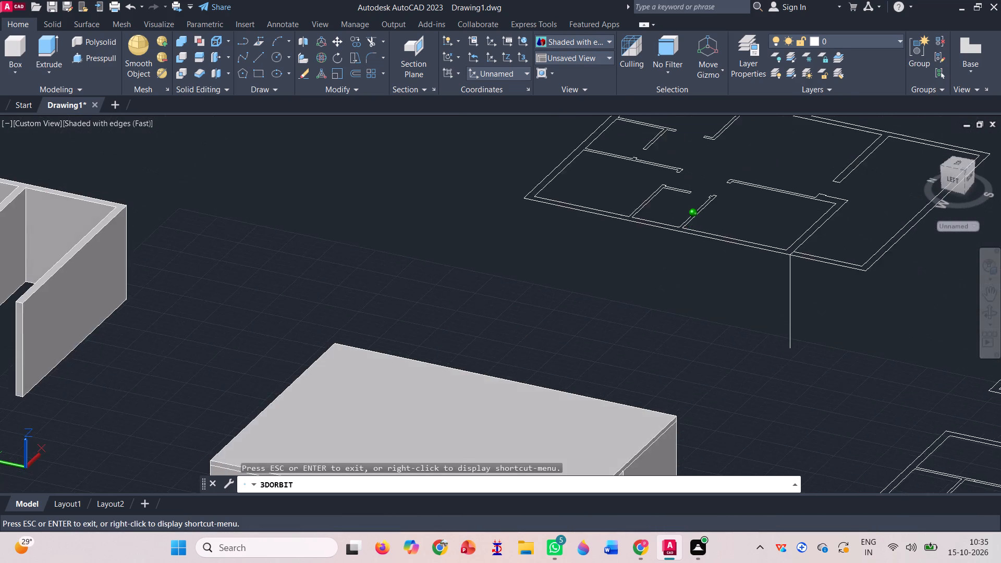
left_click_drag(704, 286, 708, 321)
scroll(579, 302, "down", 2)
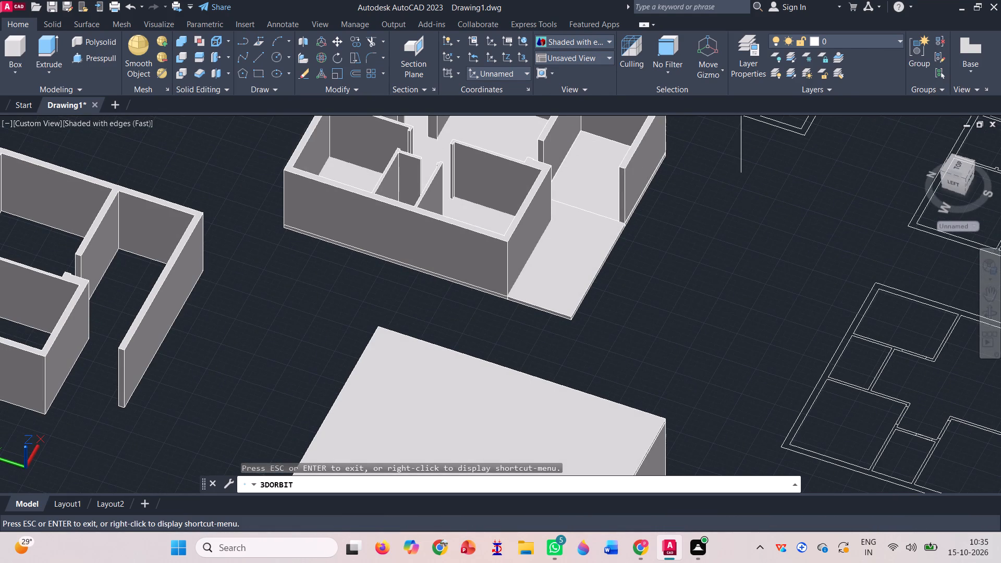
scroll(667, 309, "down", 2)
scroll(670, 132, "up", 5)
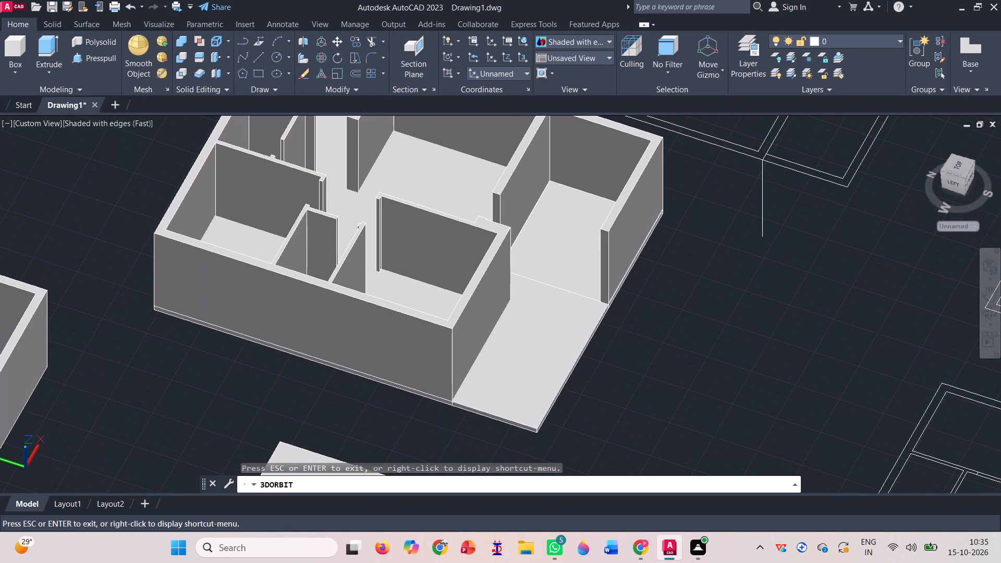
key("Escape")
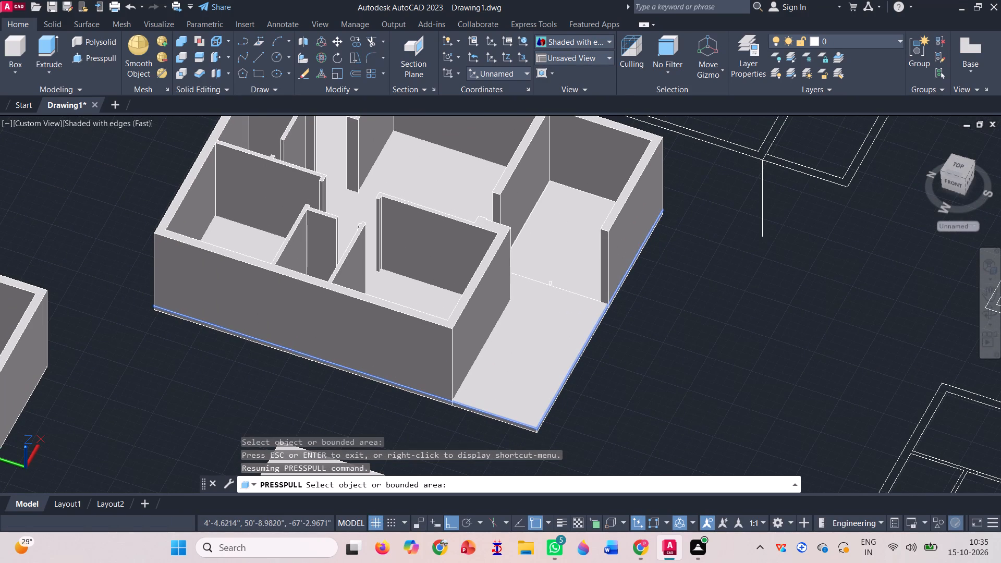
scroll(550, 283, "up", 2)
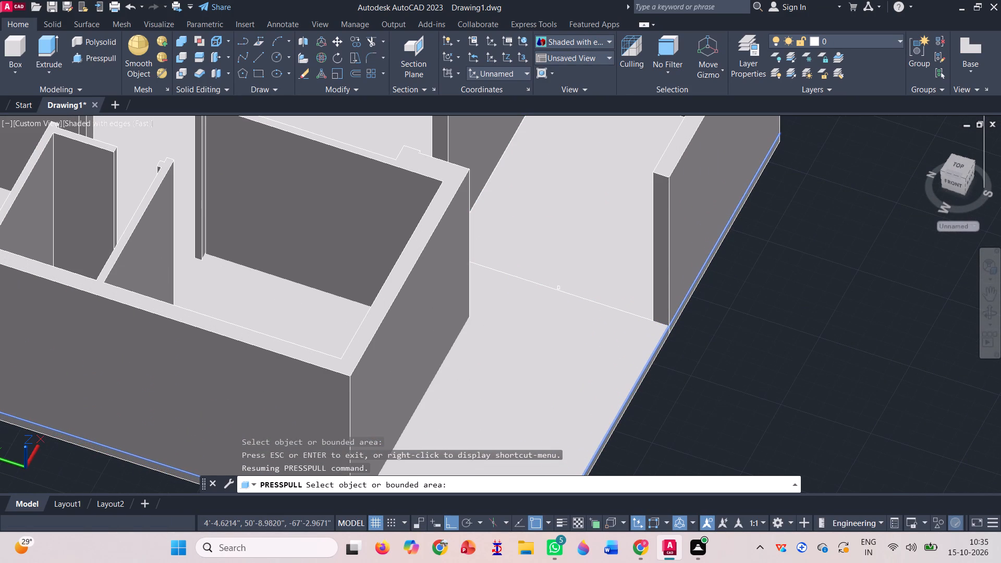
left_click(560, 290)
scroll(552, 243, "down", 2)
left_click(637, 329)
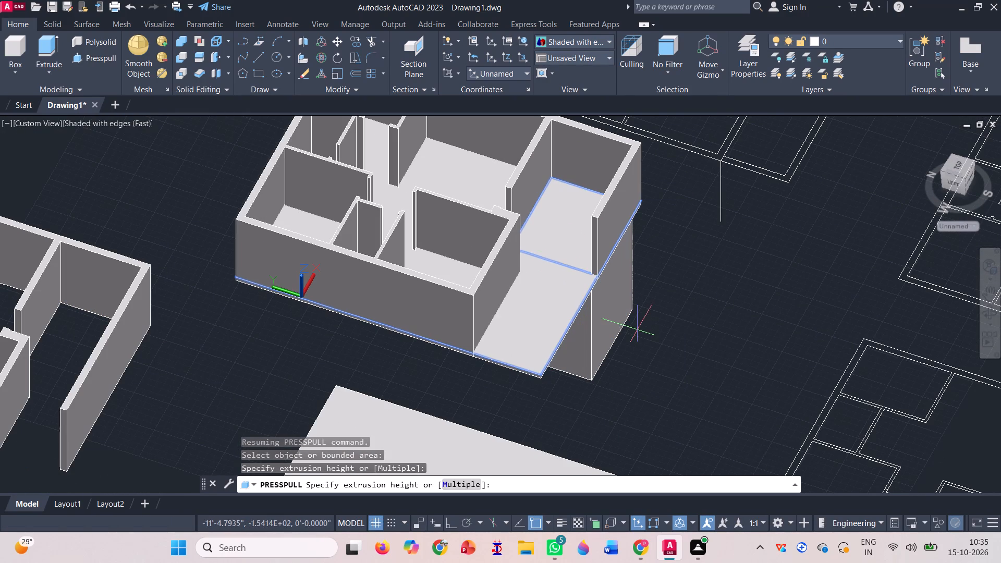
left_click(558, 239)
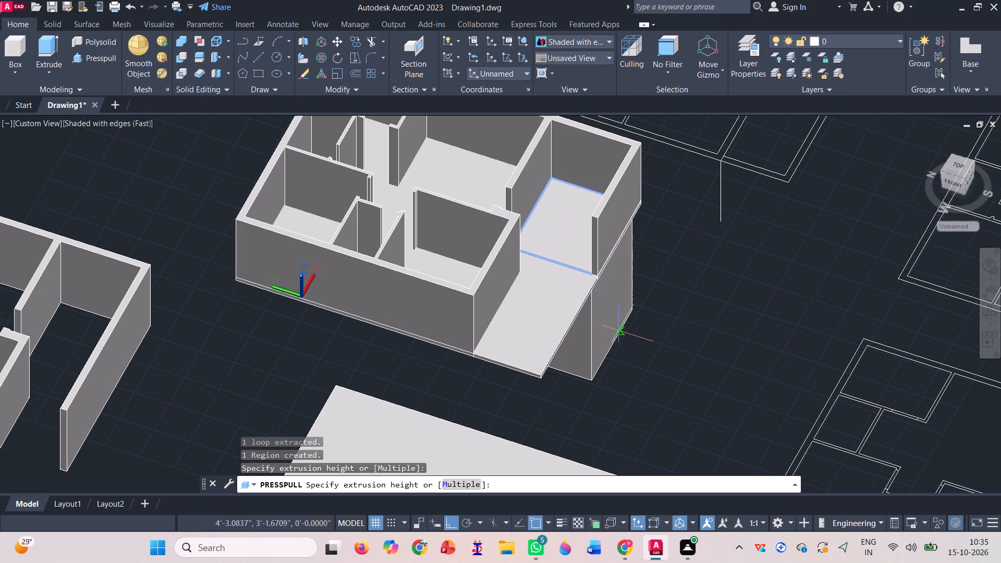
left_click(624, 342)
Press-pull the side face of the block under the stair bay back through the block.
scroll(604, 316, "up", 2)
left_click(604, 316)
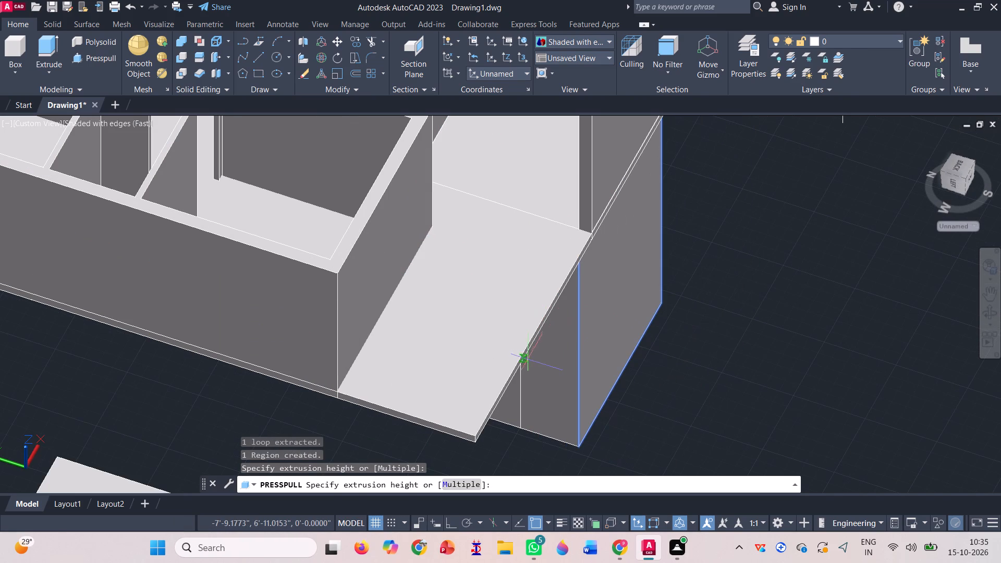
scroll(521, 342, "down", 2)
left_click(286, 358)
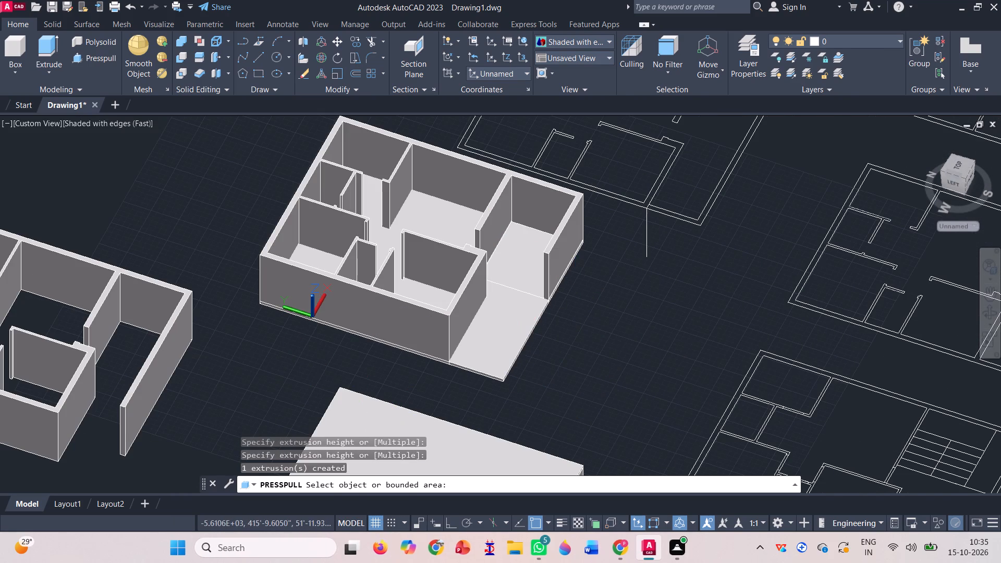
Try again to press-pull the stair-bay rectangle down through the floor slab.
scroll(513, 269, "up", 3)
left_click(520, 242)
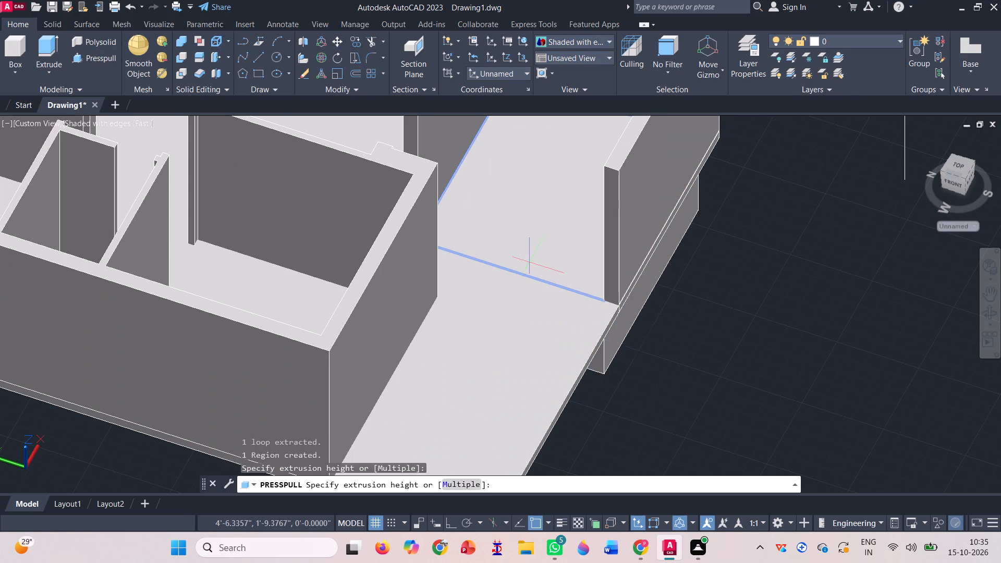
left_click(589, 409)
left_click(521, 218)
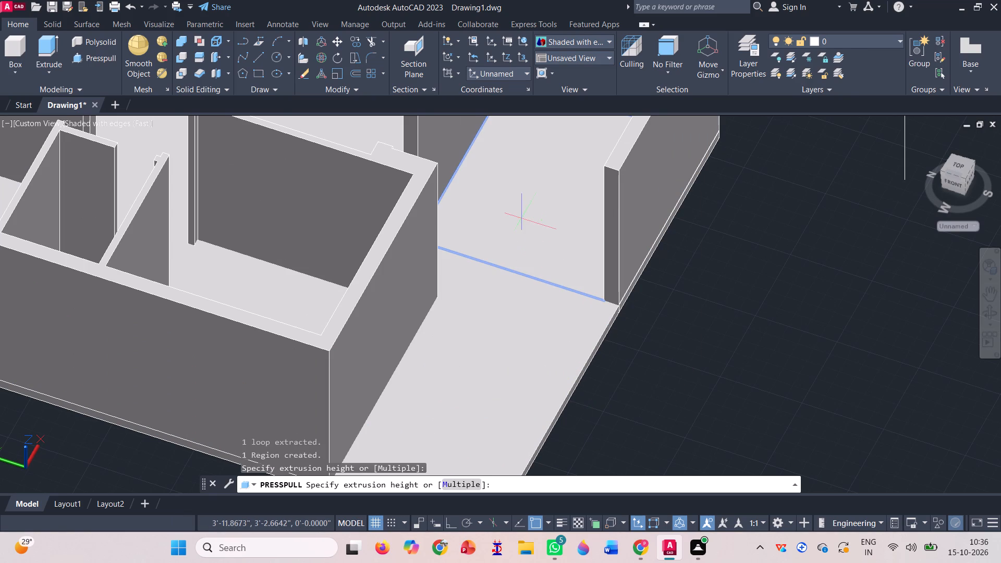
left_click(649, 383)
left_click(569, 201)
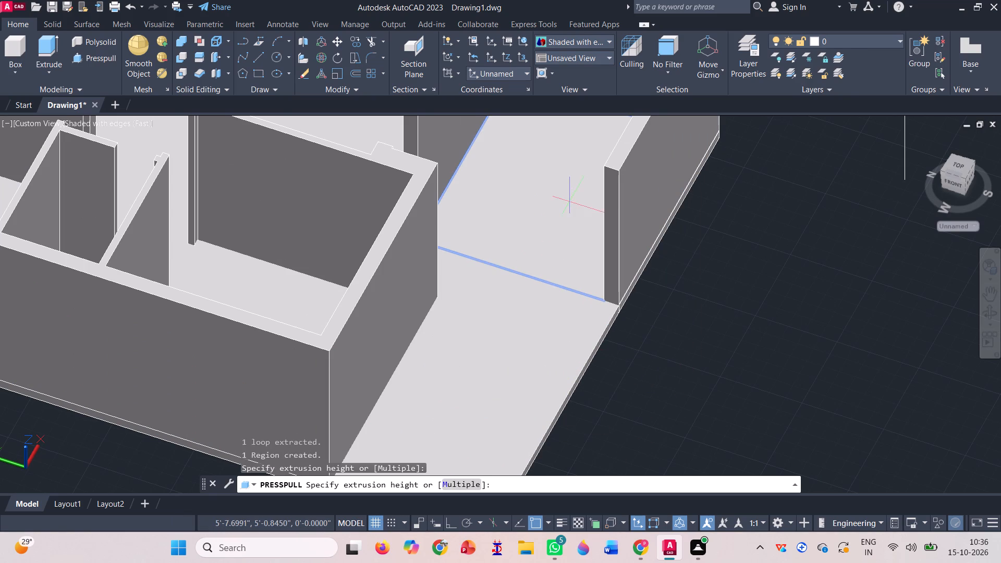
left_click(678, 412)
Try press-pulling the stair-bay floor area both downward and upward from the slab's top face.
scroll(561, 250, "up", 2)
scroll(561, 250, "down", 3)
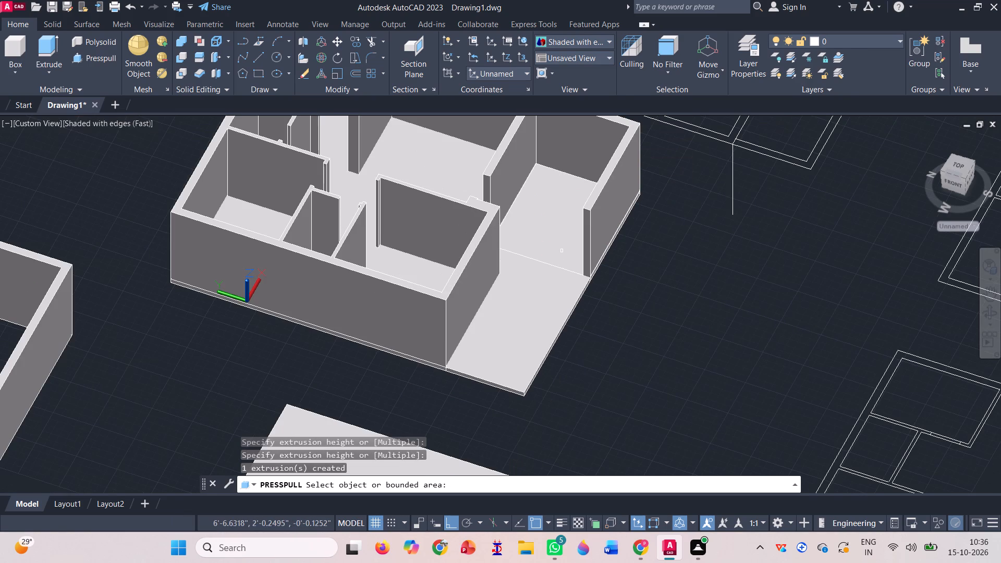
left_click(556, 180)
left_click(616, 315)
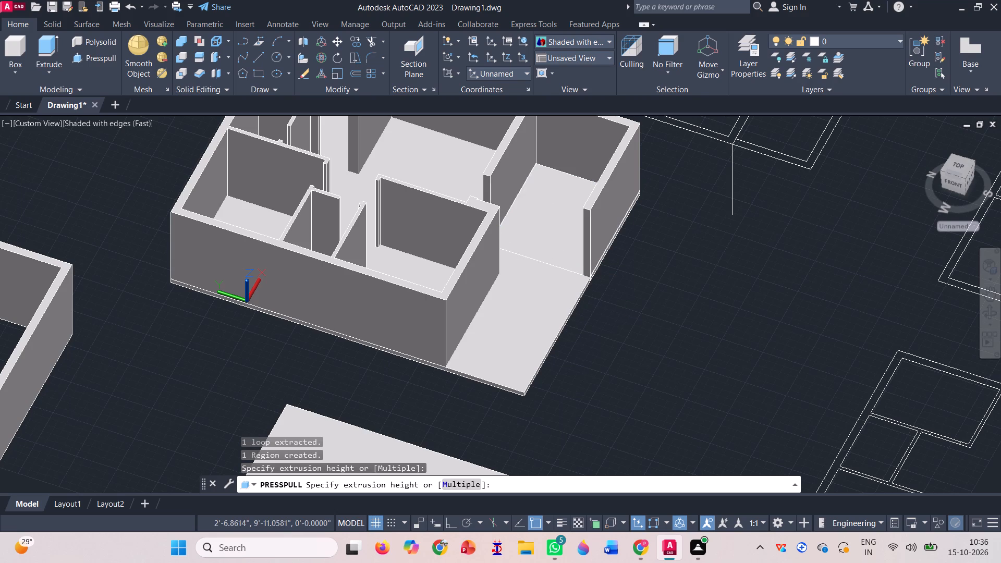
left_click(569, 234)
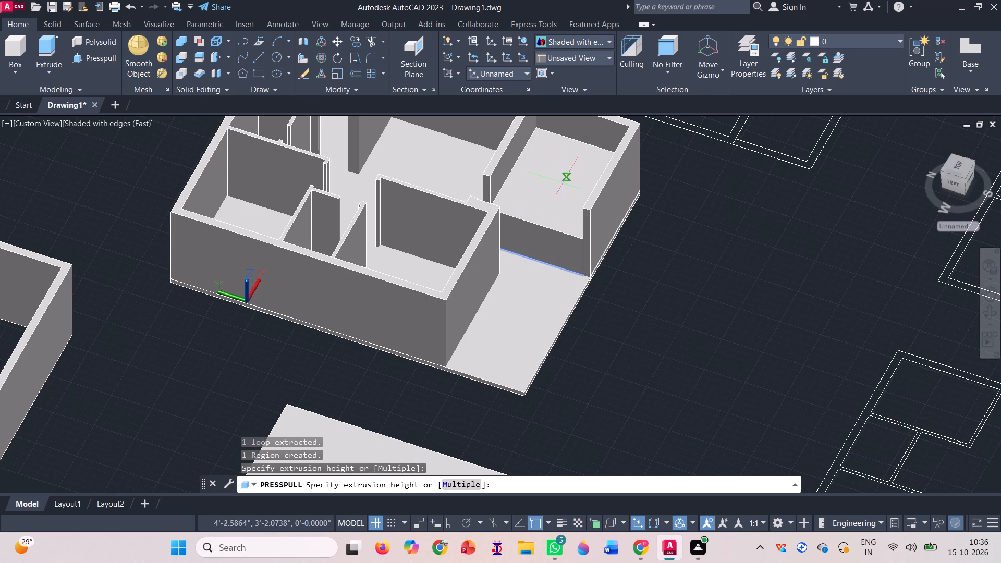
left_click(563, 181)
Examine the stair-bay floor and the slab of the separate wall model from the side and from underneath.
scroll(556, 254, "up", 3)
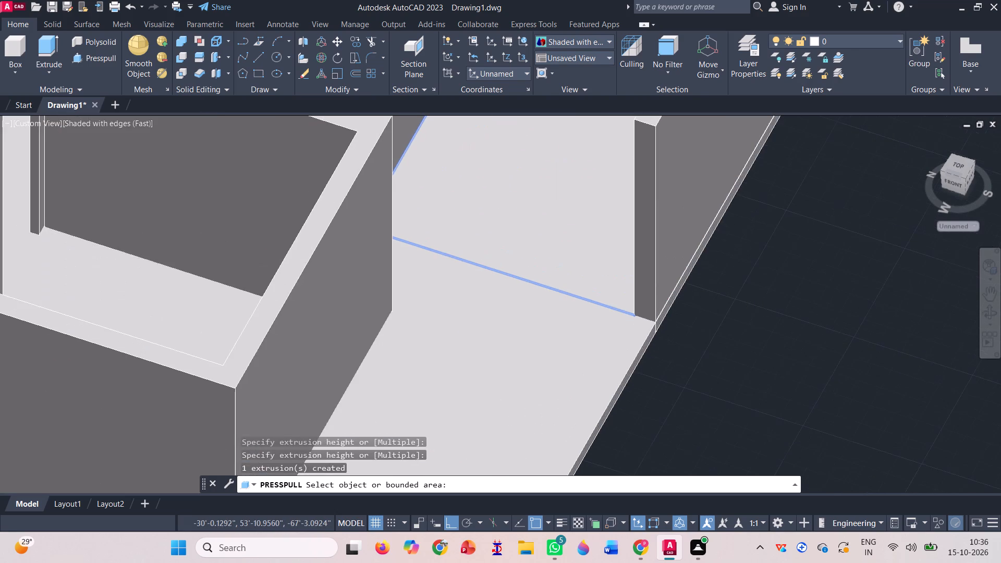
scroll(738, 284, "down", 3)
left_click(996, 313)
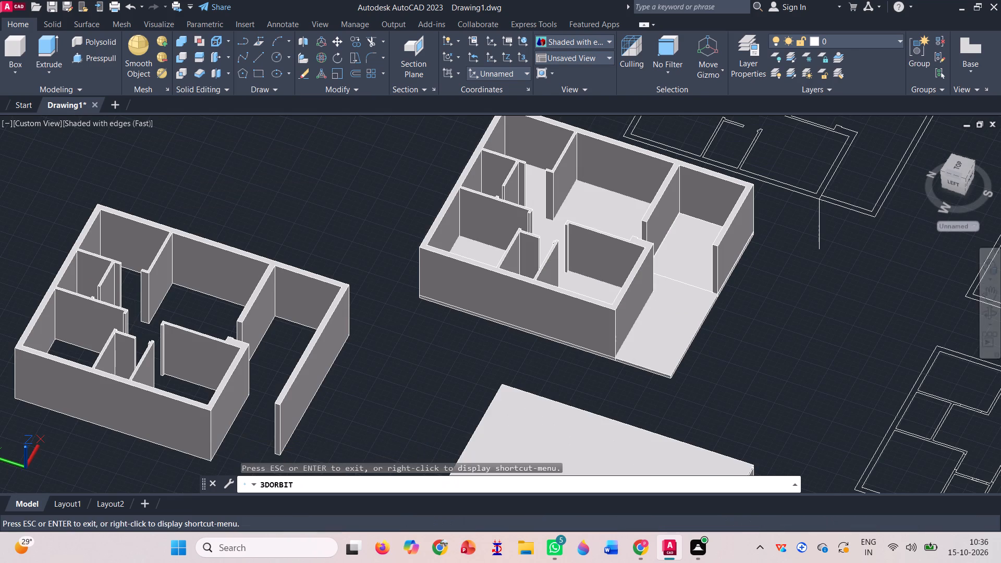
left_click_drag(758, 340, 769, 301)
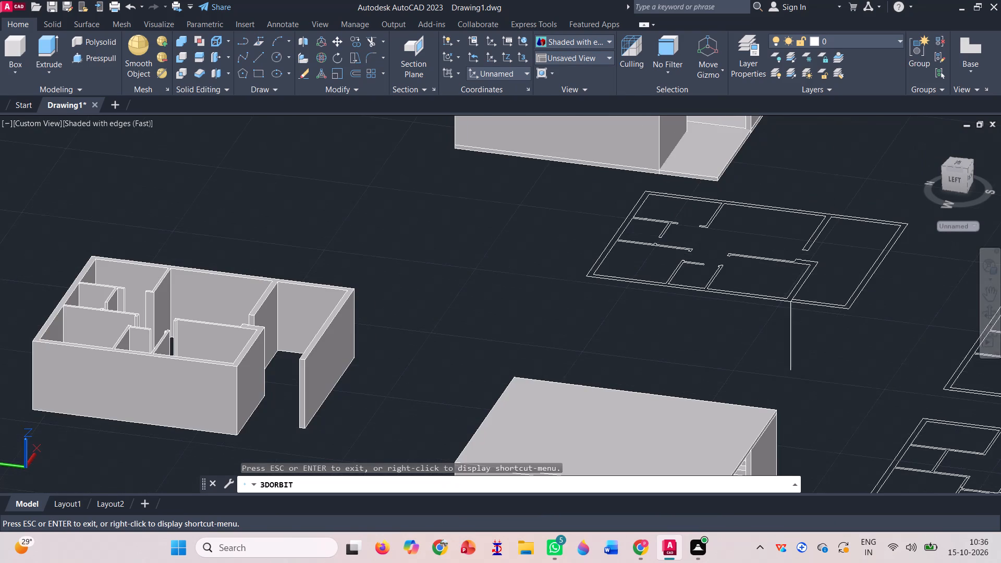
scroll(574, 319, "down", 3)
scroll(734, 294, "down", 5)
scroll(735, 157, "up", 4)
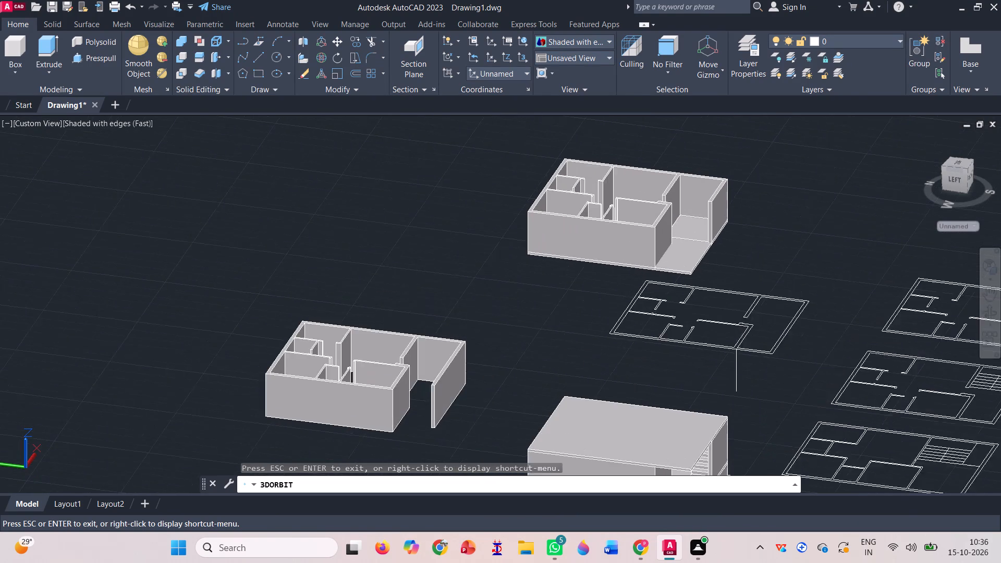
scroll(724, 198, "up", 7)
scroll(661, 278, "up", 4)
left_click_drag(646, 308, 657, 276)
scroll(654, 202, "up", 3)
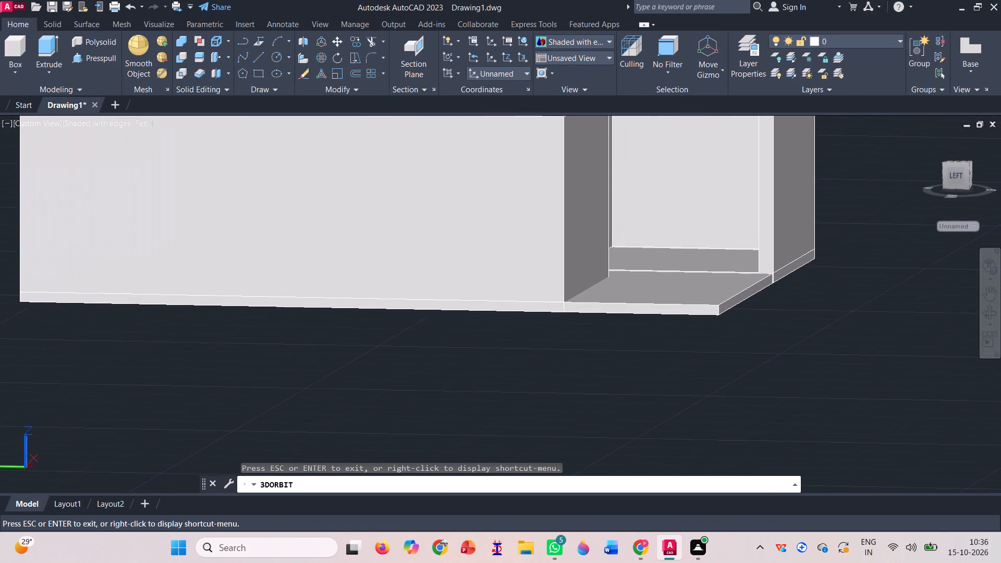
scroll(662, 202, "up", 4)
scroll(729, 287, "up", 3)
left_click_drag(745, 337, 750, 312)
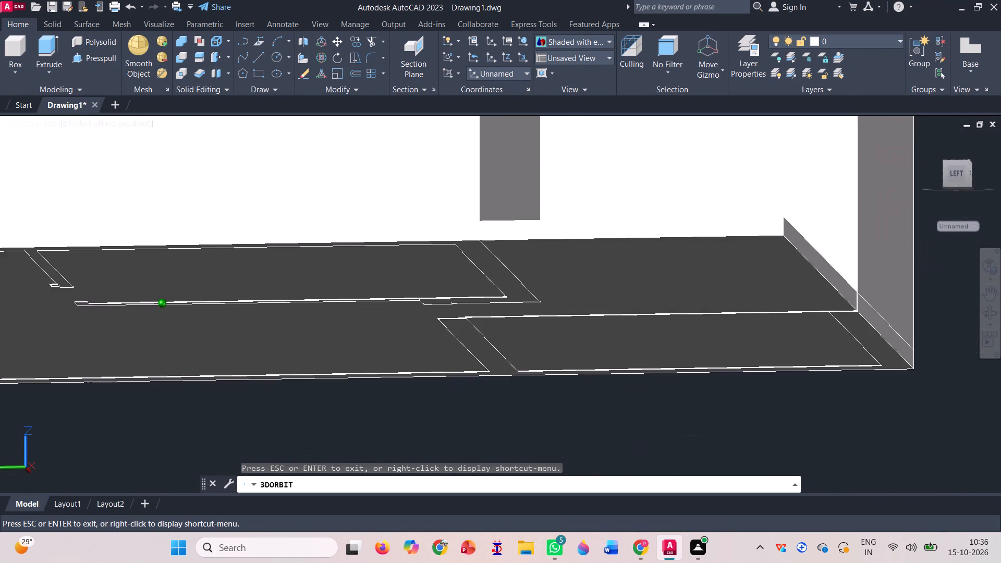
left_click_drag(750, 312, 740, 276)
scroll(589, 250, "down", 2)
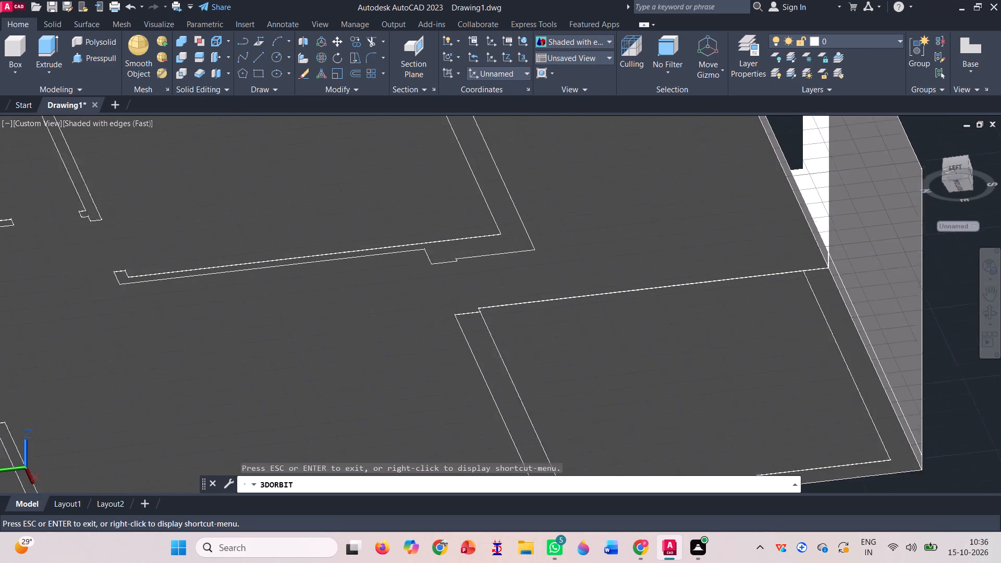
scroll(589, 250, "down", 8)
scroll(546, 282, "down", 4)
key("grave")
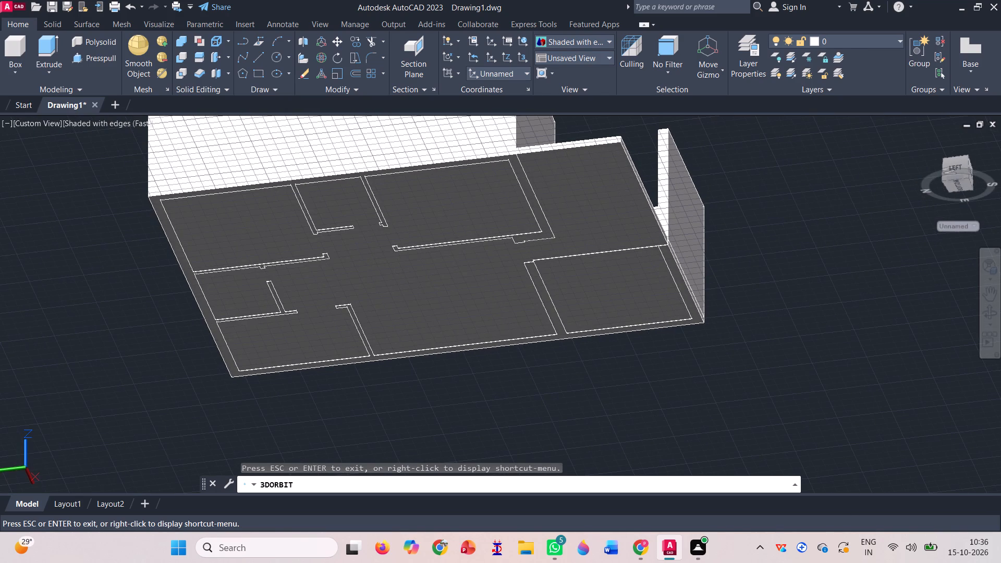
key("Escape")
Press-pull the stair-bay area on the slab's underside into a block projecting below the slab.
left_click(606, 289)
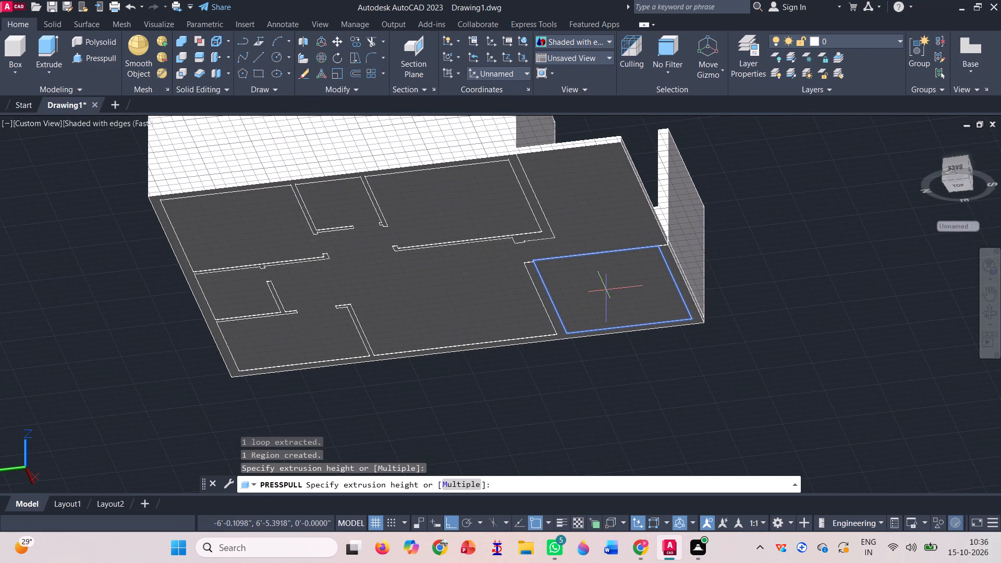
left_click(611, 221)
left_click(626, 285)
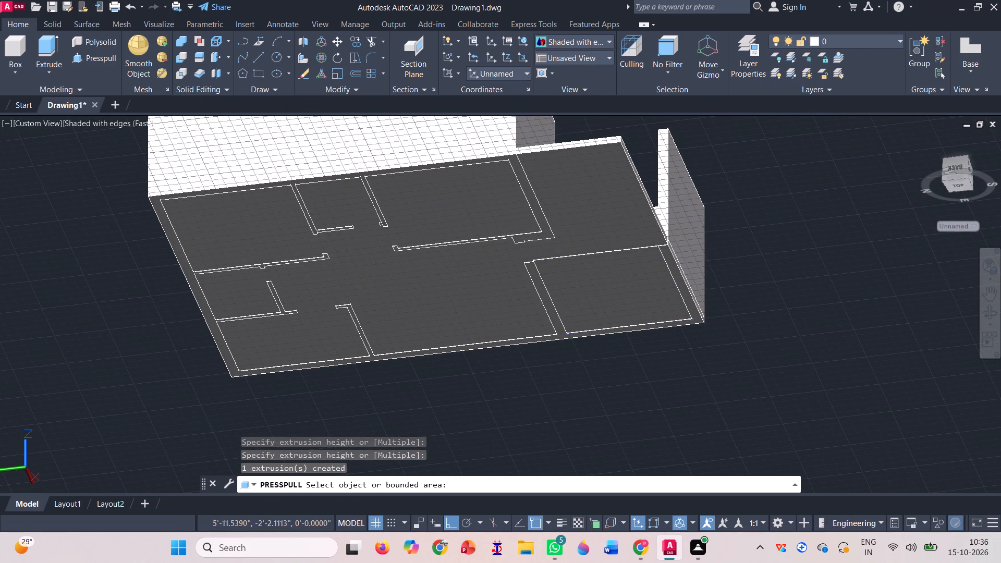
left_click(638, 381)
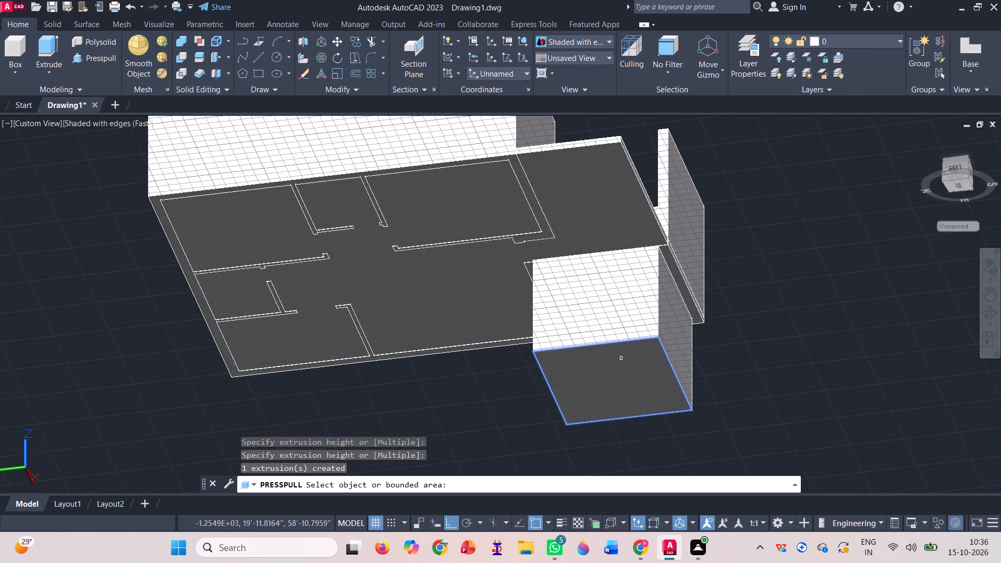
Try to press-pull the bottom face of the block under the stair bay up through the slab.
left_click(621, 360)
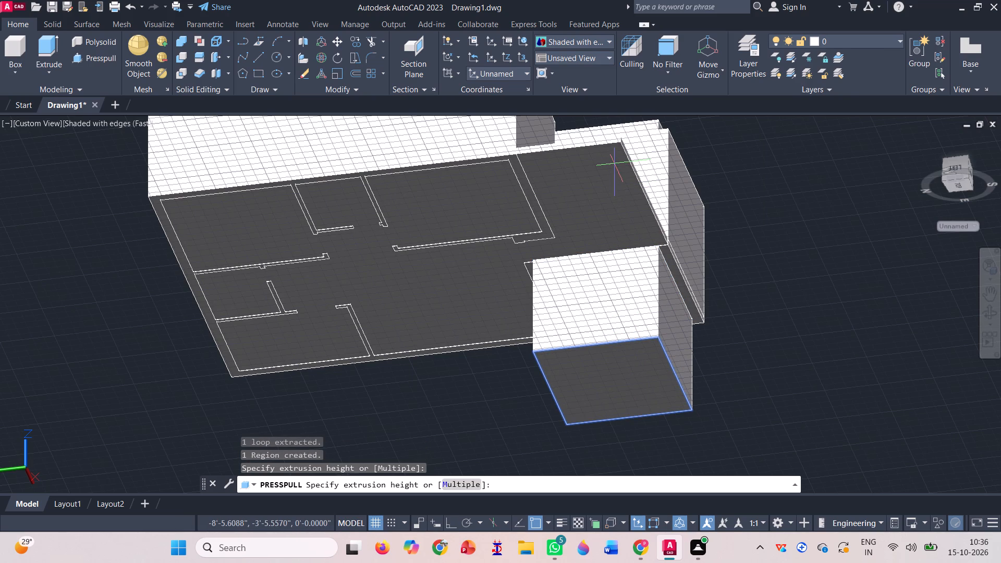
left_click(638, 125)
Press-pull the side face of the block under the stair bay back through the whole block.
scroll(622, 331, "down", 1)
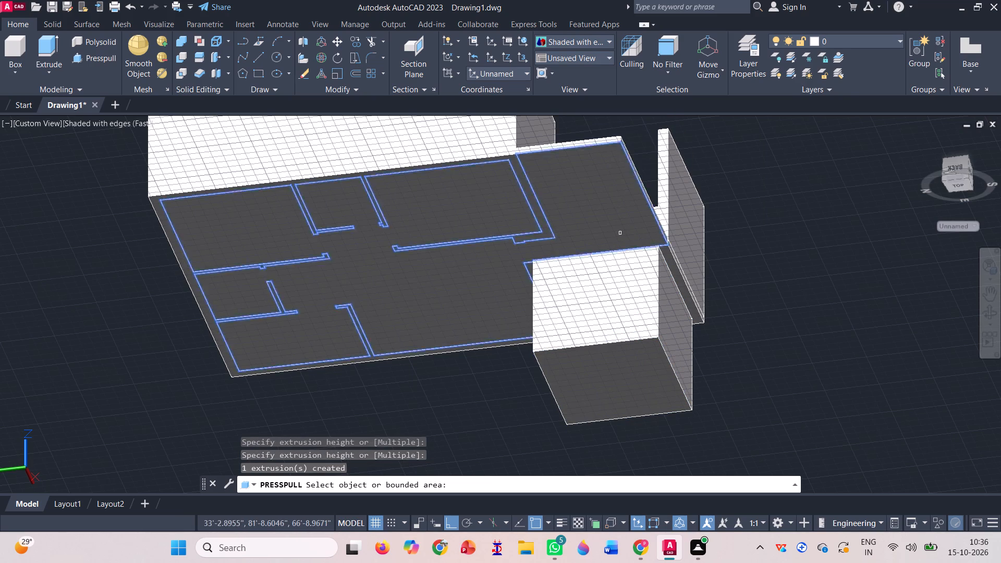
scroll(622, 331, "down", 1)
left_click(987, 317)
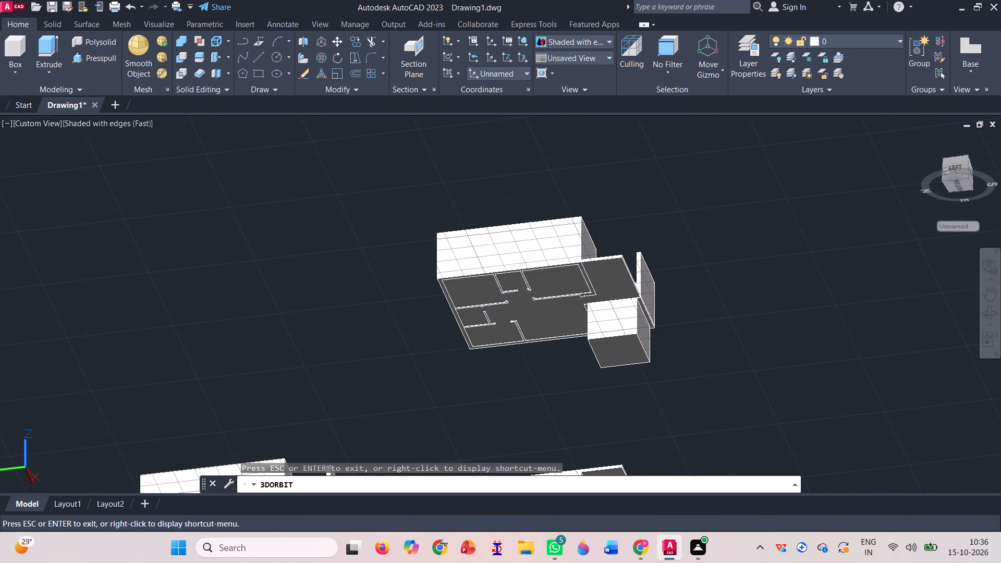
left_click_drag(688, 381, 660, 460)
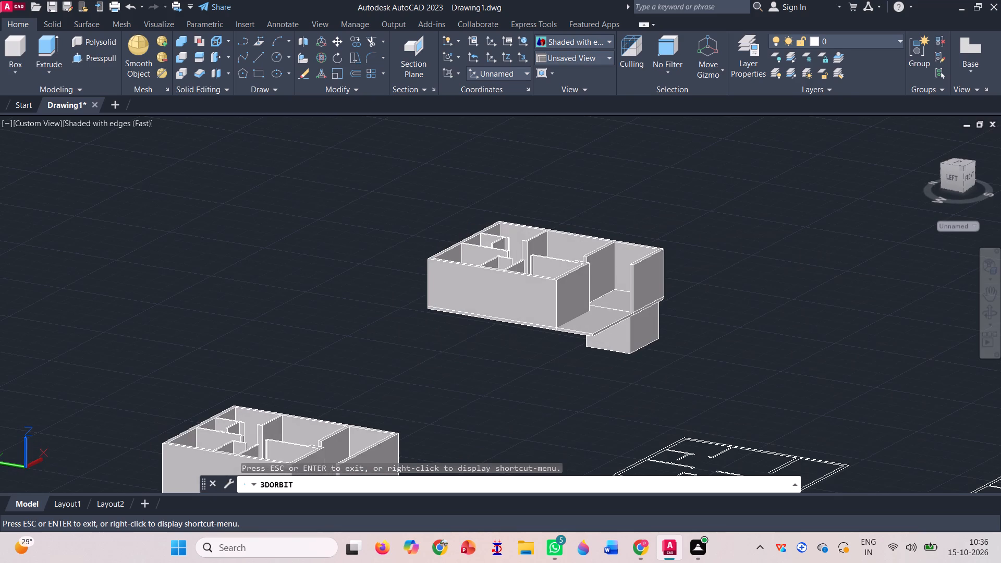
scroll(649, 329, "up", 3)
key("Escape")
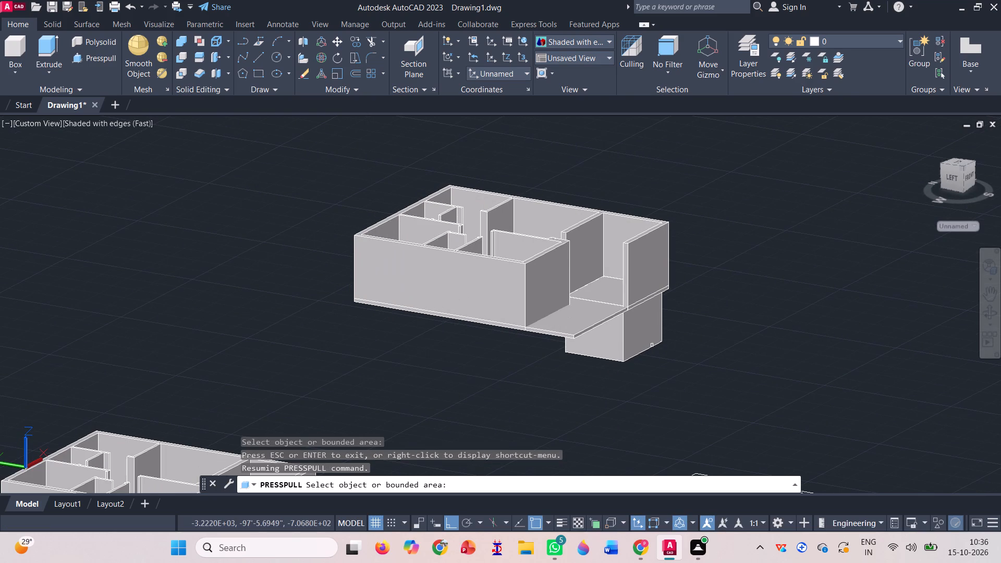
left_click(646, 329)
left_click(318, 343)
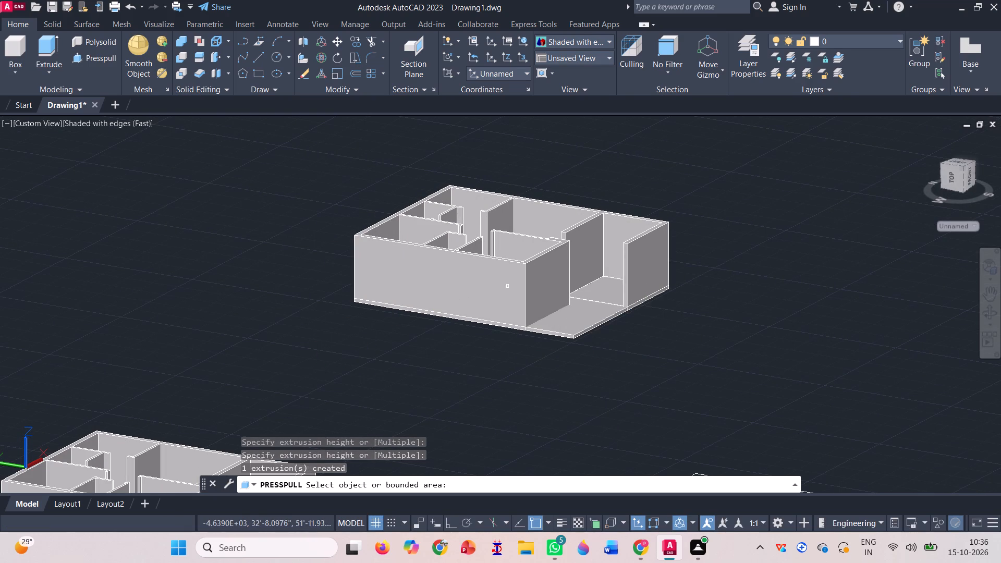
Press-pull the stair-bay floor area downward through the slab twice.
scroll(566, 285, "up", 2)
left_click(644, 306)
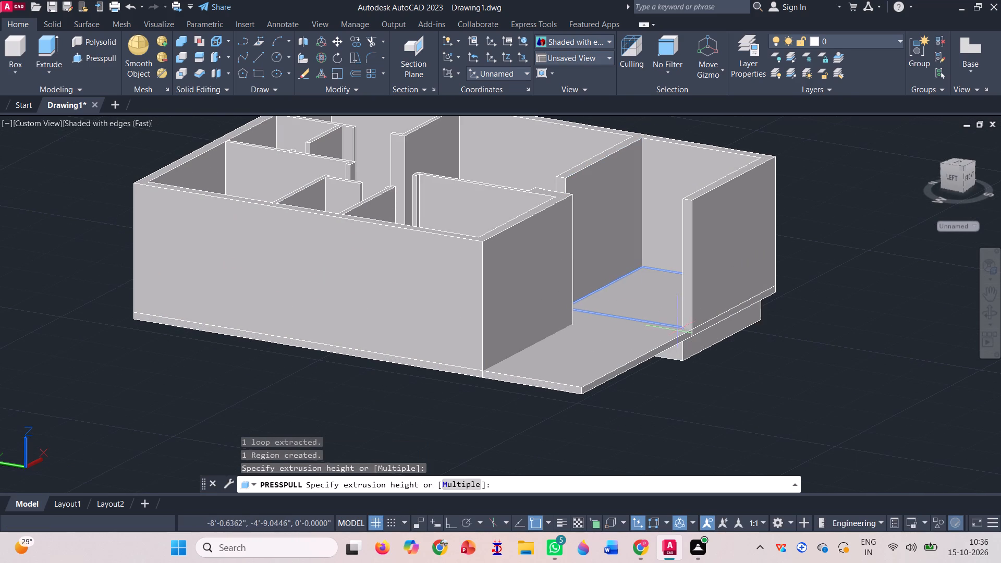
left_click(712, 400)
scroll(649, 305, "up", 3)
left_click(646, 320)
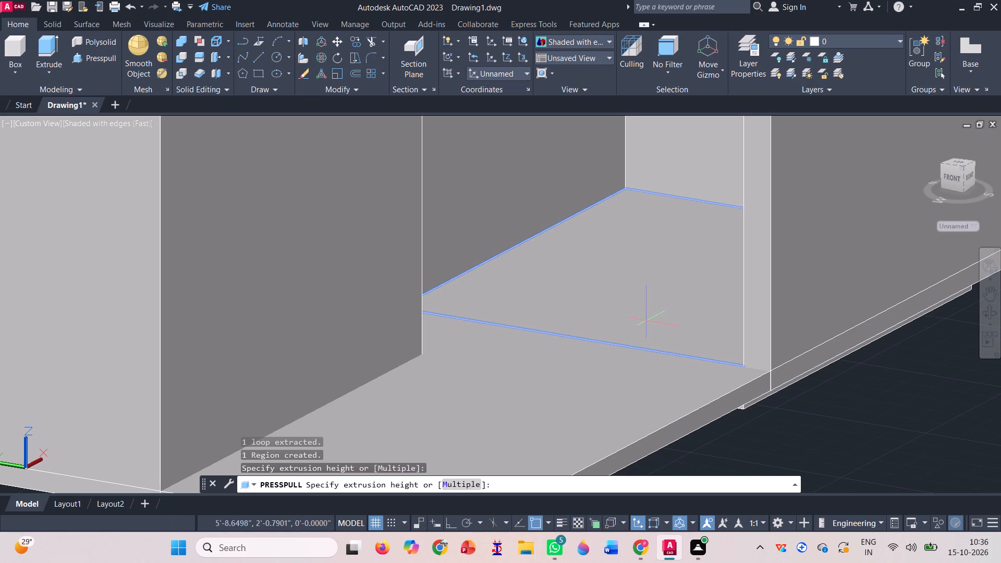
left_click(733, 472)
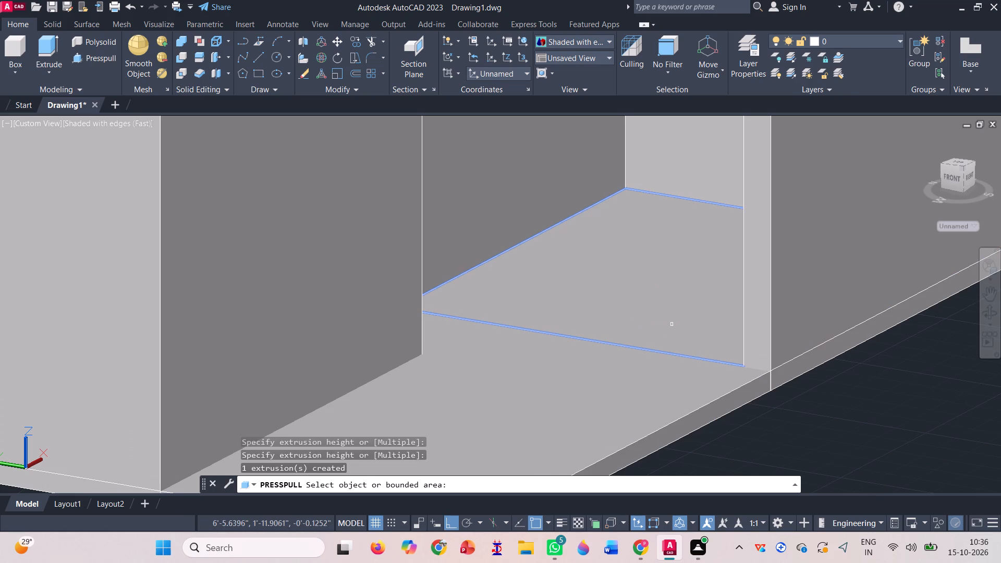
key("Escape")
Delete the two leftover pieces filling the stair-bay opening in the slab.
left_click(688, 354)
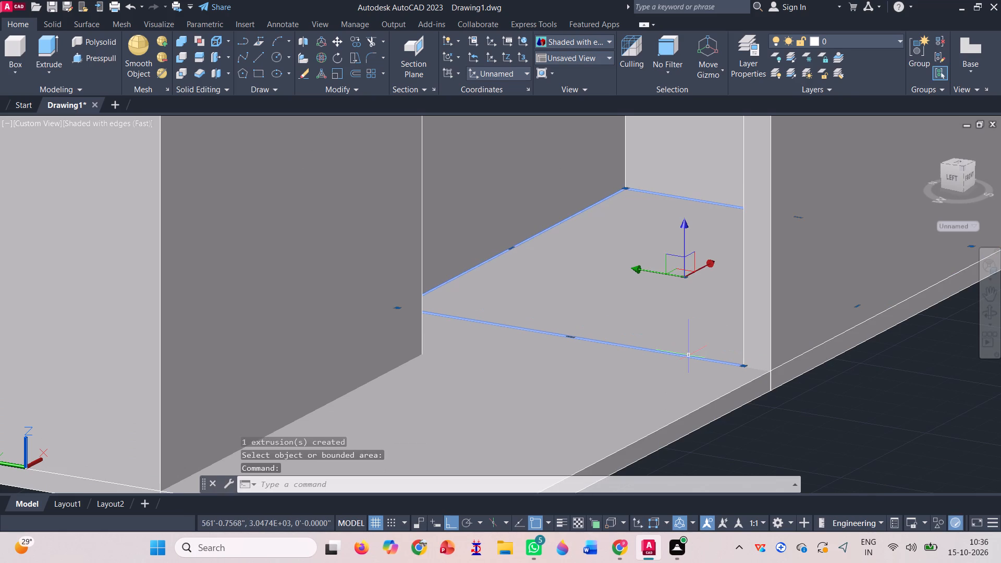
key("Delete")
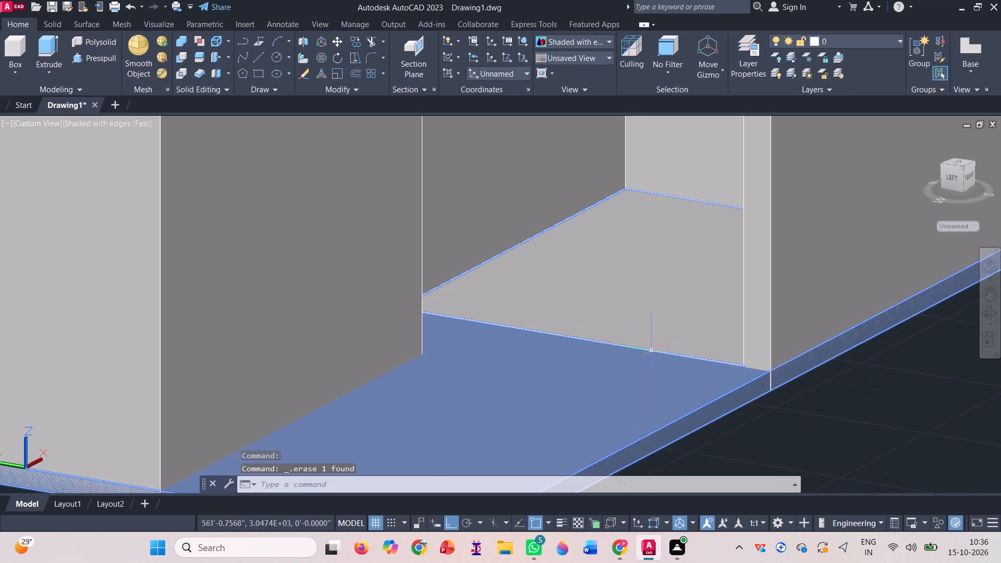
left_click(651, 348)
key("Delete")
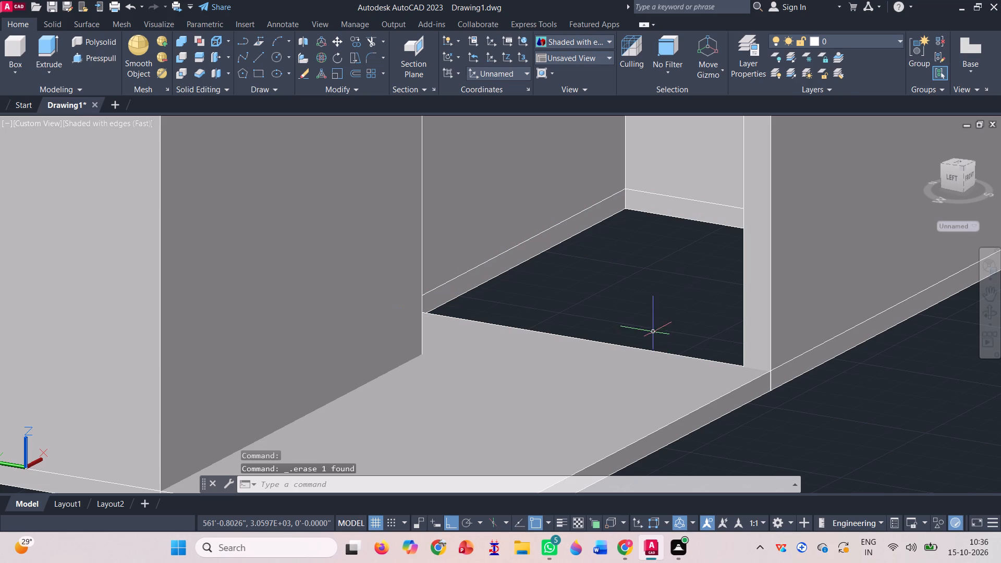
Examine the stair-bay opening in the slab and the surrounding walls from above.
scroll(650, 317, "down", 3)
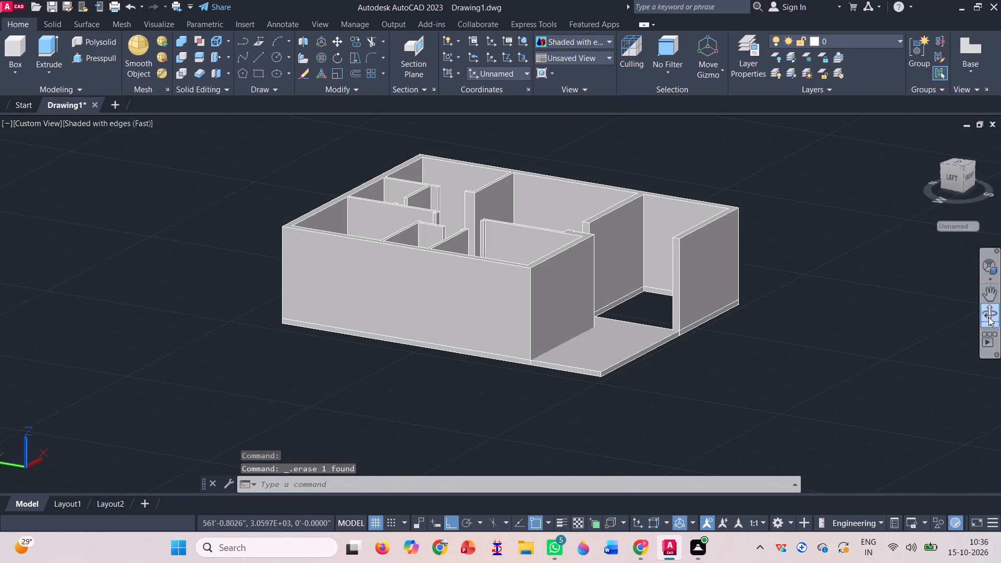
left_click(988, 315)
left_click_drag(722, 399, 750, 434)
scroll(636, 274, "up", 3)
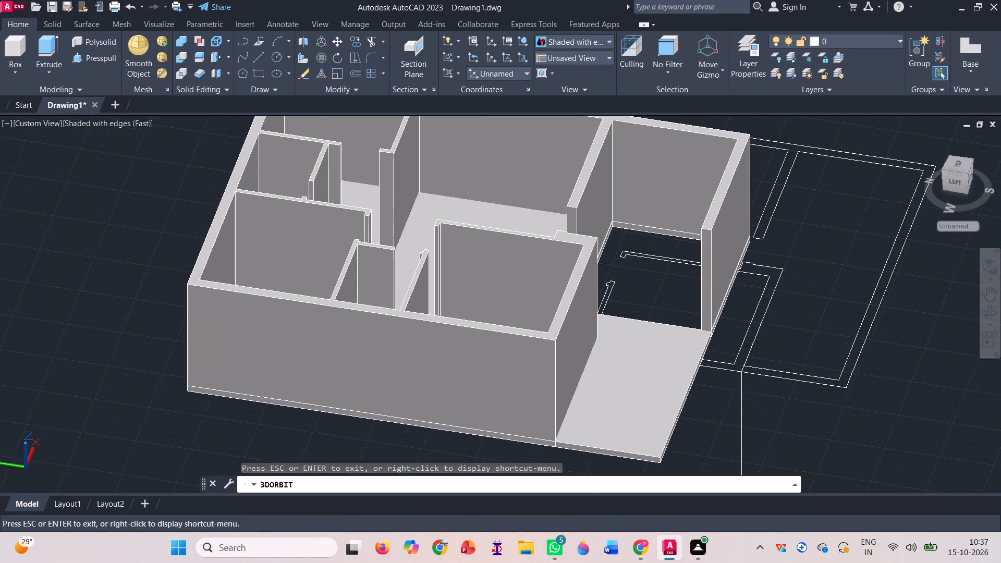
scroll(645, 310, "up", 4)
key("Escape")
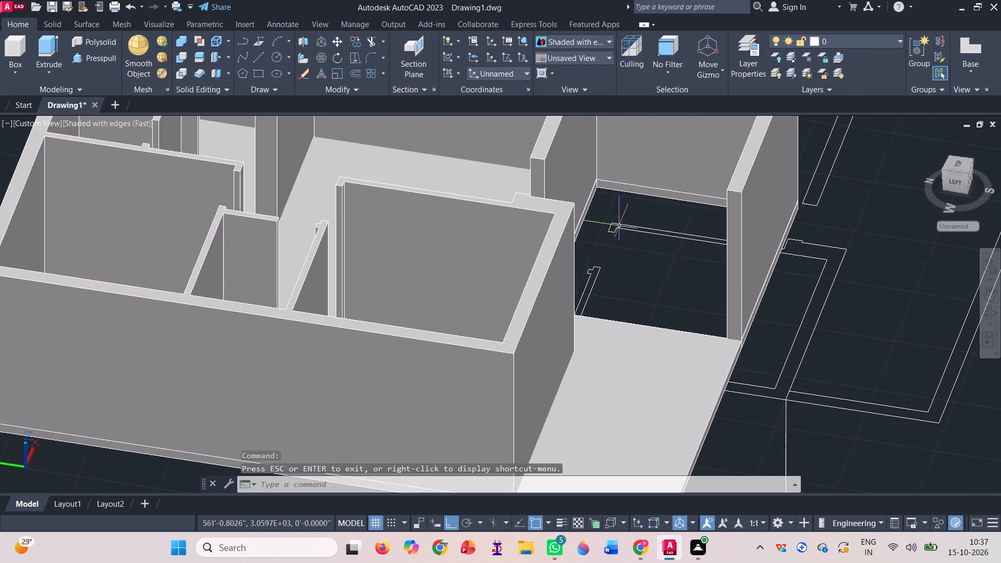
scroll(617, 218, "up", 3)
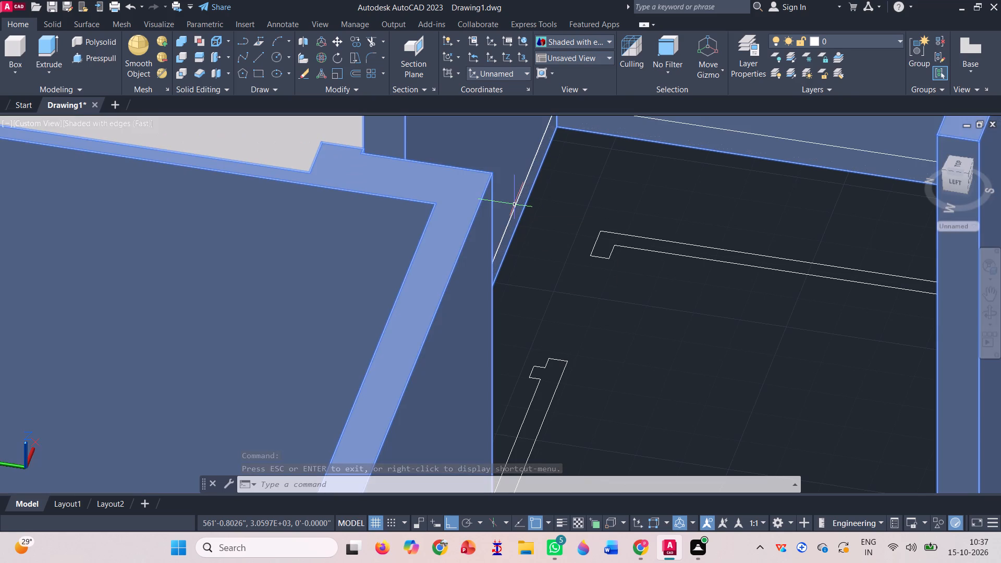
scroll(520, 216, "down", 7)
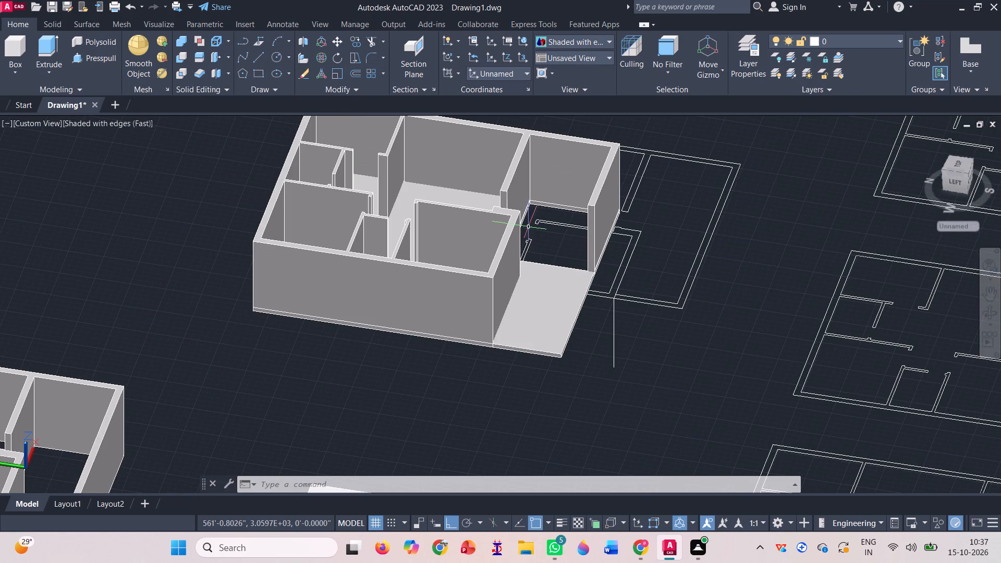
Move the slab with the stair opening by its front outer corner onto the matching roof-slab corner of the stacked house.
left_click(336, 39)
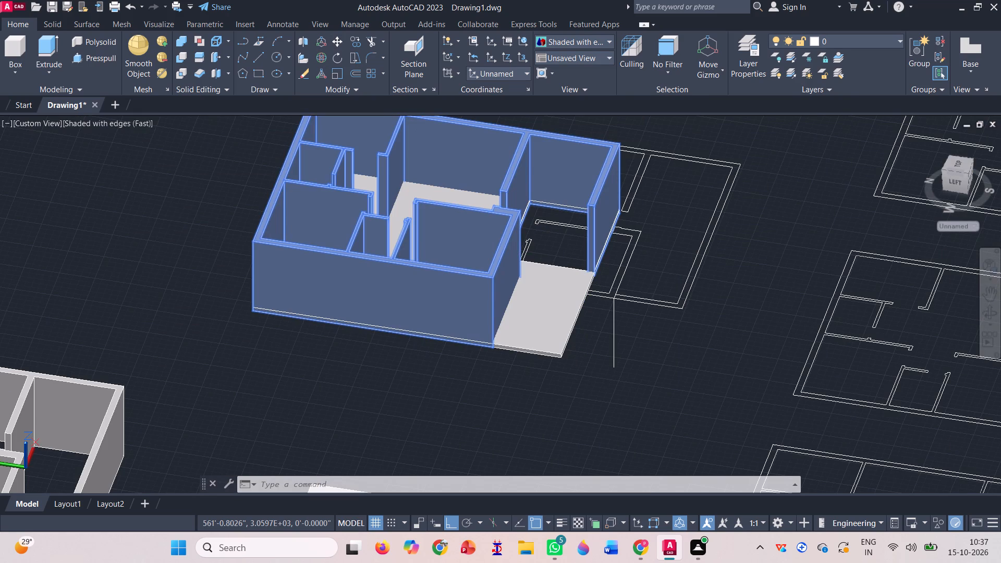
left_click(566, 307)
key("space")
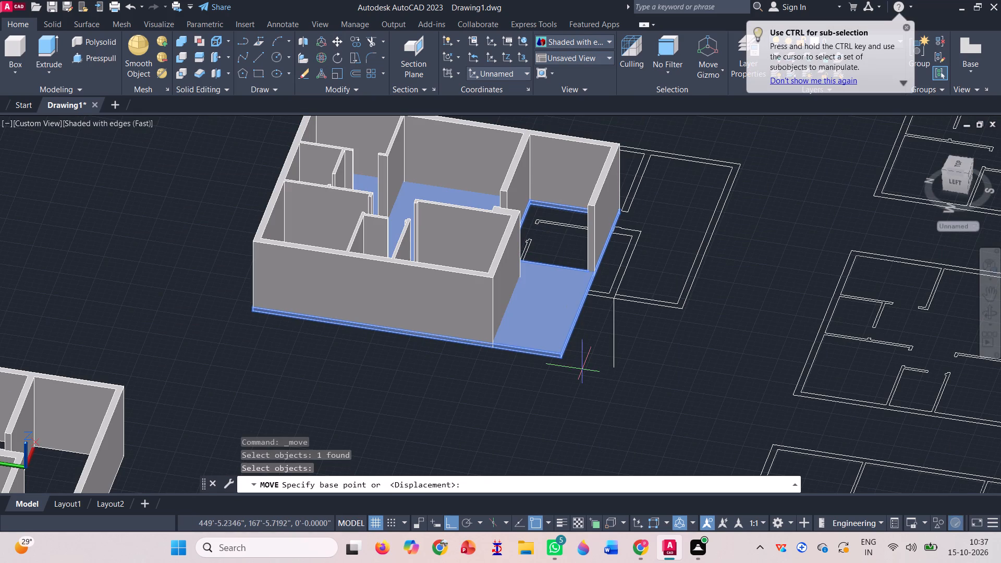
left_click(565, 354)
scroll(501, 223, "down", 3)
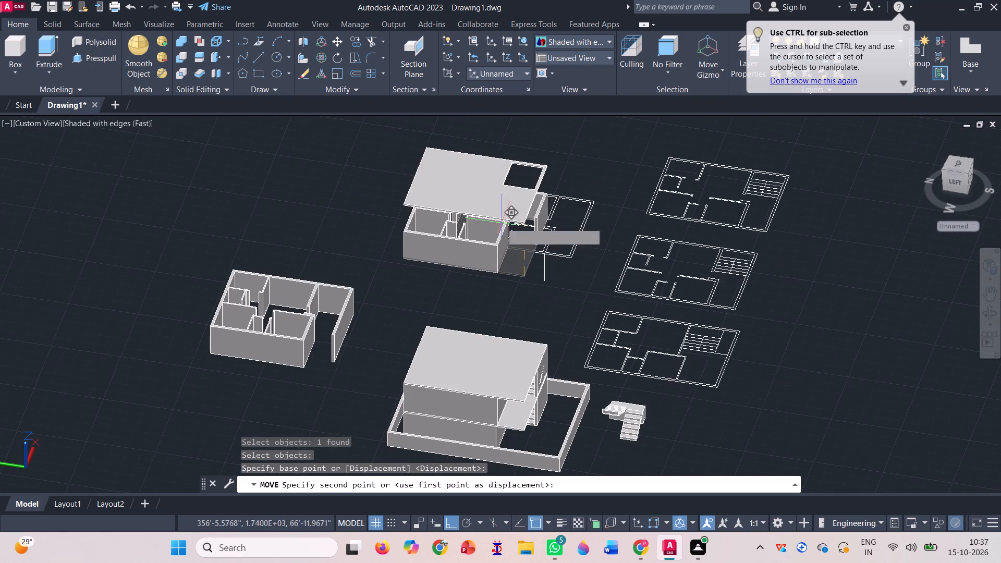
scroll(528, 439, "up", 3)
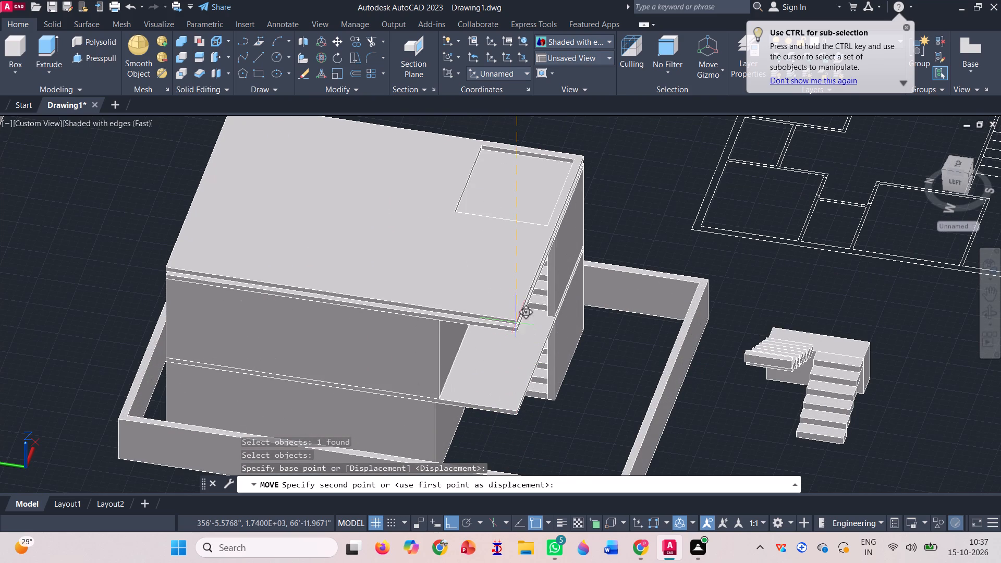
scroll(514, 319, "up", 6)
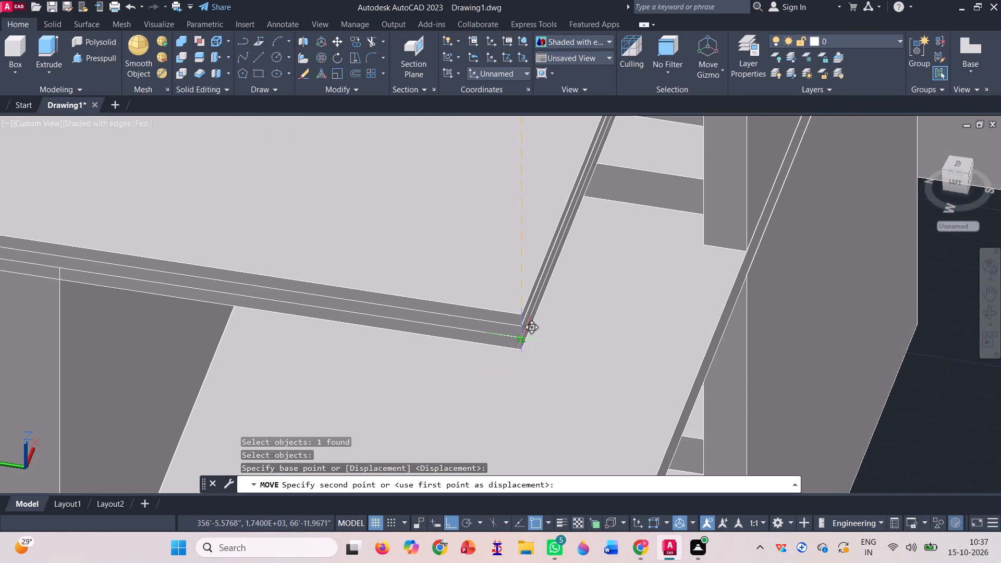
scroll(519, 339, "up", 2)
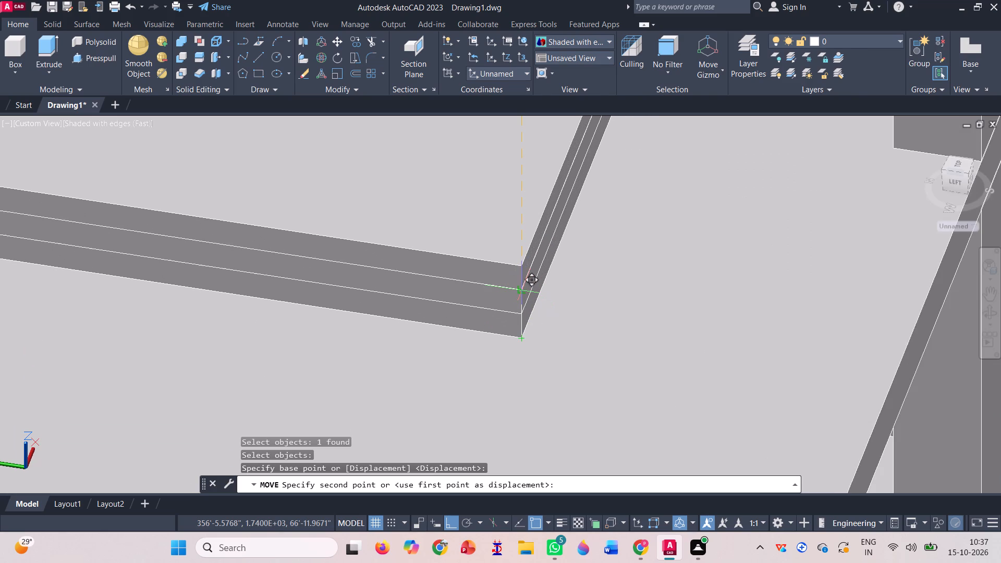
left_click(519, 289)
scroll(546, 340, "down", 6)
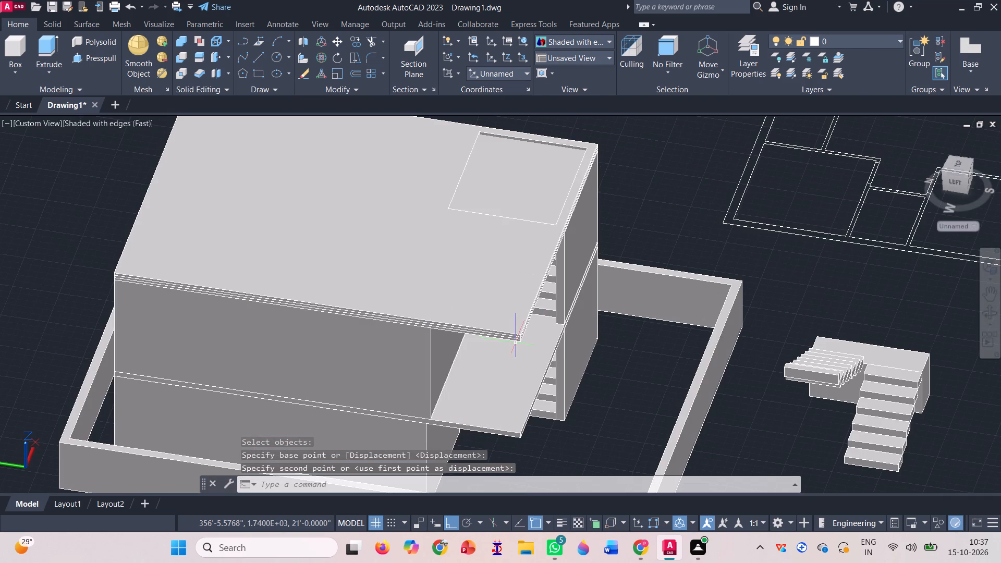
Raise the slab with the stair opening vertically, clear of the house's existing roof slab.
left_click(409, 226)
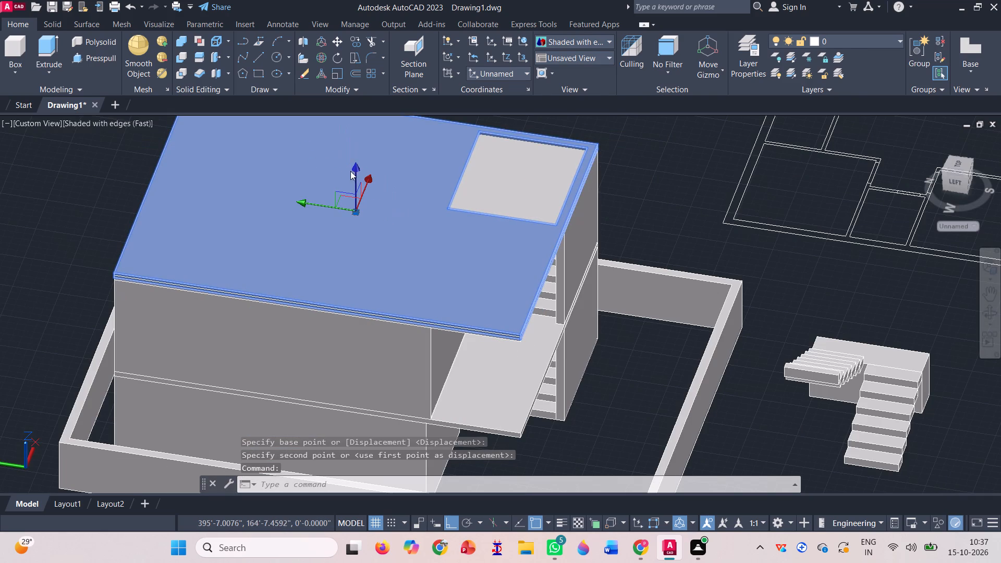
left_click_drag(354, 177, 356, 210)
left_click(347, 164)
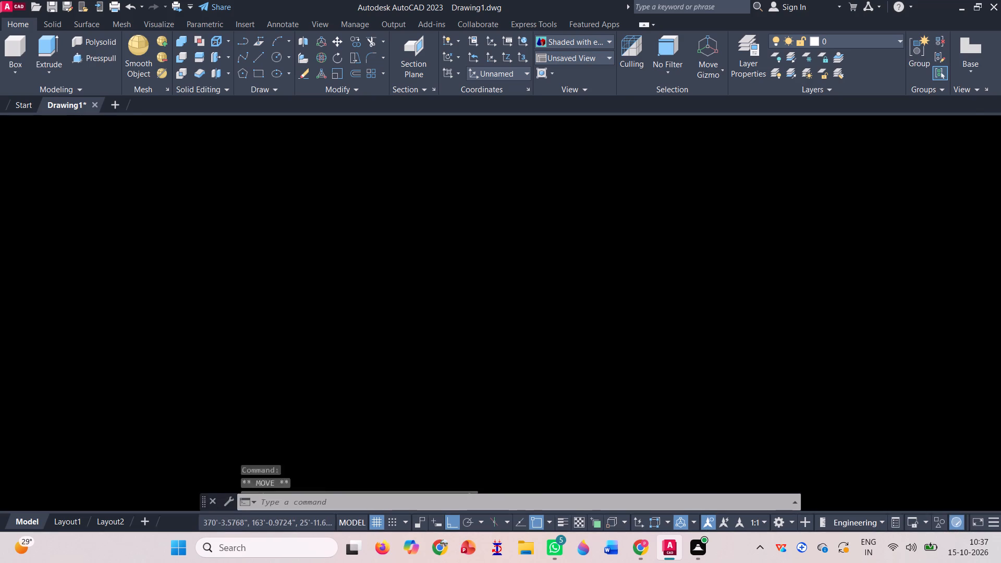
key("Escape")
key("Escape")
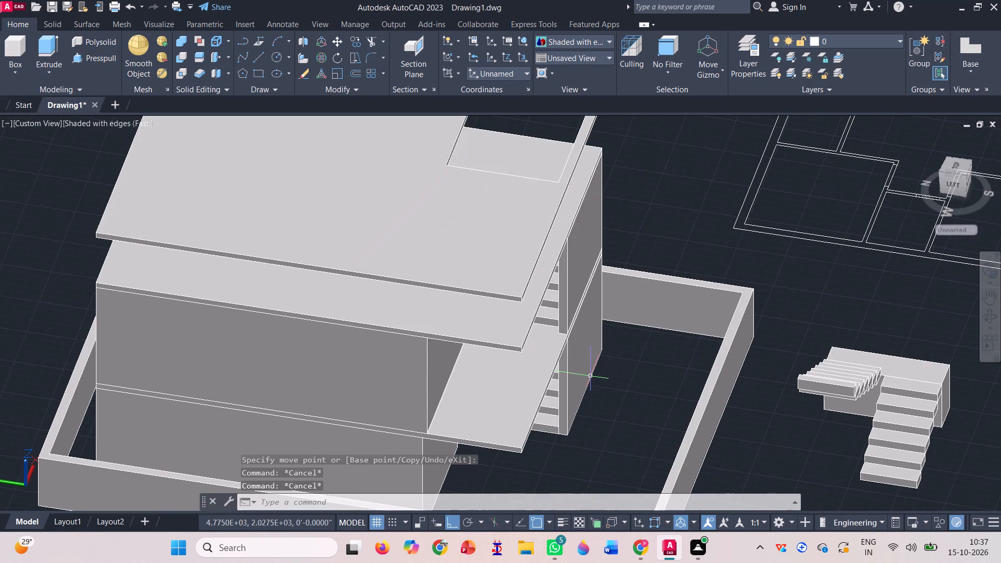
Delete the old roof slab under the raised slab and the old floor slab between the two storeys.
left_click(500, 323)
key("Delete")
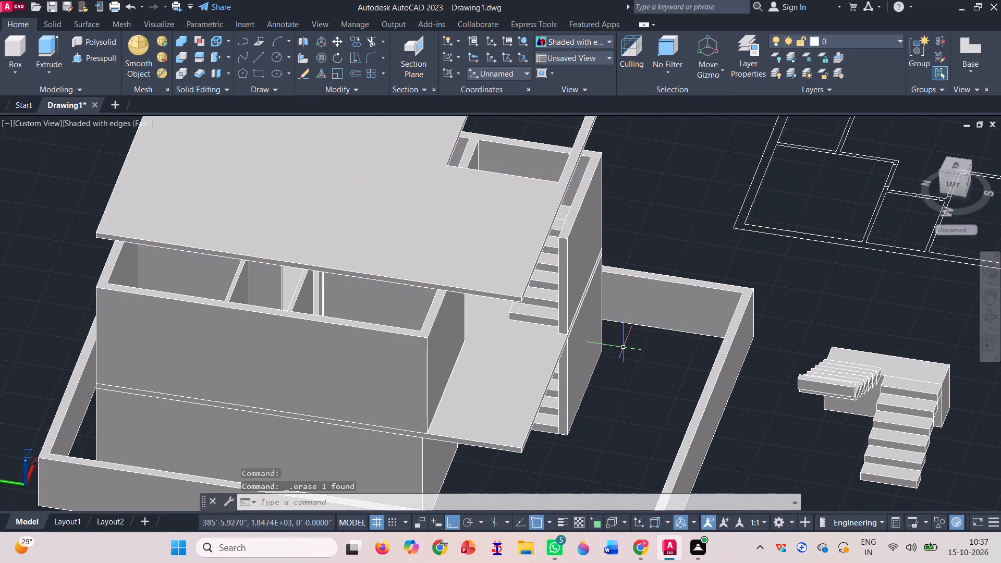
left_click(499, 386)
key("Delete")
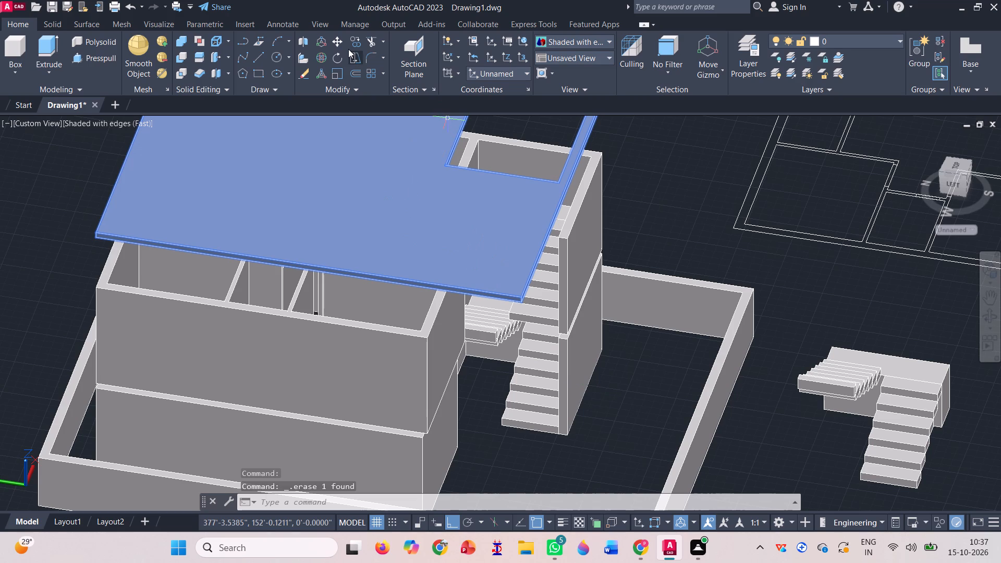
Move the raised slab straight down by its bottom corner onto the matching top corner of the upper-storey walls.
left_click(334, 39)
left_click(266, 169)
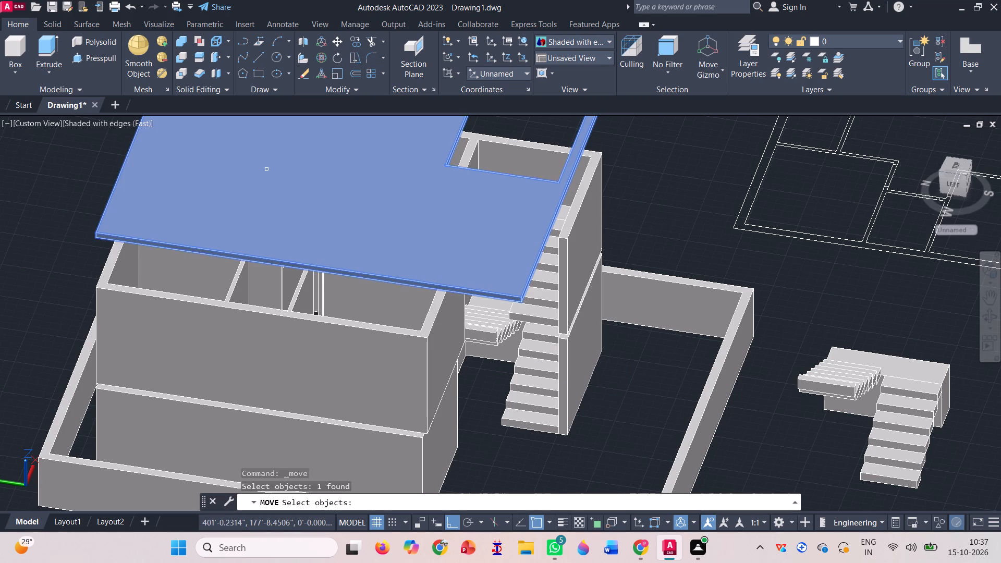
key("space")
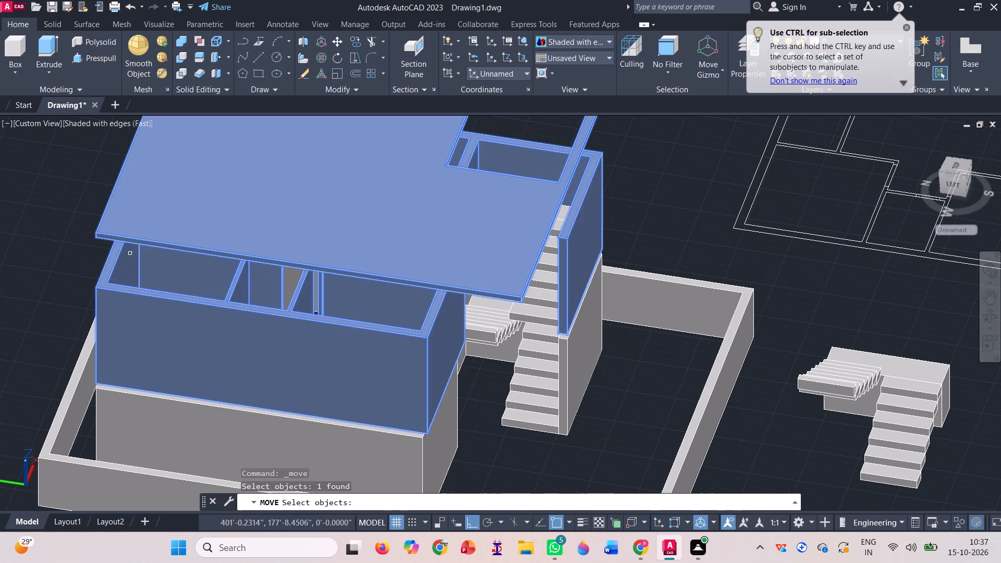
scroll(88, 250, "up", 5)
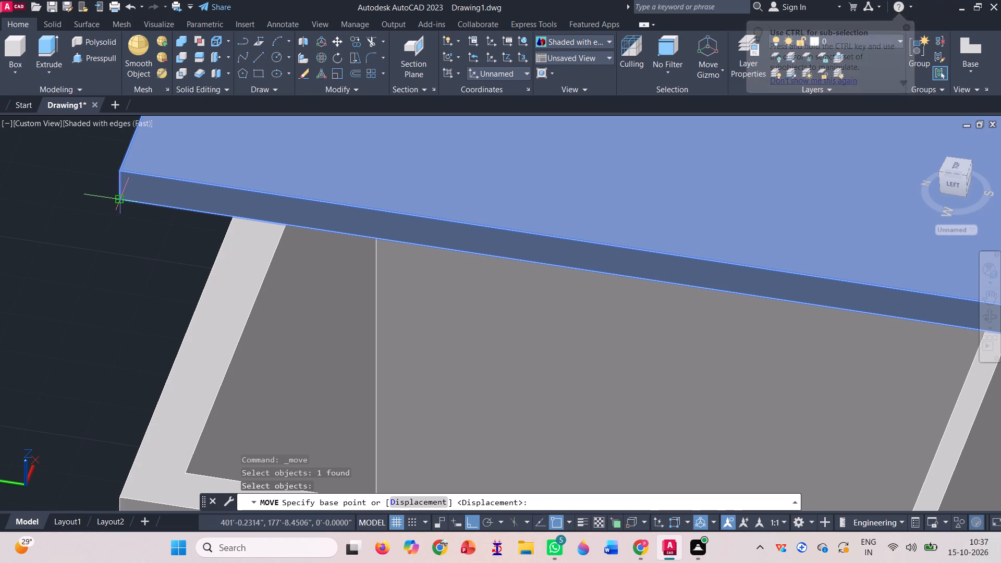
left_click(118, 200)
scroll(133, 189, "down", 2)
scroll(104, 325, "up", 2)
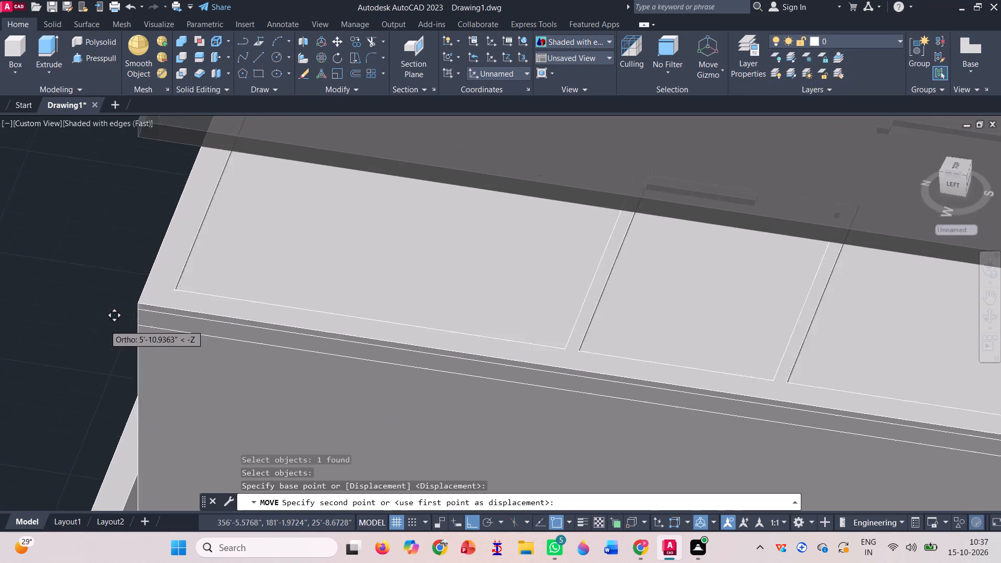
scroll(144, 299, "up", 3)
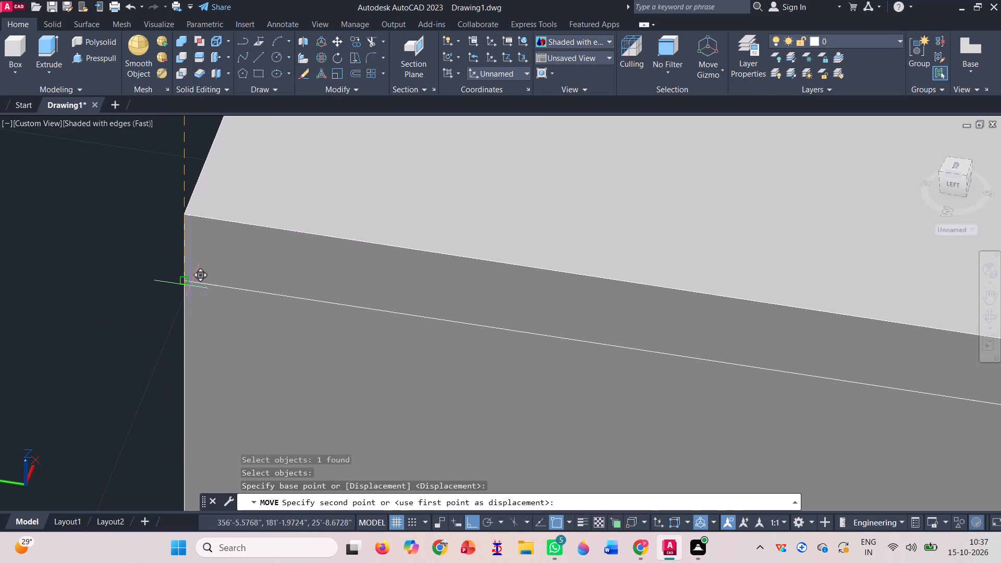
left_click(184, 280)
scroll(169, 233, "down", 3)
scroll(217, 315, "down", 2)
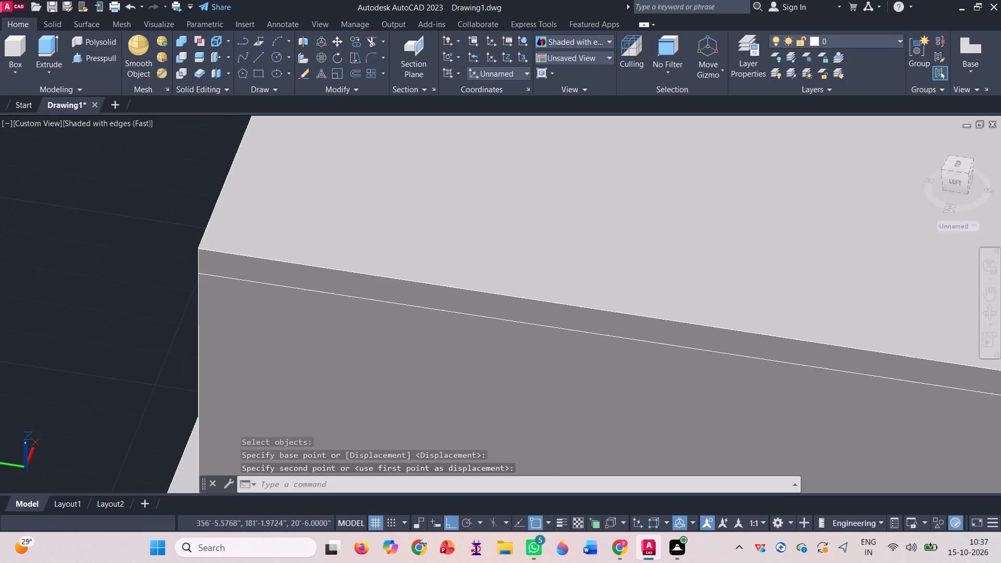
scroll(217, 315, "down", 1)
scroll(341, 348, "down", 3)
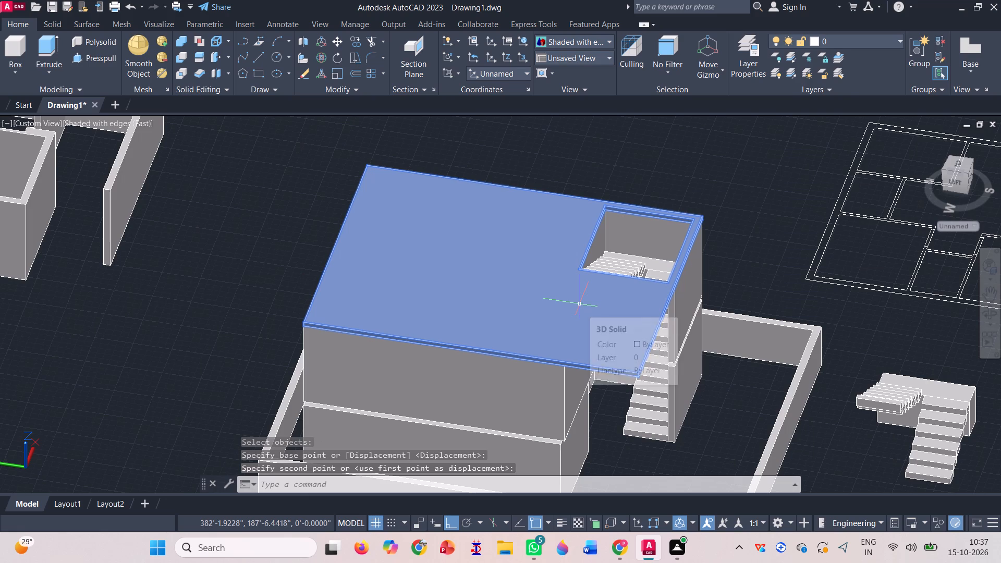
Copy the top slab with the stair opening by its bottom outer corner down onto the matching top corner of the lower-storey walls.
type("co")
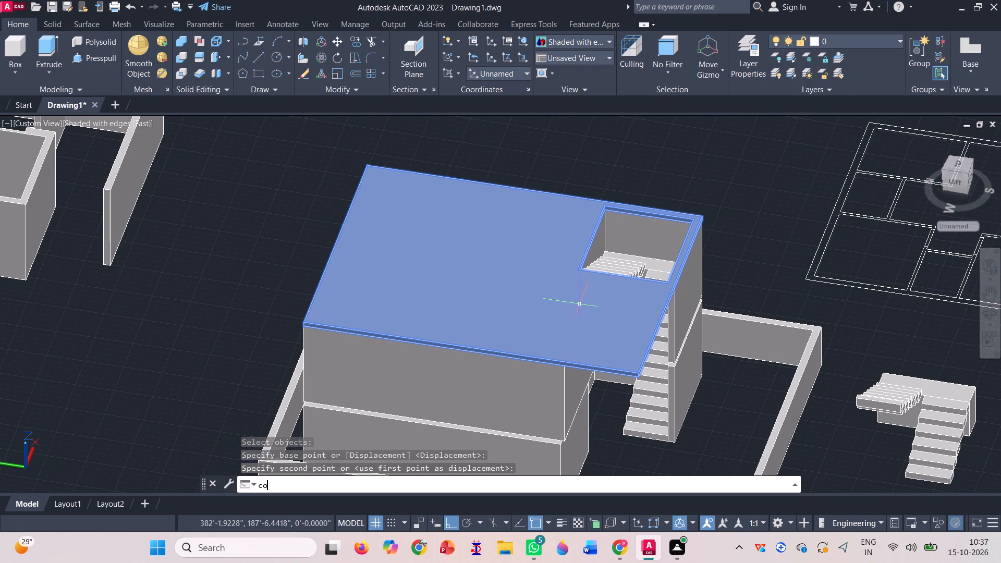
key("space")
left_click(400, 261)
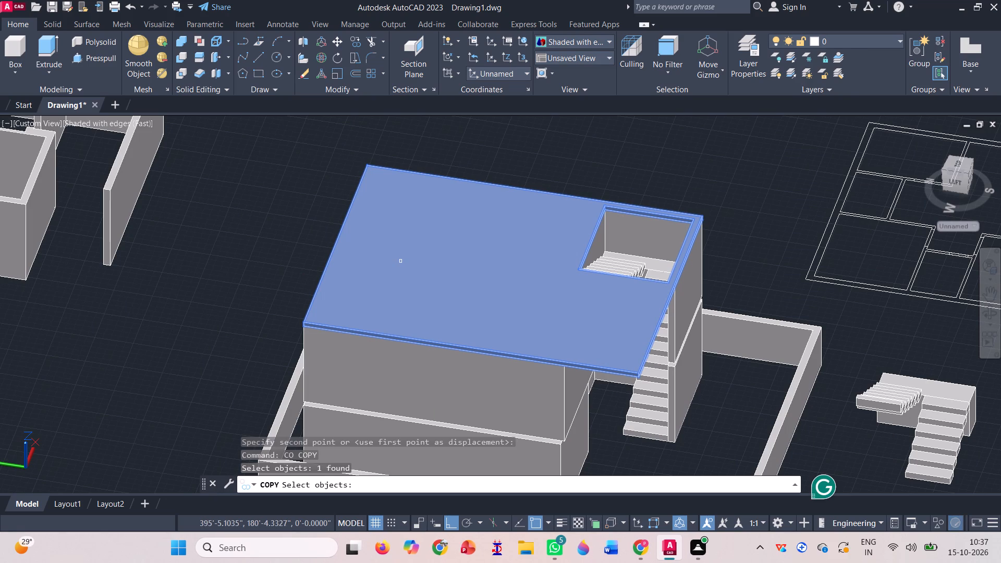
scroll(287, 332, "up", 3)
scroll(375, 311, "up", 3)
key("space")
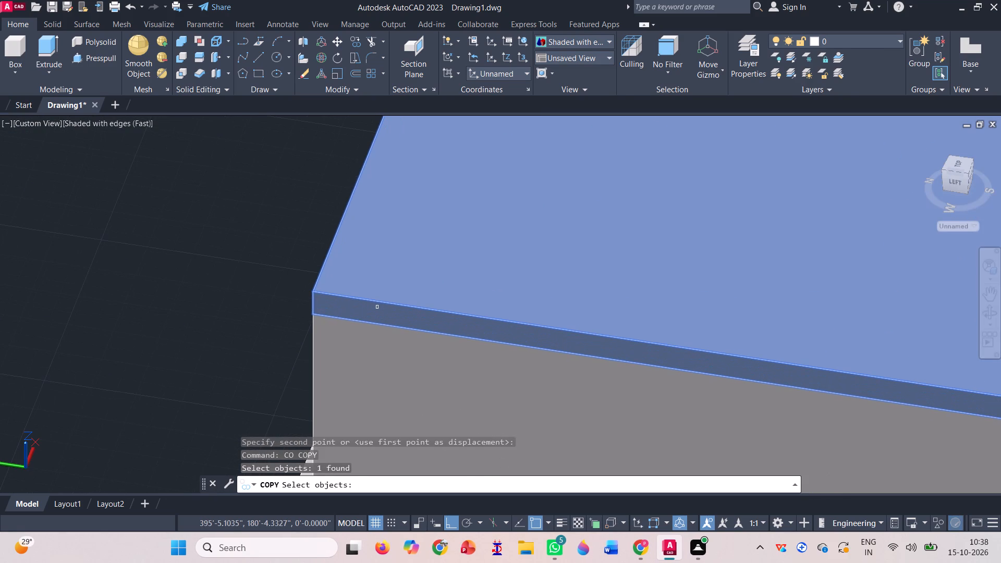
scroll(324, 326, "up", 3)
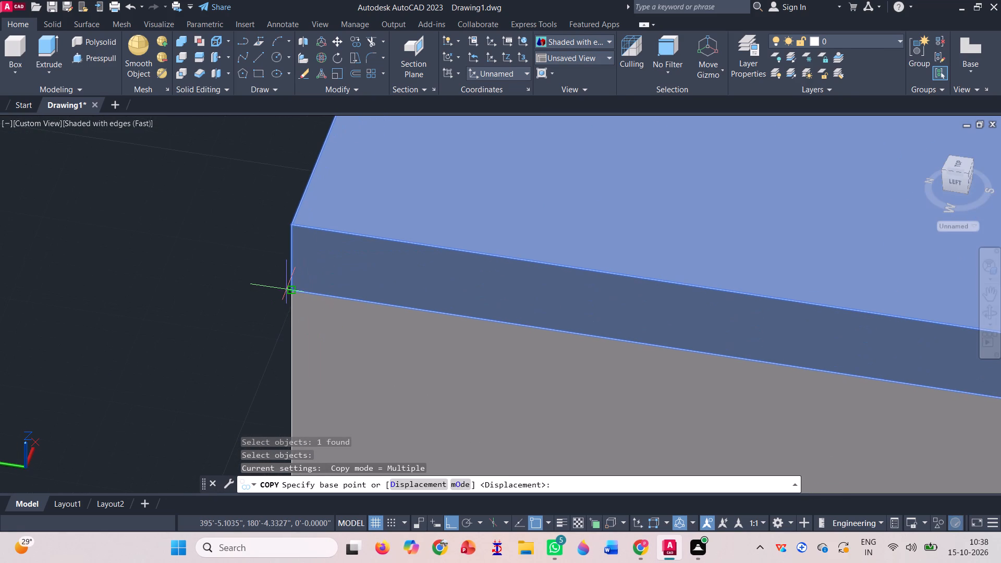
left_click(290, 292)
scroll(285, 225, "down", 3)
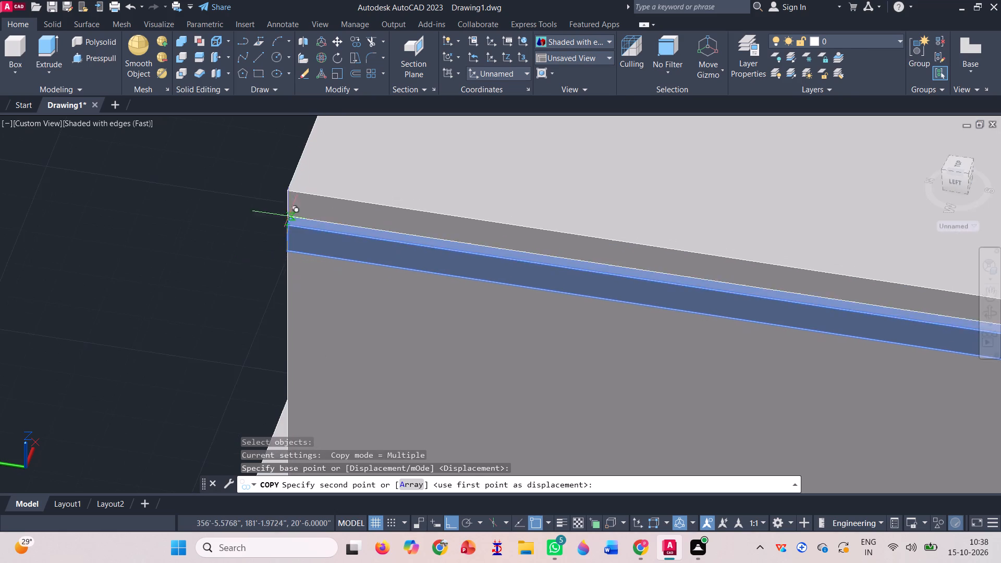
scroll(293, 203, "down", 3)
scroll(277, 350, "up", 3)
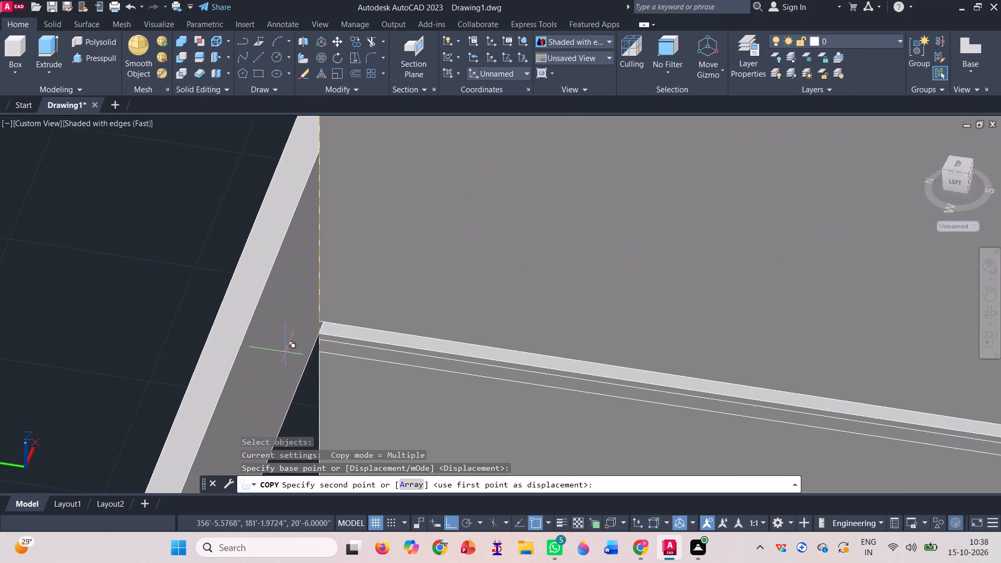
scroll(302, 341, "up", 3)
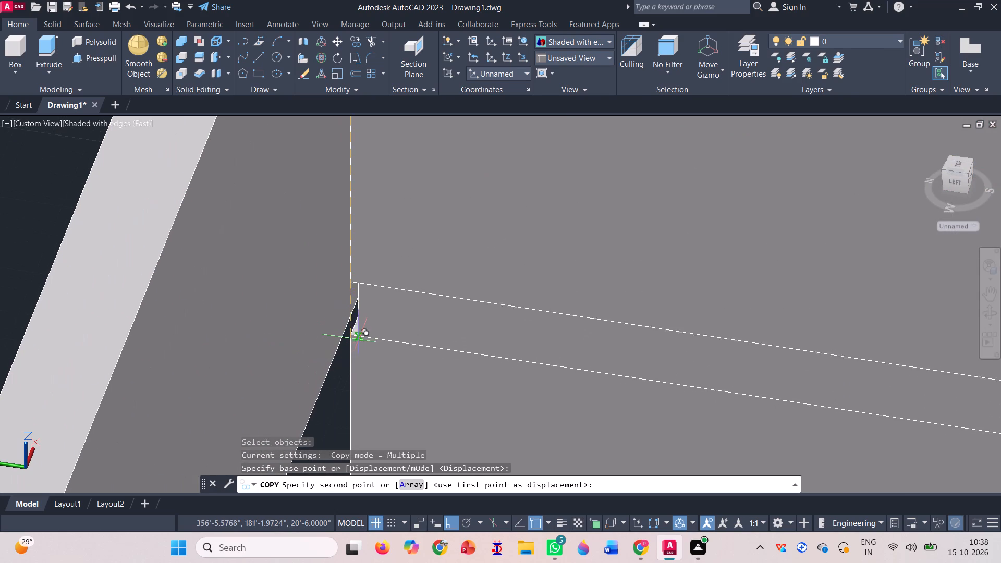
left_click(351, 334)
scroll(272, 294, "down", 8)
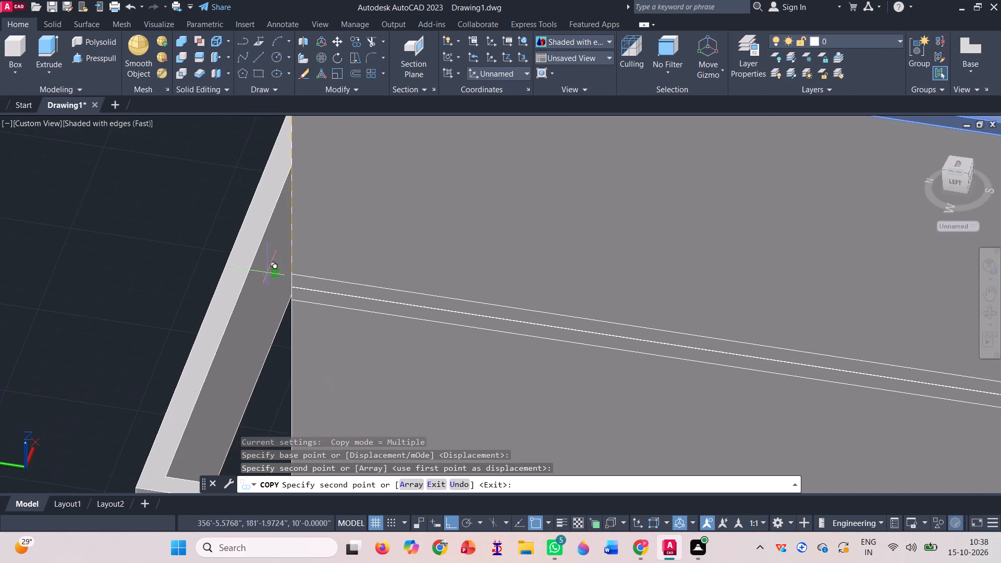
scroll(263, 258, "down", 4)
key("space")
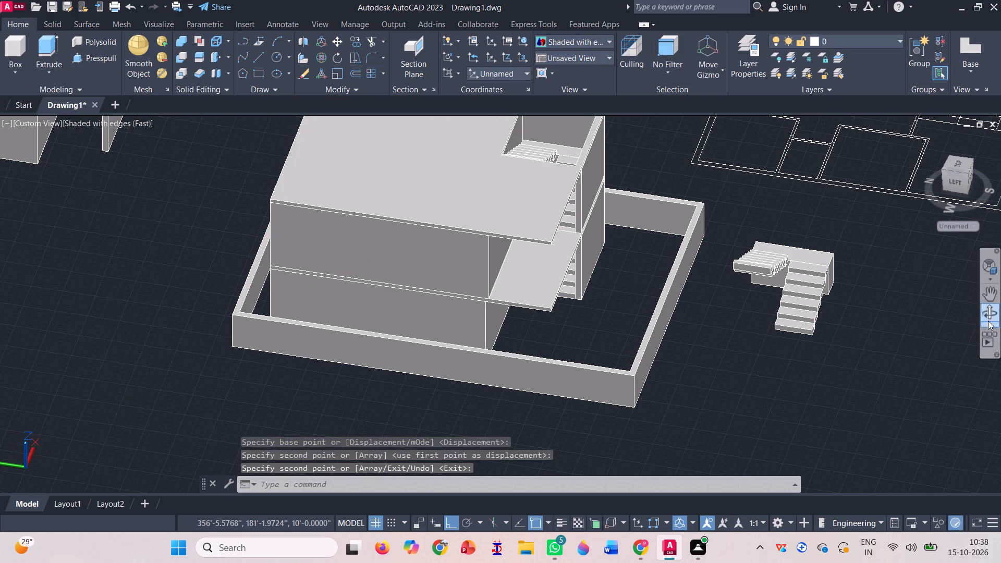
Delete the spare single-storey wall model standing apart from the house, keeping the one floating directly above it.
left_click(987, 311)
left_click_drag(706, 402, 688, 369)
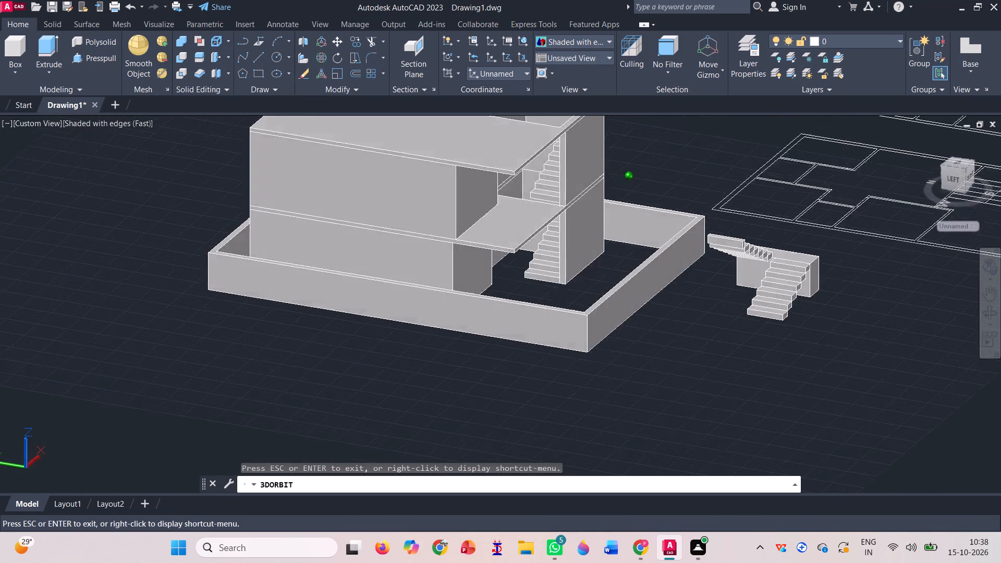
left_click_drag(688, 369, 686, 449)
scroll(620, 226, "down", 7)
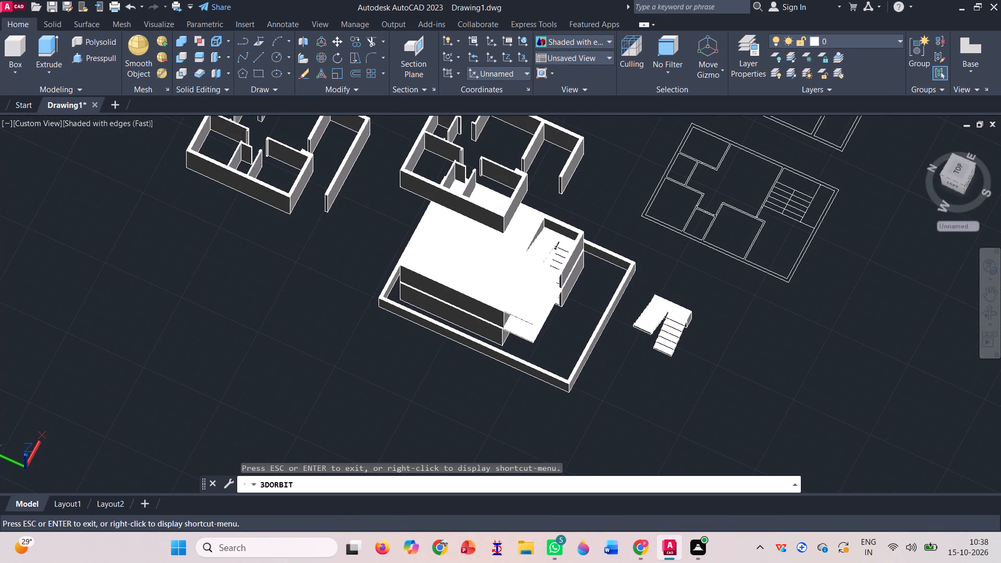
scroll(532, 214, "down", 2)
key("Escape")
key("Escape")
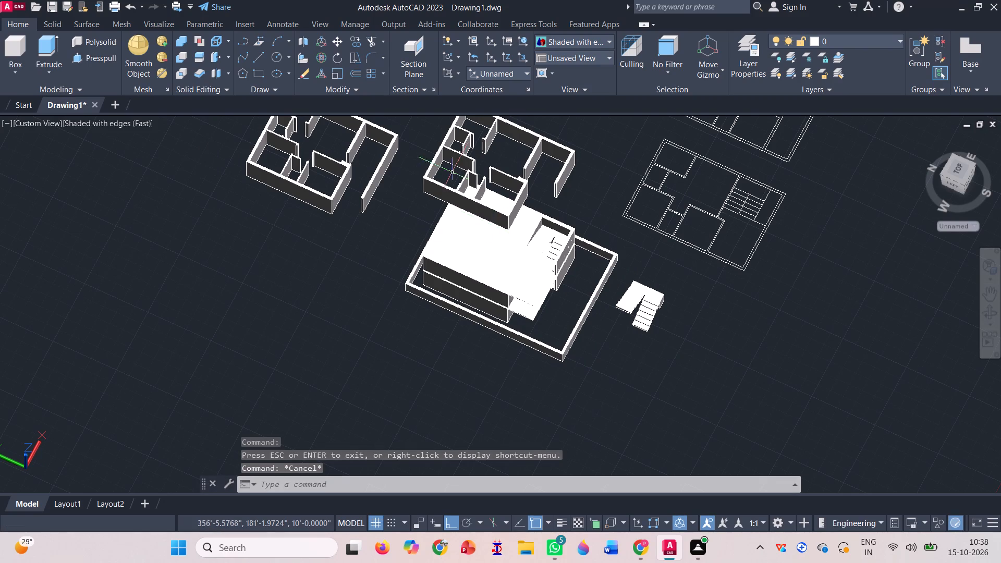
left_click(383, 166)
key("BackSpace")
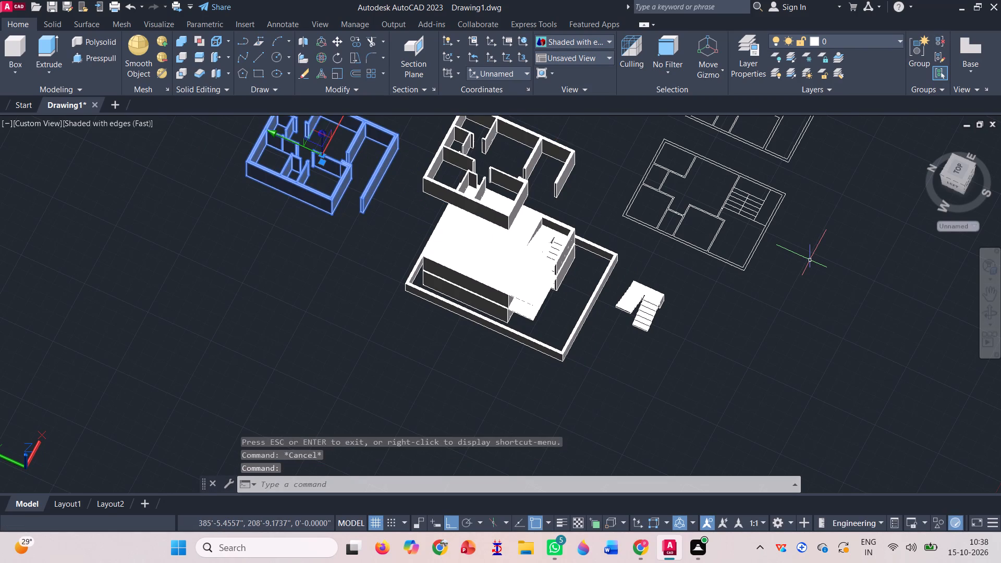
key("Delete")
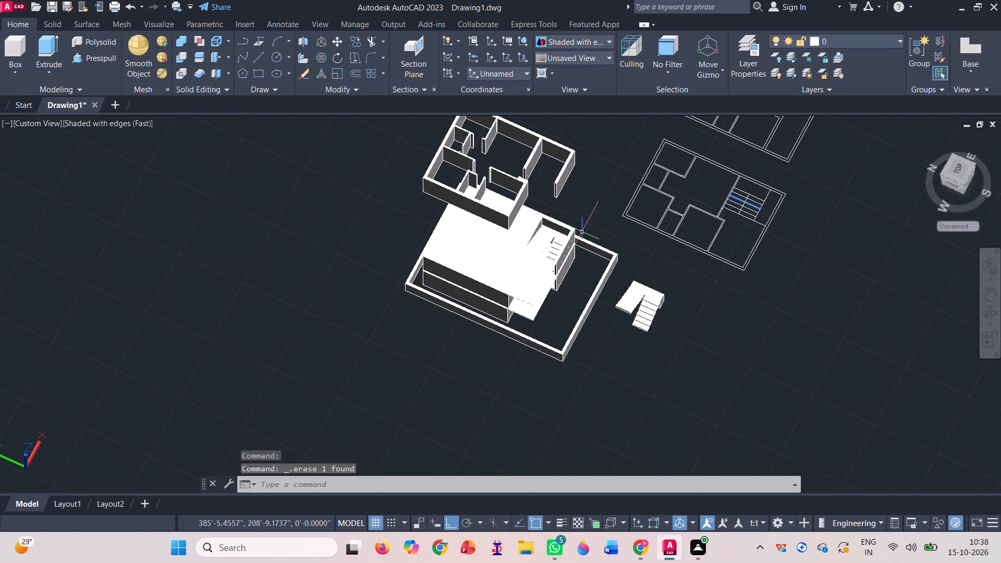
Delete the separate 2D floor plan without a staircase, together with the vertical line attached to it.
left_click(998, 316)
left_click_drag(657, 388, 640, 340)
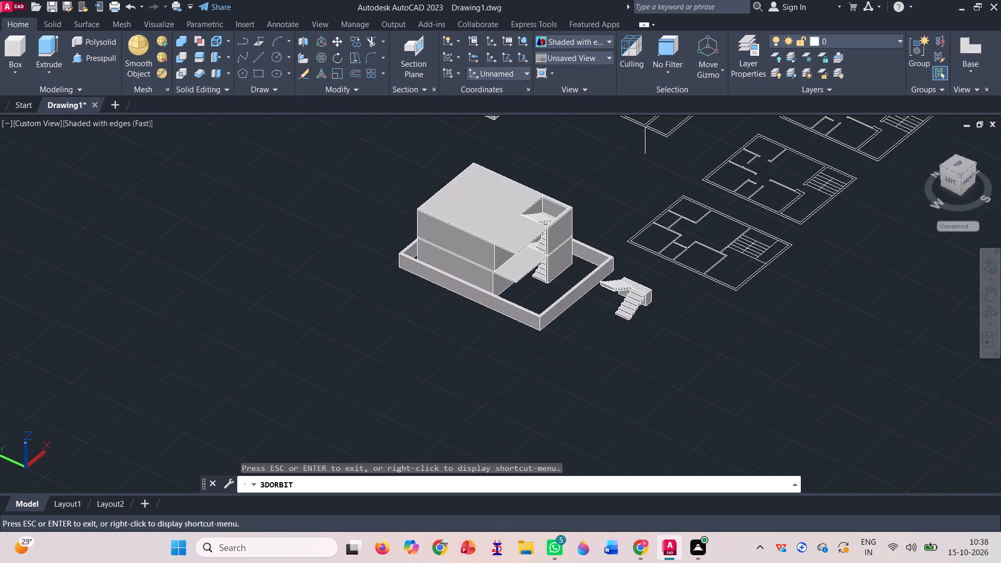
left_click_drag(520, 399, 509, 371)
scroll(466, 108, "up", 3)
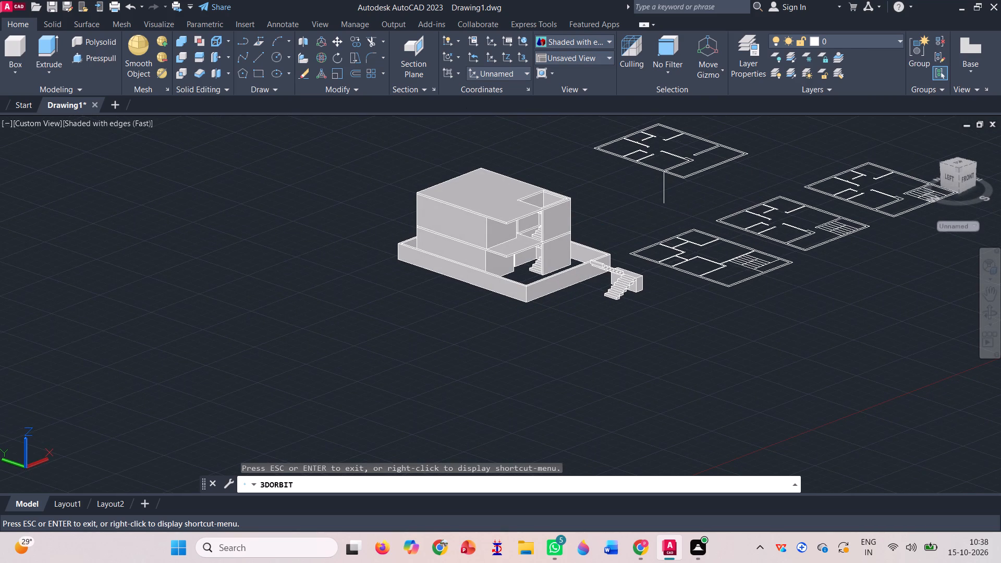
scroll(467, 162, "up", 4)
scroll(430, 333, "down", 3)
scroll(613, 351, "down", 1)
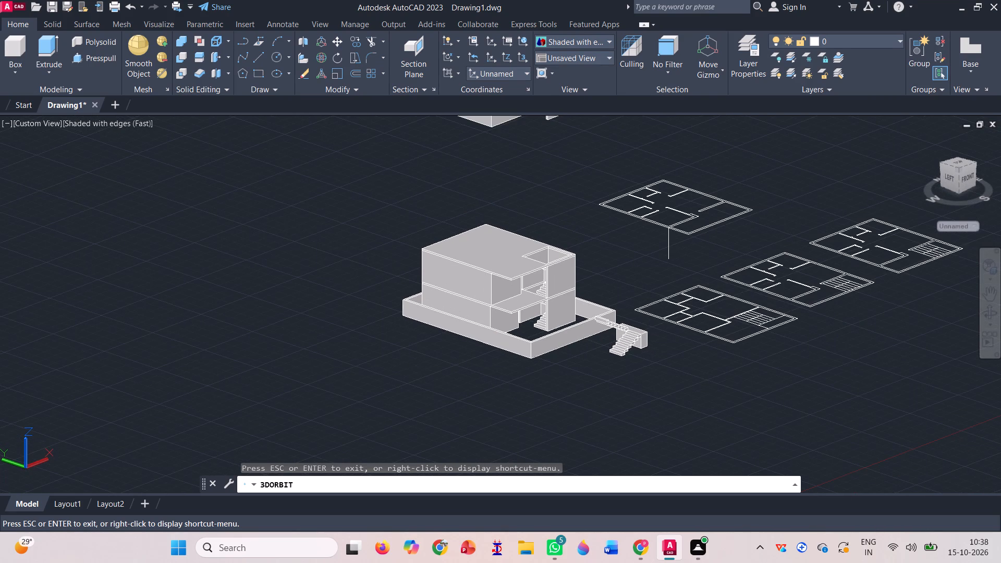
key("Escape")
scroll(737, 224, "up", 1)
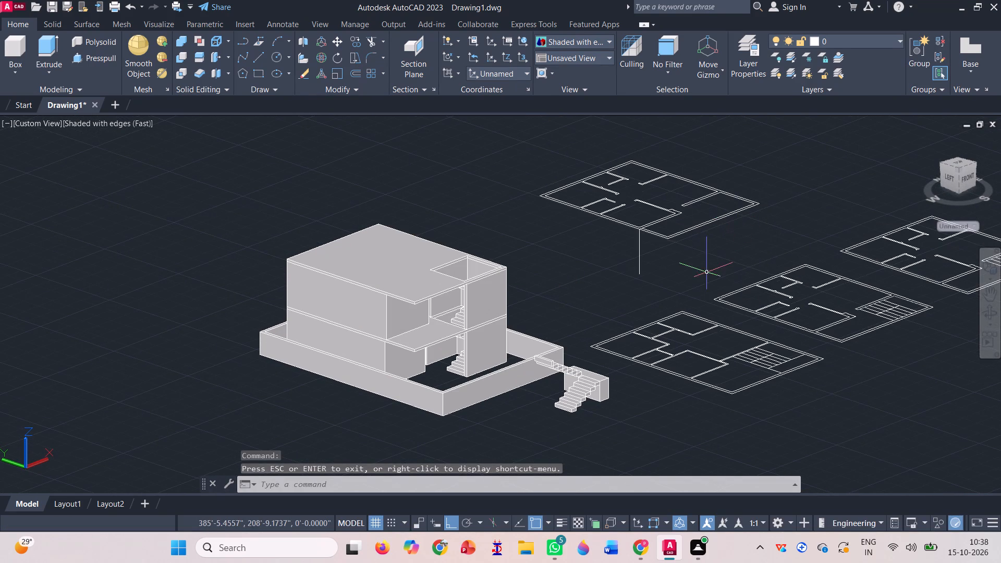
left_click(706, 271)
left_click(547, 165)
key("Delete")
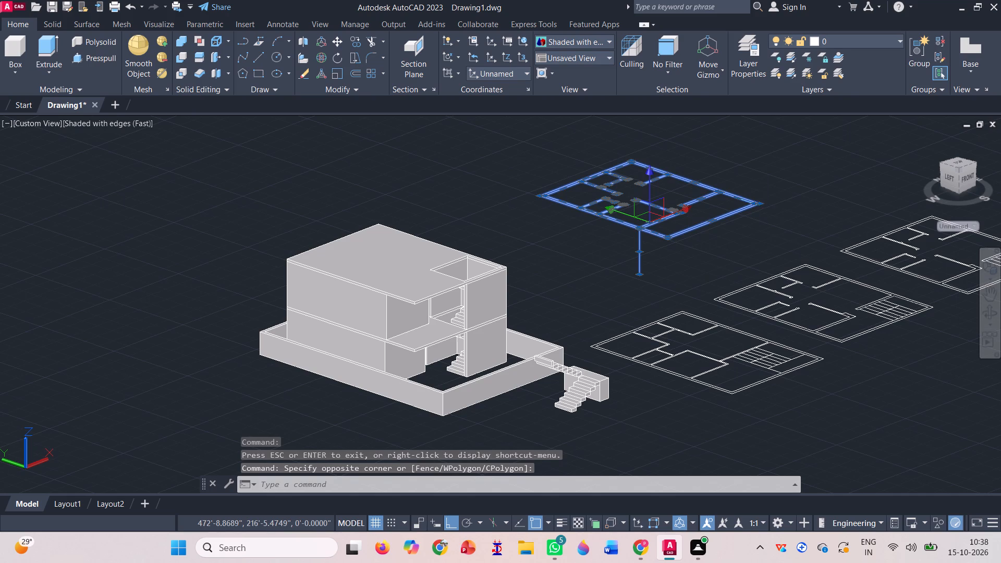
Copy the floating storey walls by their bottom outer corner straight down onto the matching top corner of the house's uppermost slab.
scroll(538, 401, "down", 2)
scroll(531, 247, "up", 1)
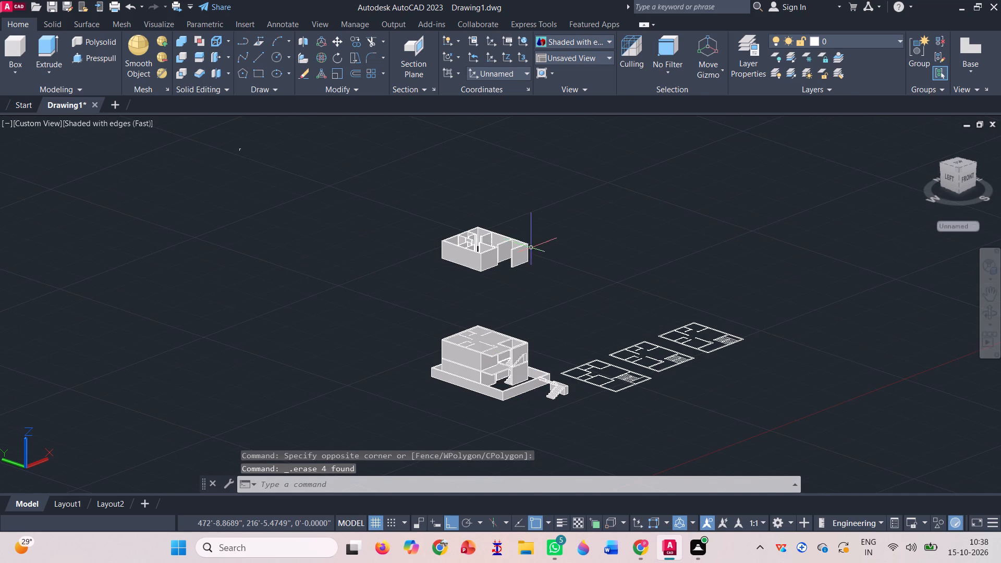
scroll(531, 247, "up", 1)
scroll(575, 304, "down", 1)
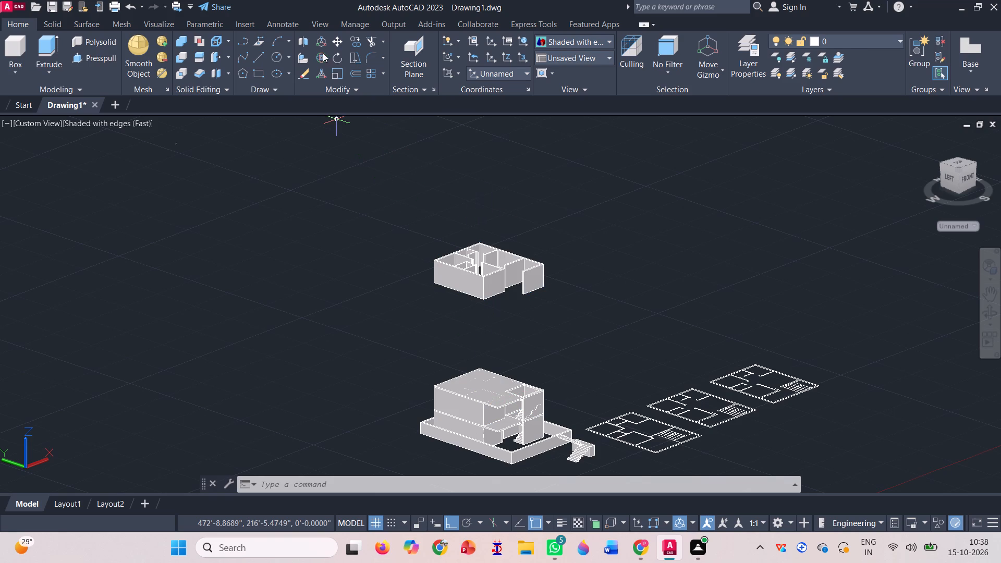
left_click(355, 44)
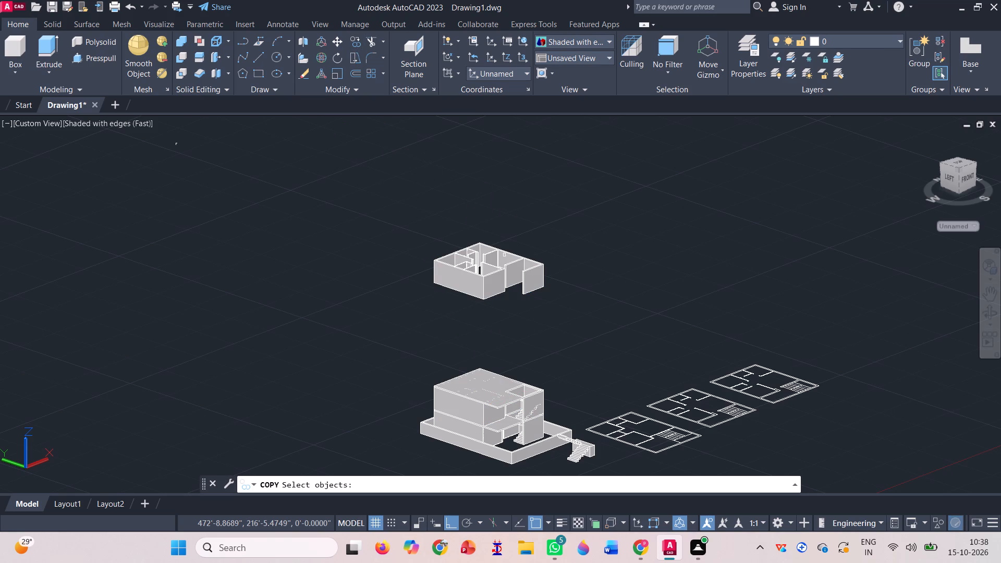
left_click(500, 276)
key("space")
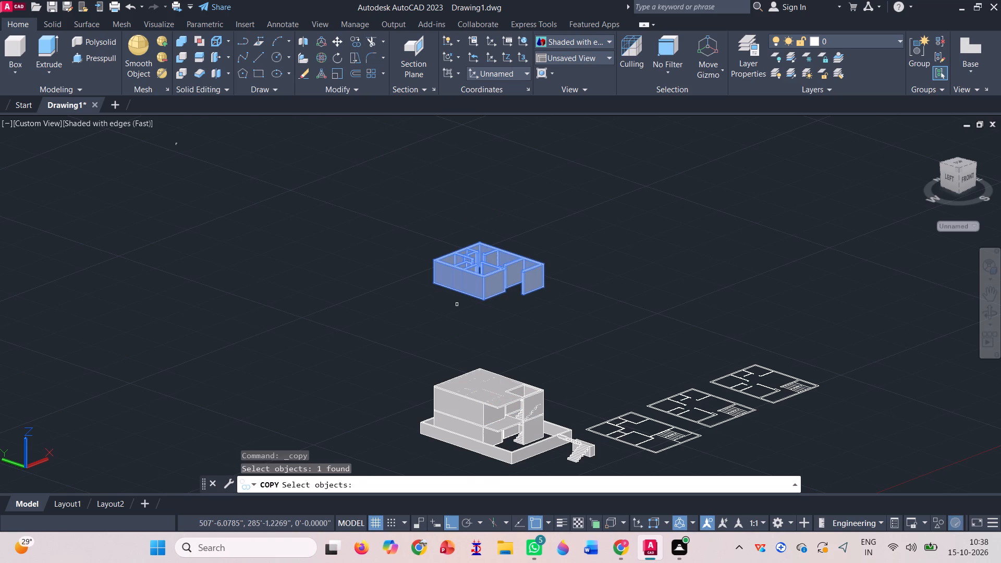
scroll(431, 277, "up", 6)
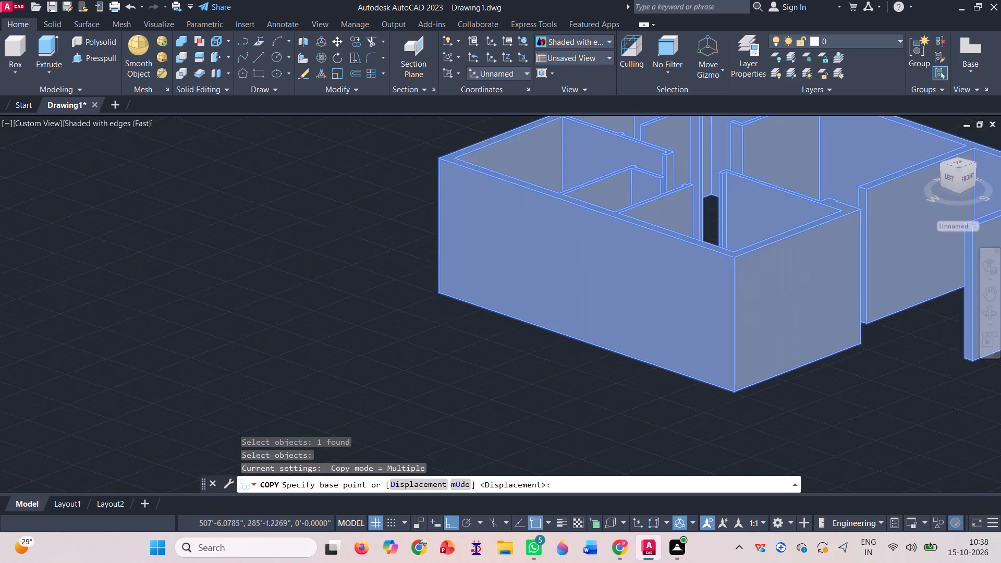
left_click(440, 292)
scroll(457, 232, "down", 4)
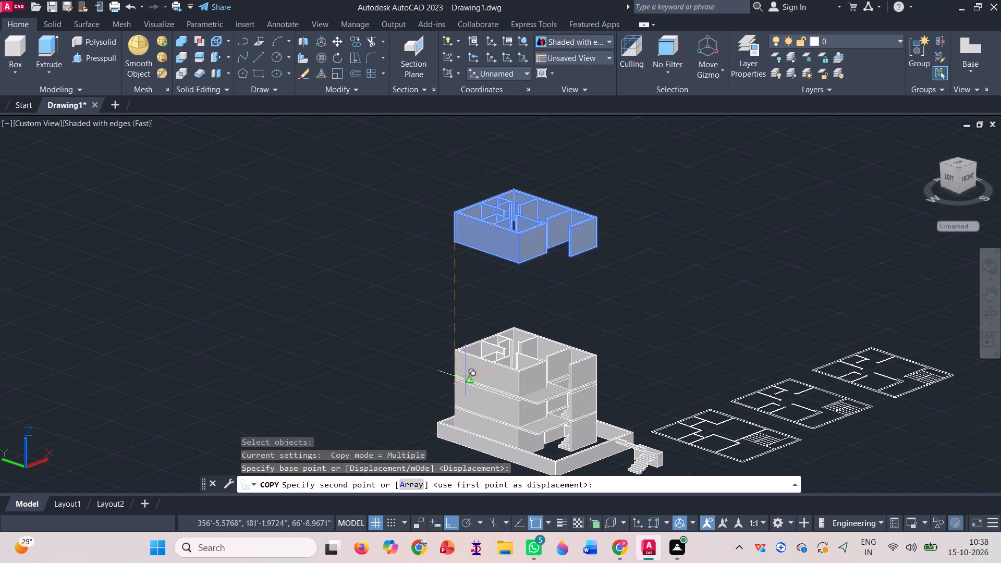
scroll(465, 379, "up", 6)
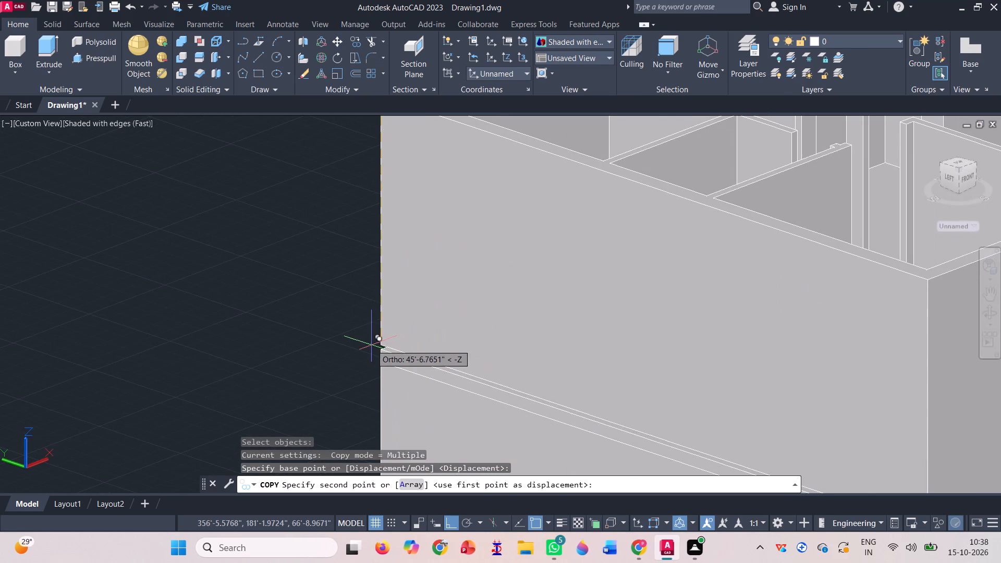
left_click(381, 351)
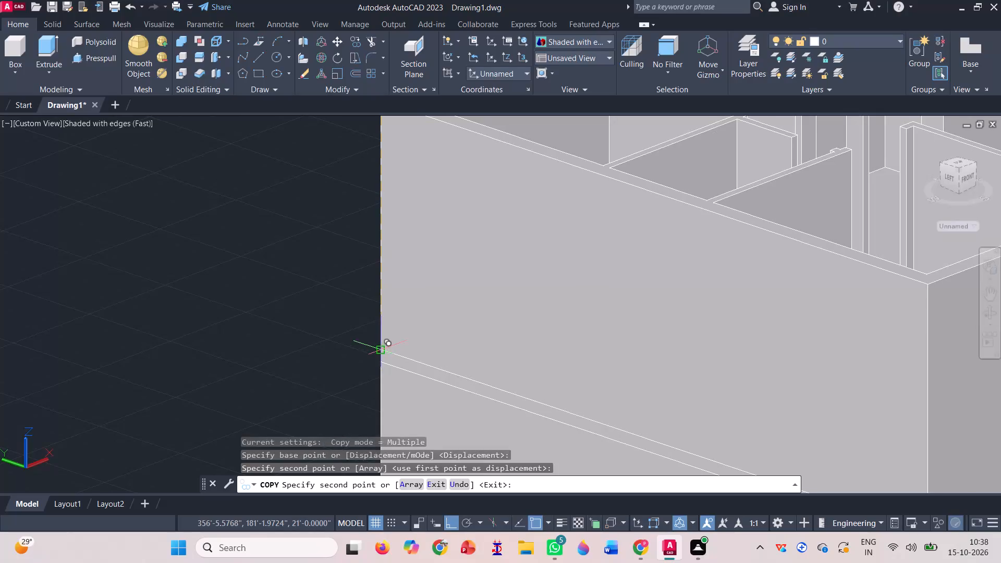
scroll(371, 325, "down", 8)
key("Escape")
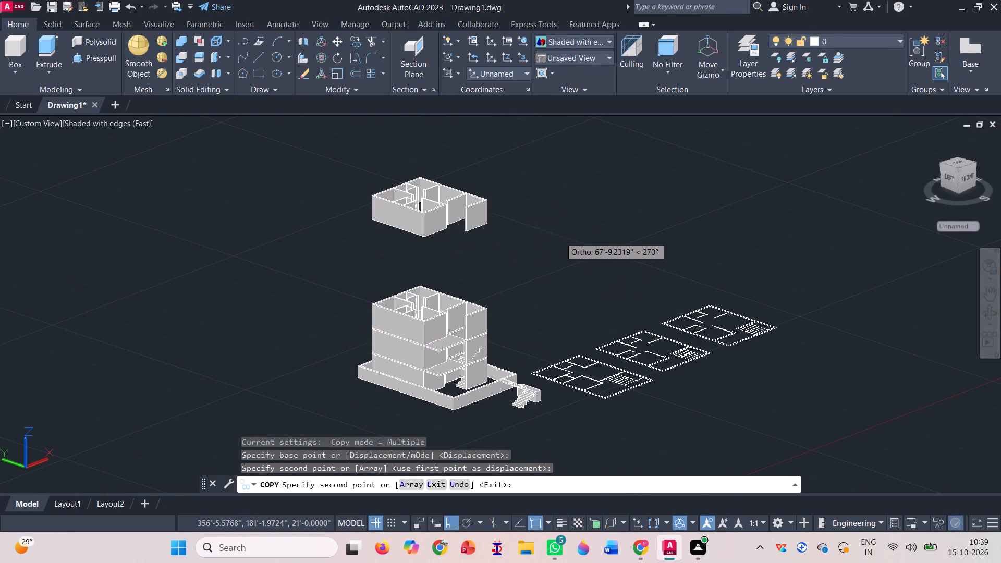
Delete the original storey walls still floating above the house.
left_click(460, 207)
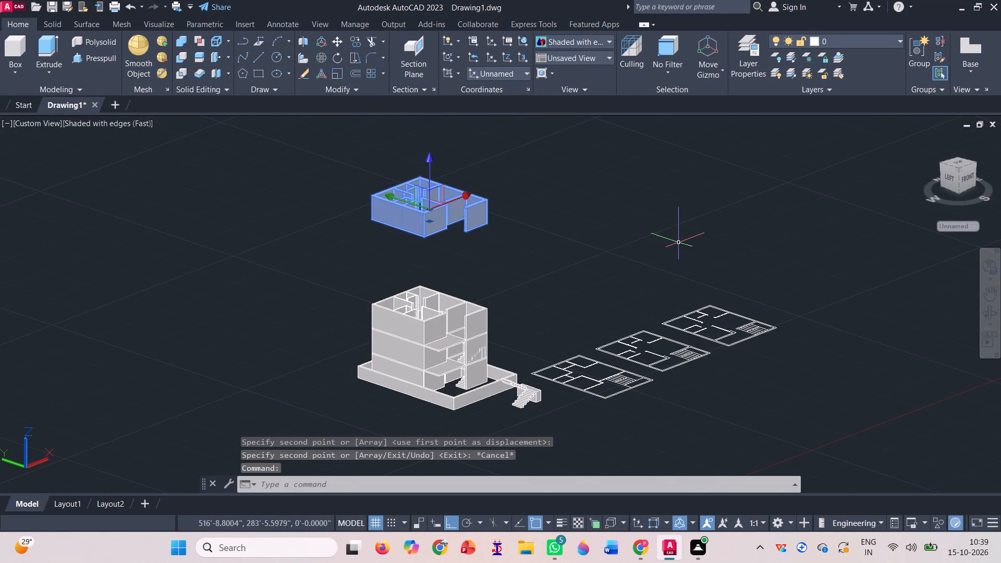
key("Delete")
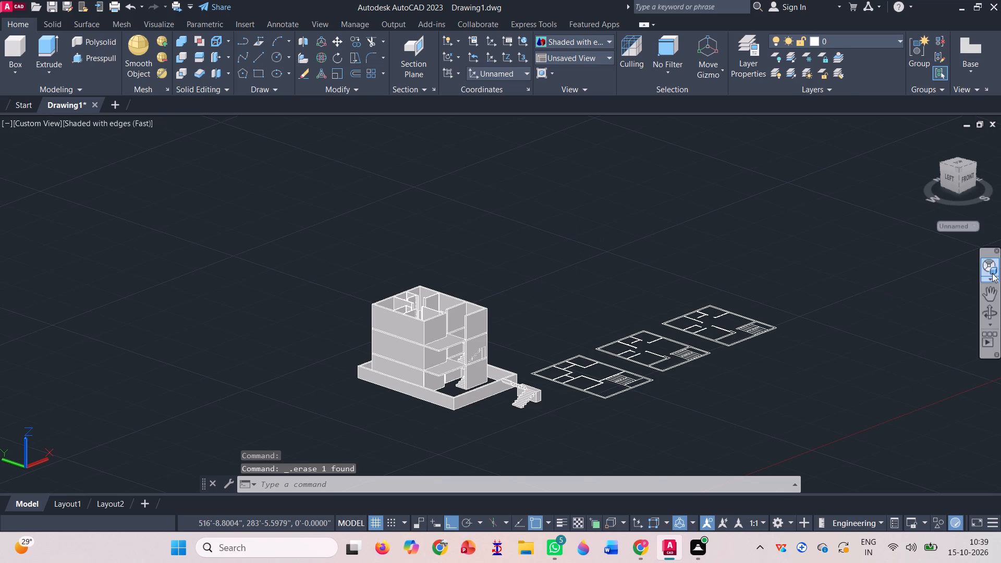
Examine the three-storey house from the stair side, including the slab openings and the stair bay of the top storey.
left_click(991, 309)
left_click_drag(561, 450, 574, 454)
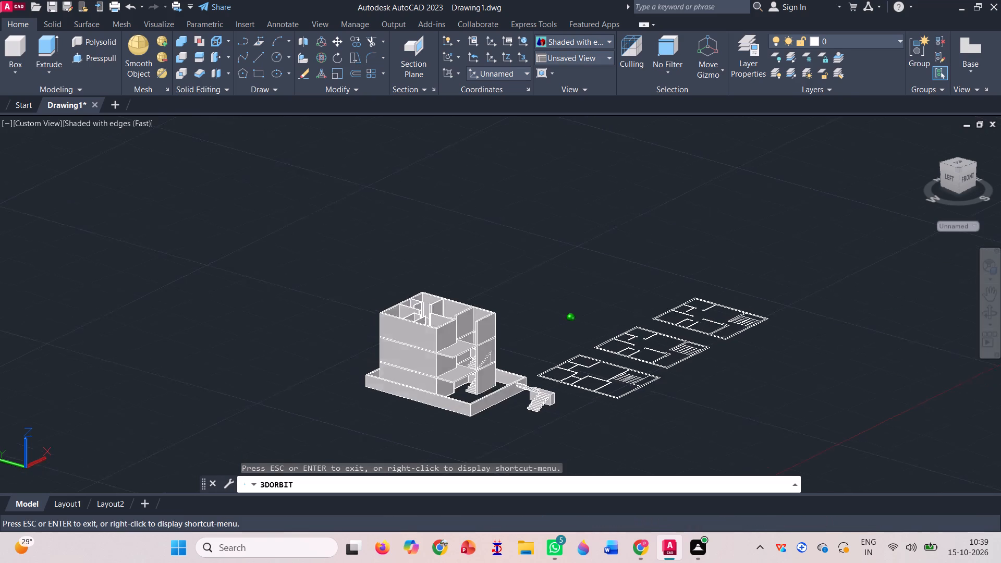
left_click_drag(574, 454, 620, 465)
scroll(571, 439, "up", 3)
scroll(486, 356, "up", 3)
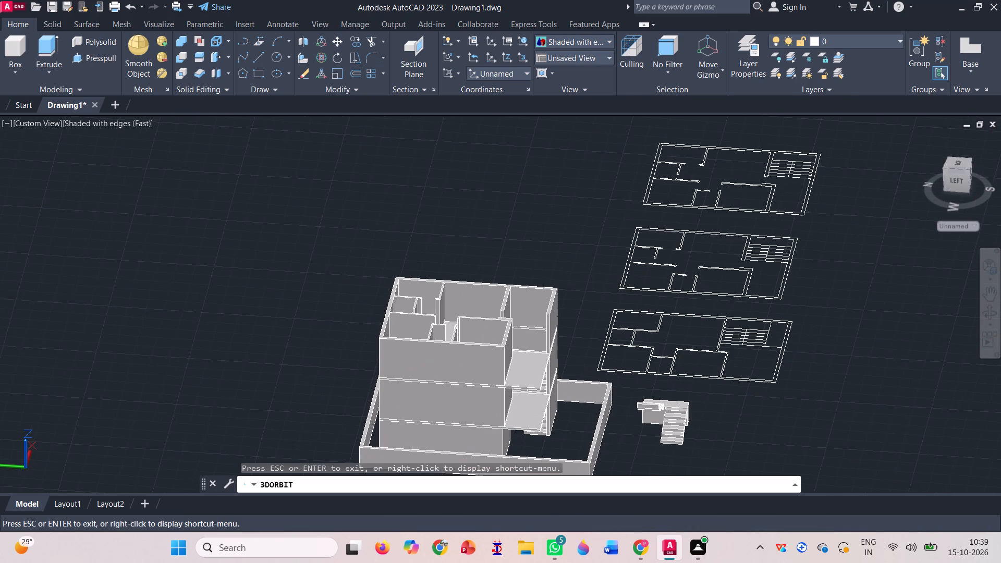
left_click_drag(750, 434, 742, 426)
scroll(556, 413, "up", 1)
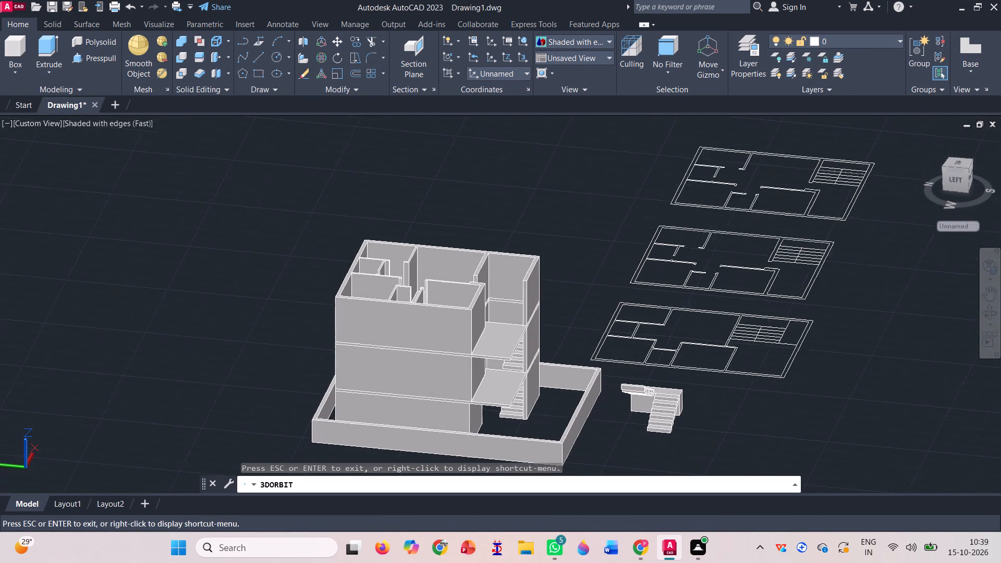
scroll(556, 409, "up", 5)
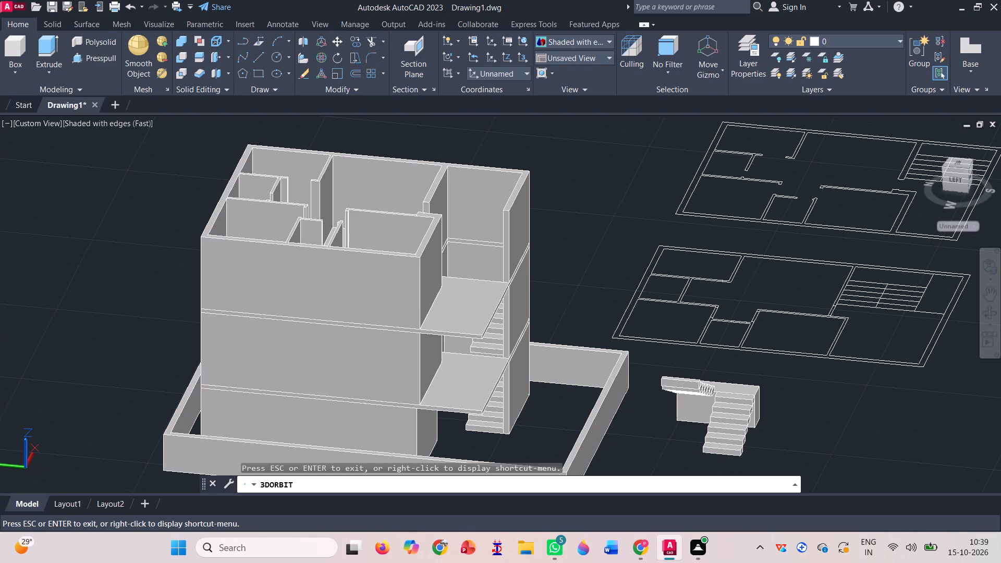
key("Escape")
scroll(480, 241, "up", 4)
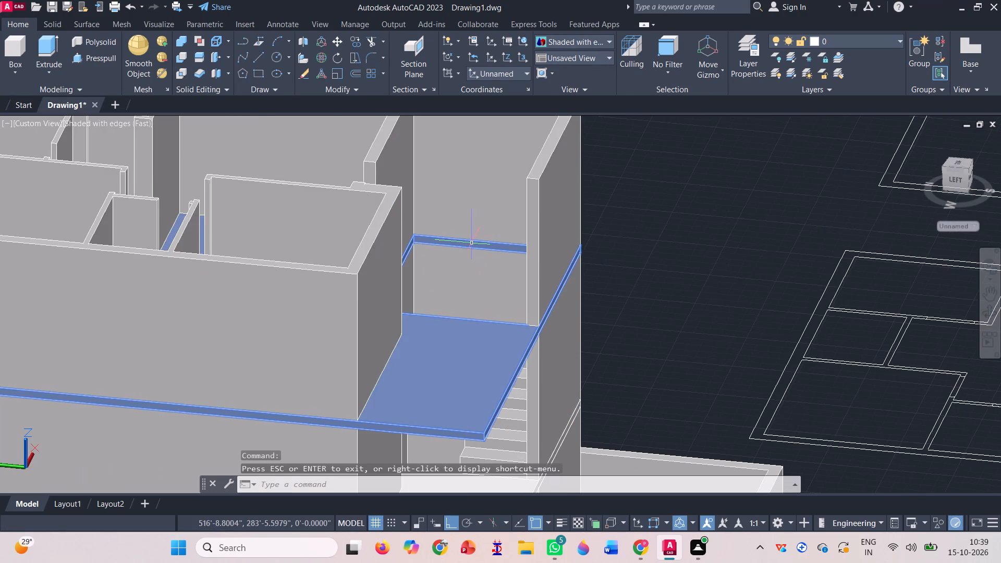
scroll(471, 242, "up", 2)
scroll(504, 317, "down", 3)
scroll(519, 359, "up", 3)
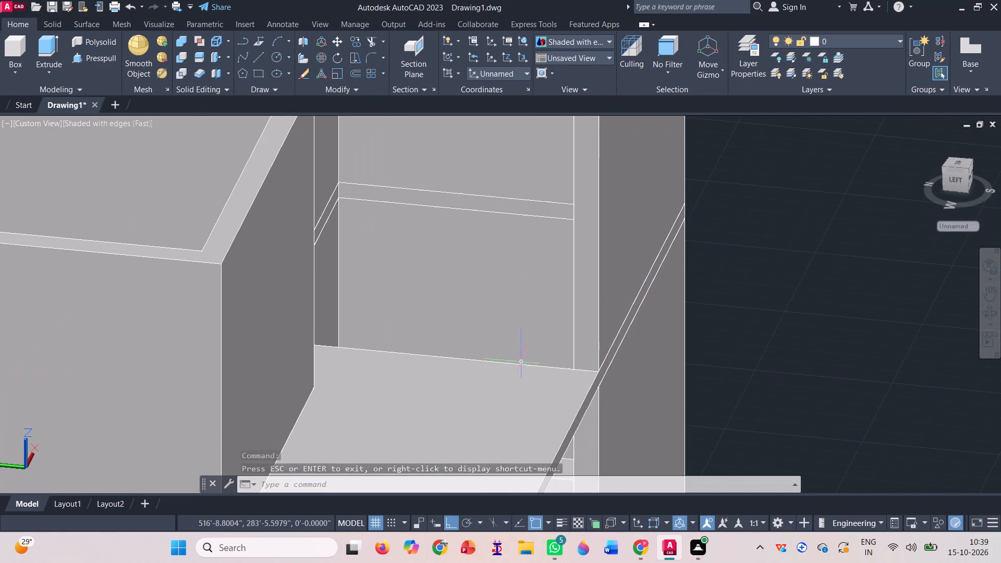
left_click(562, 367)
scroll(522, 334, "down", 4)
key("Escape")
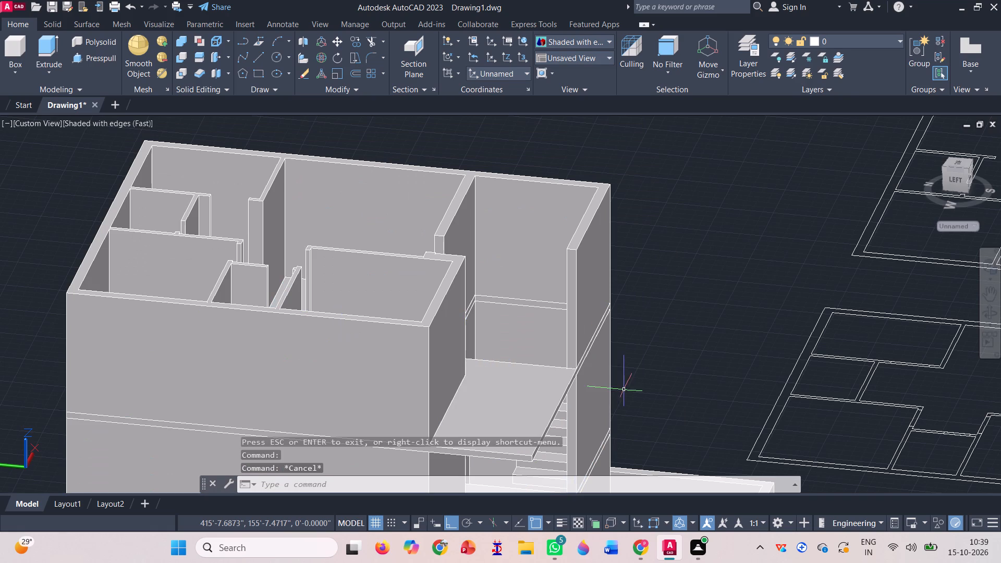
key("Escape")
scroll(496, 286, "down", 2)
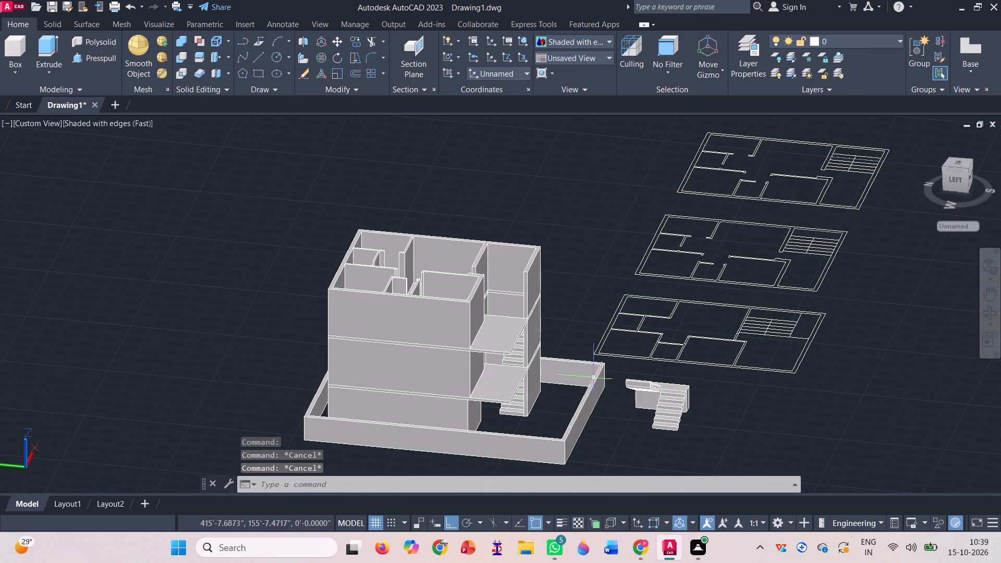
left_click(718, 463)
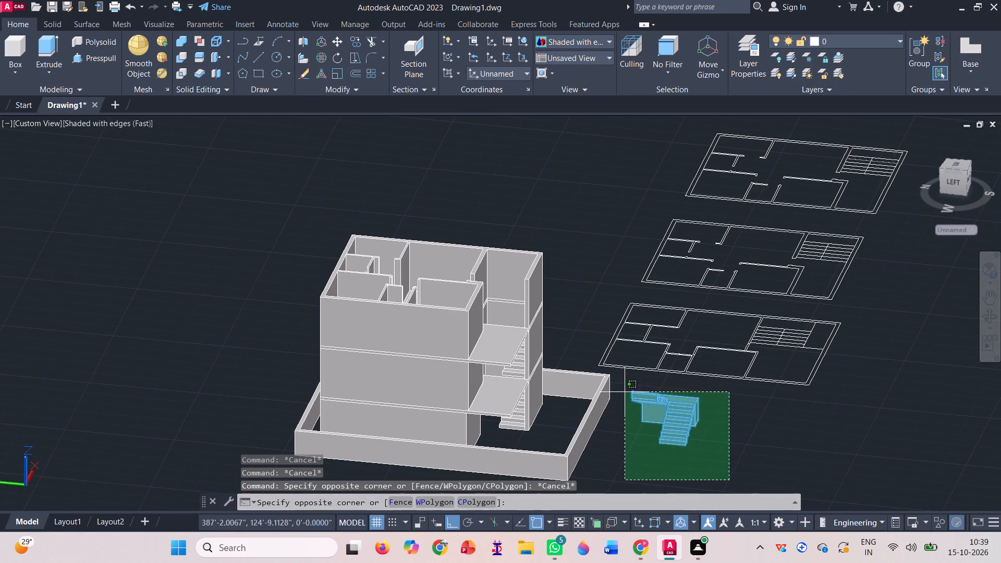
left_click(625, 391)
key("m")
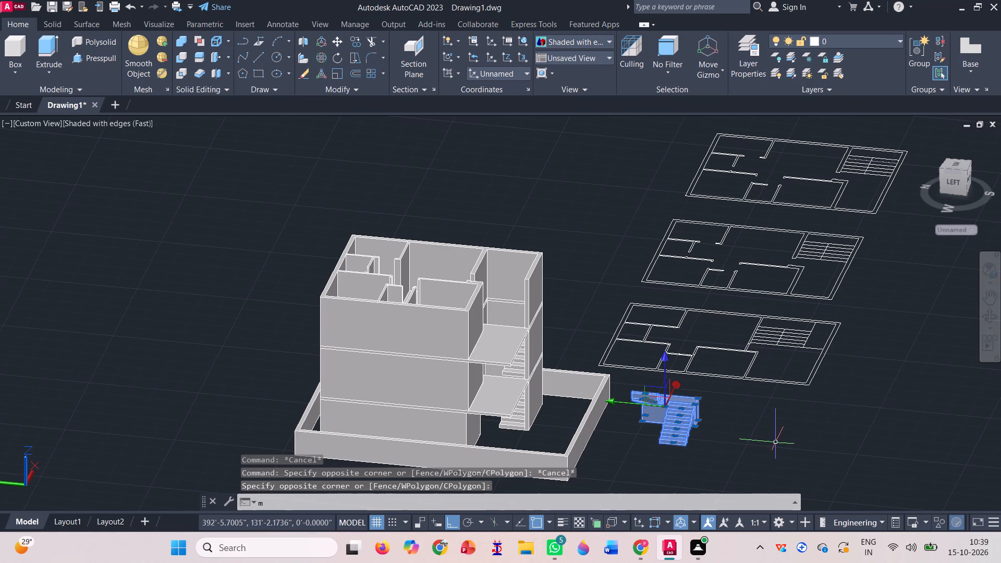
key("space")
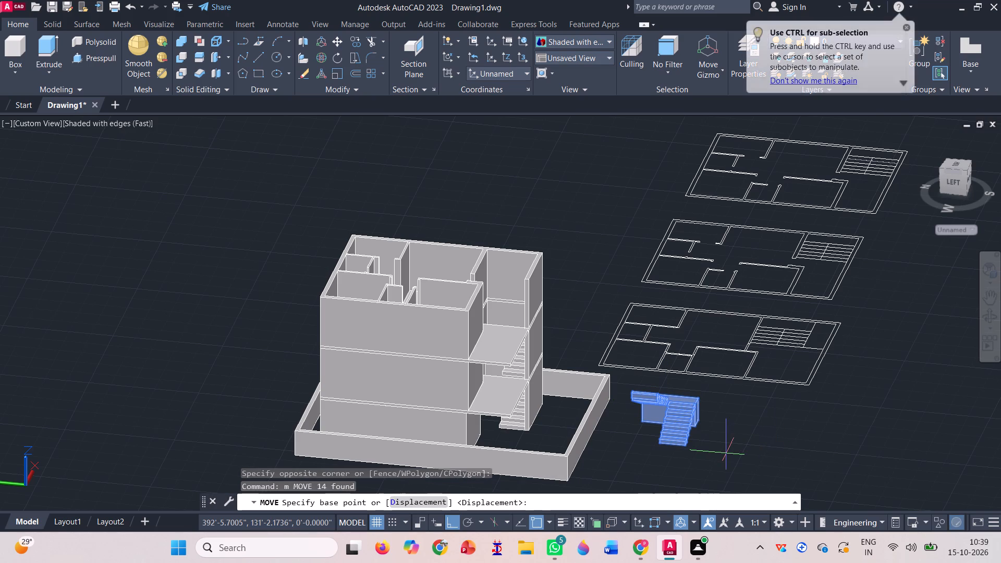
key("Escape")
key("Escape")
Copy the separate staircase by its bottom step's outer lower corner onto the top storey's slab edge at the stair-bay wall corner, with Ortho off.
key("c")
key("o")
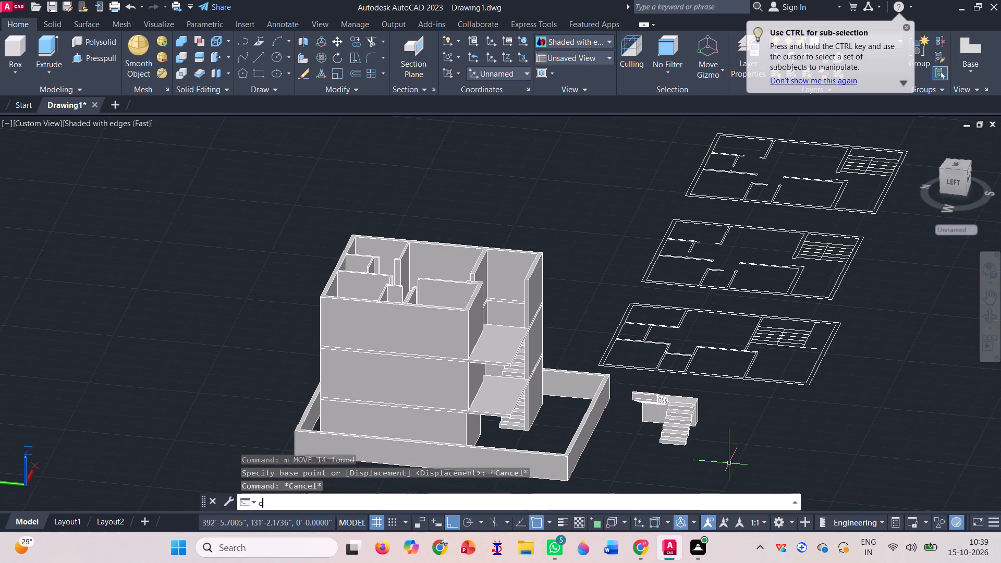
key("space")
left_click(714, 464)
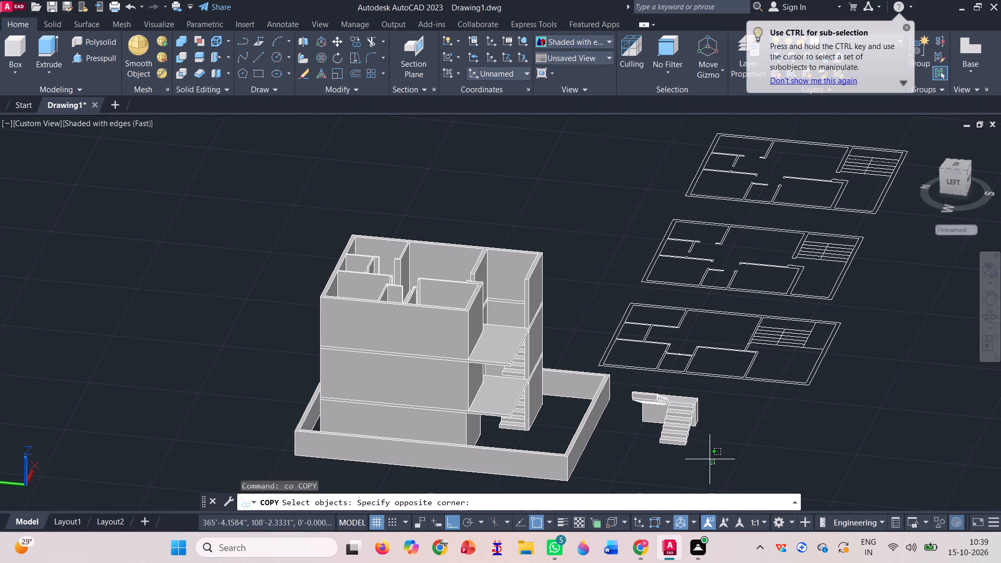
left_click(622, 382)
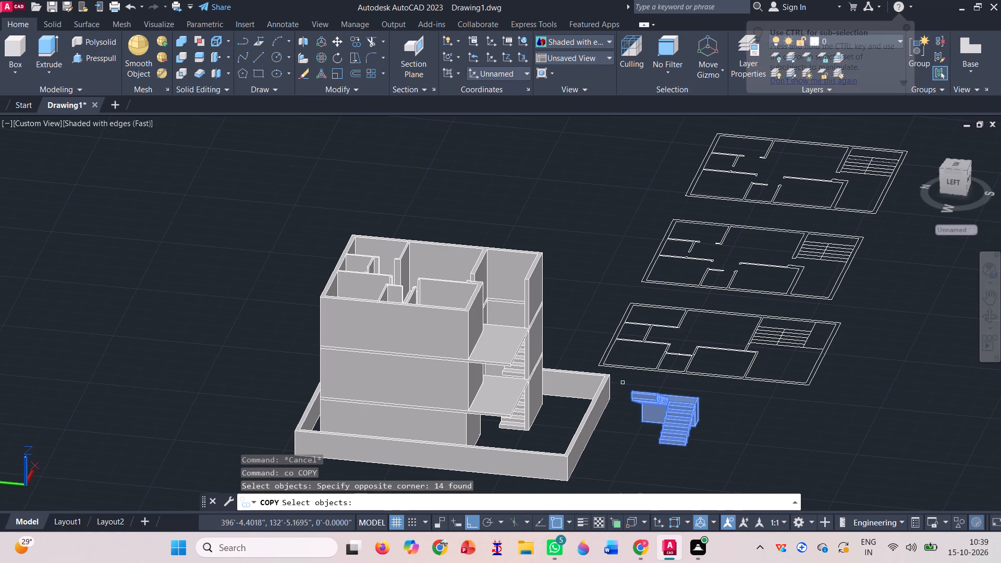
key("space")
scroll(691, 445, "up", 7)
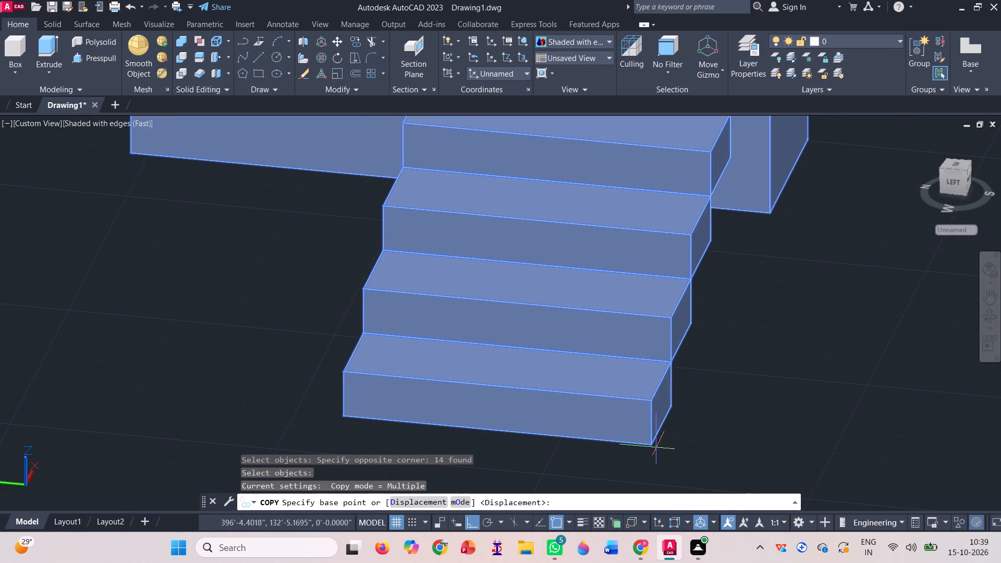
left_click(654, 442)
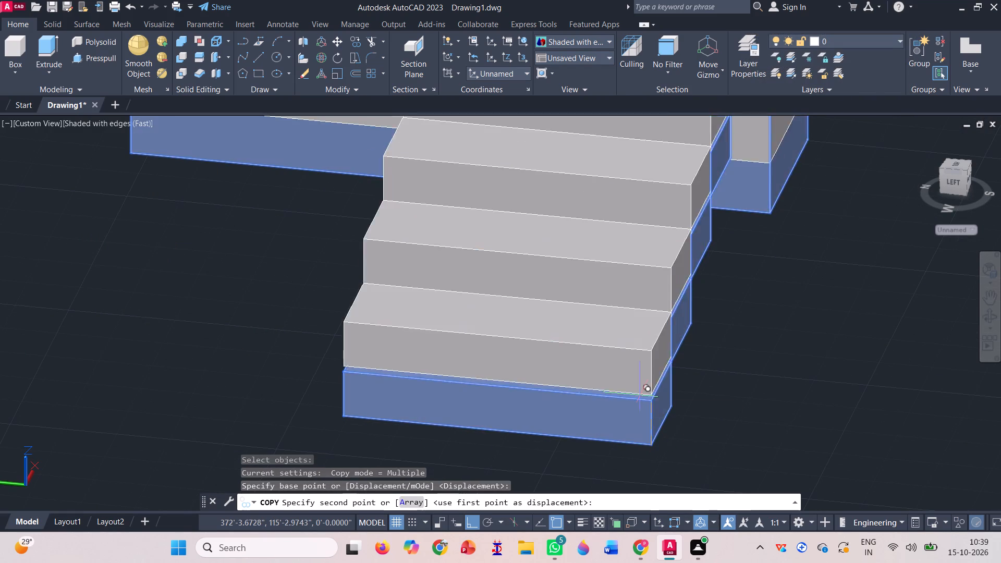
scroll(652, 344, "down", 6)
scroll(529, 309, "down", 2)
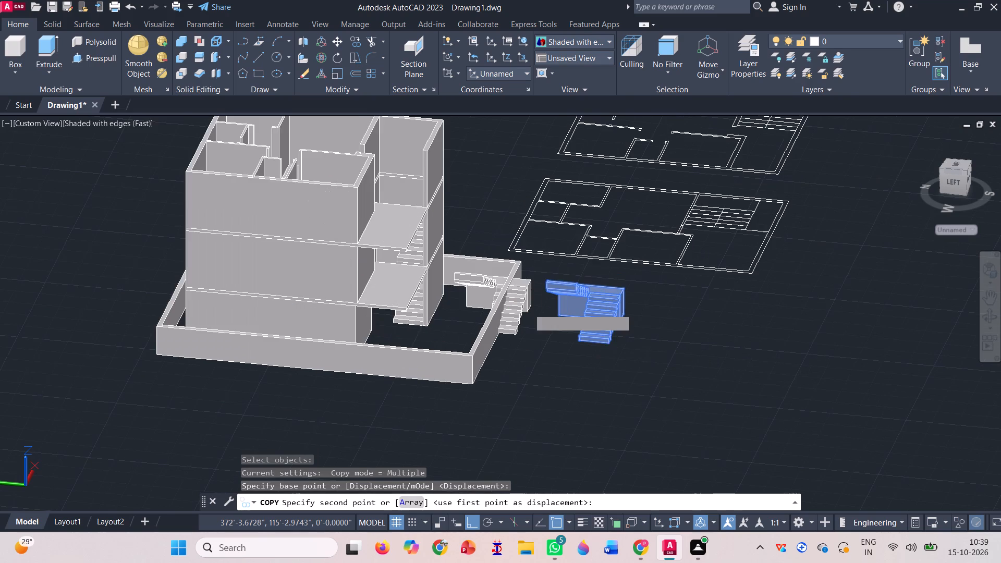
key("F8")
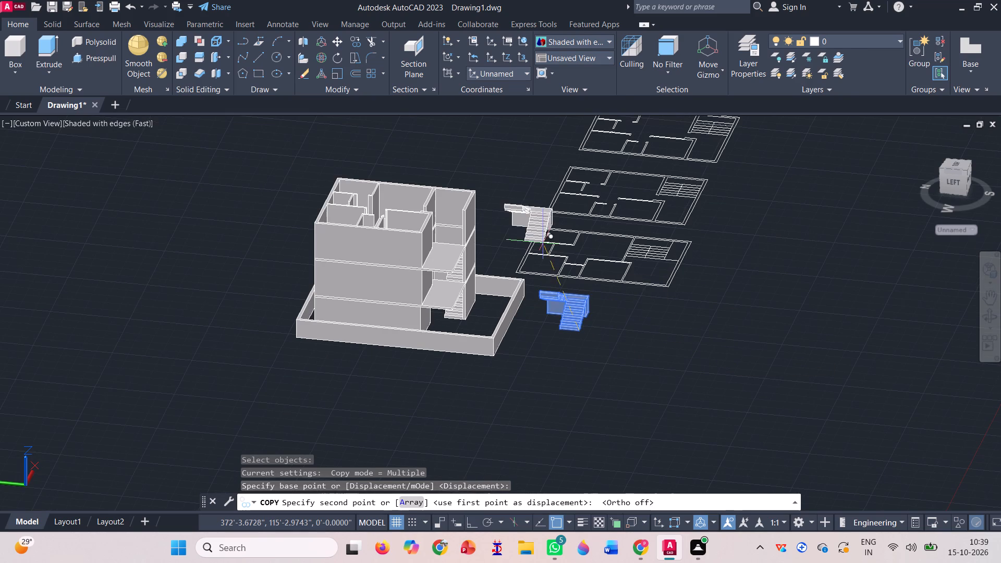
scroll(485, 217, "up", 4)
scroll(343, 352, "up", 3)
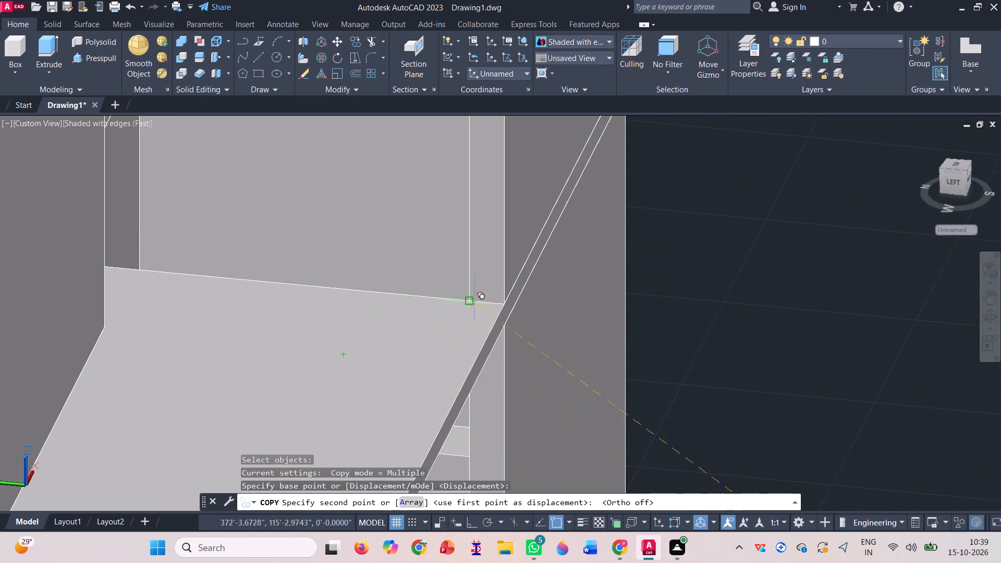
scroll(482, 285, "down", 3)
scroll(482, 294, "up", 4)
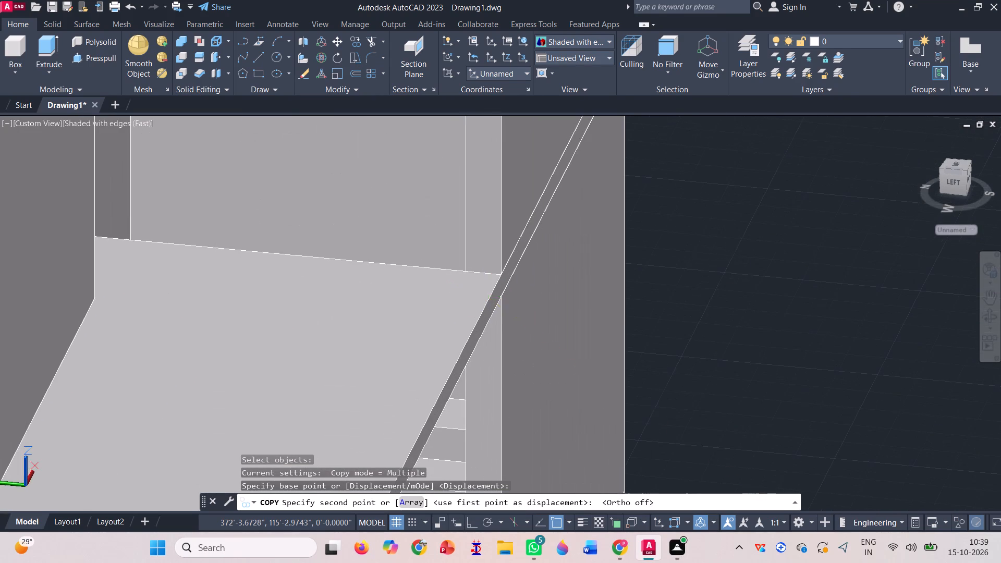
scroll(461, 256, "up", 3)
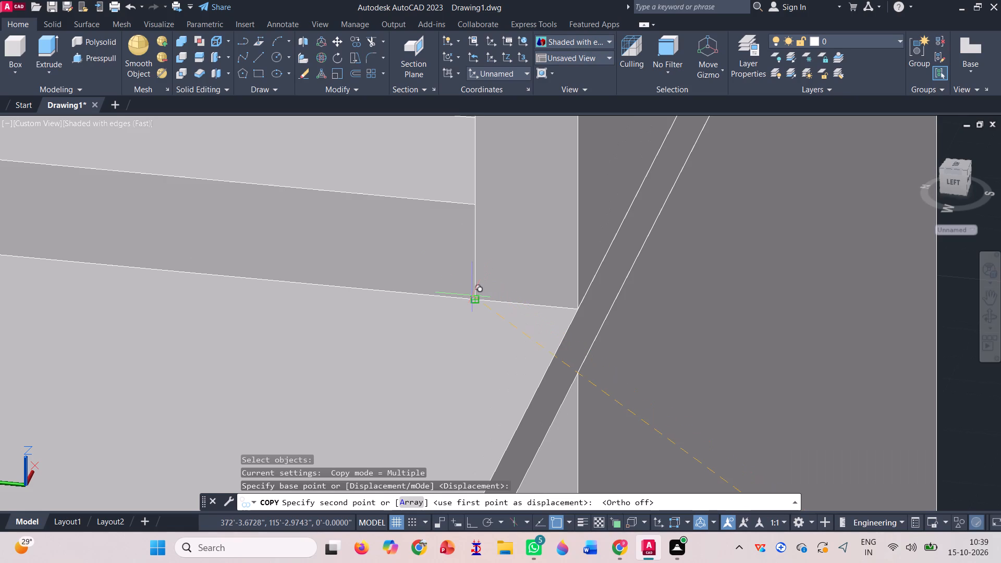
left_click(473, 297)
scroll(466, 264, "down", 8)
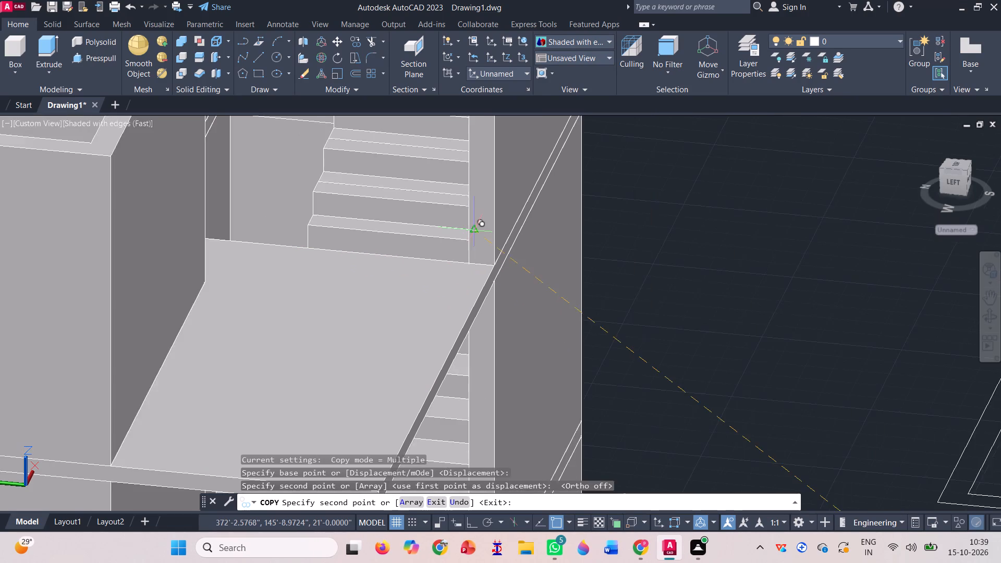
scroll(472, 226, "down", 4)
scroll(591, 310, "up", 1)
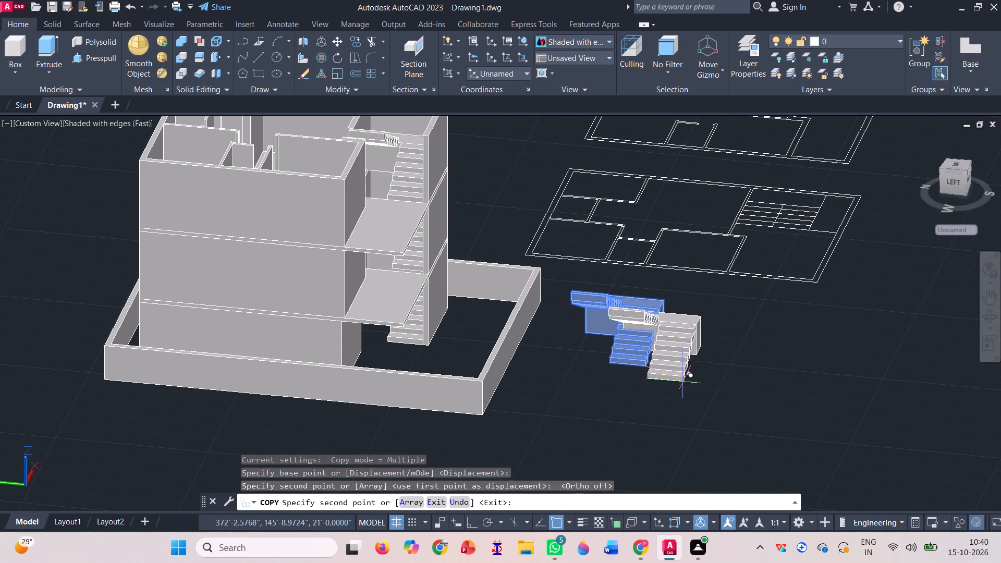
key("Escape")
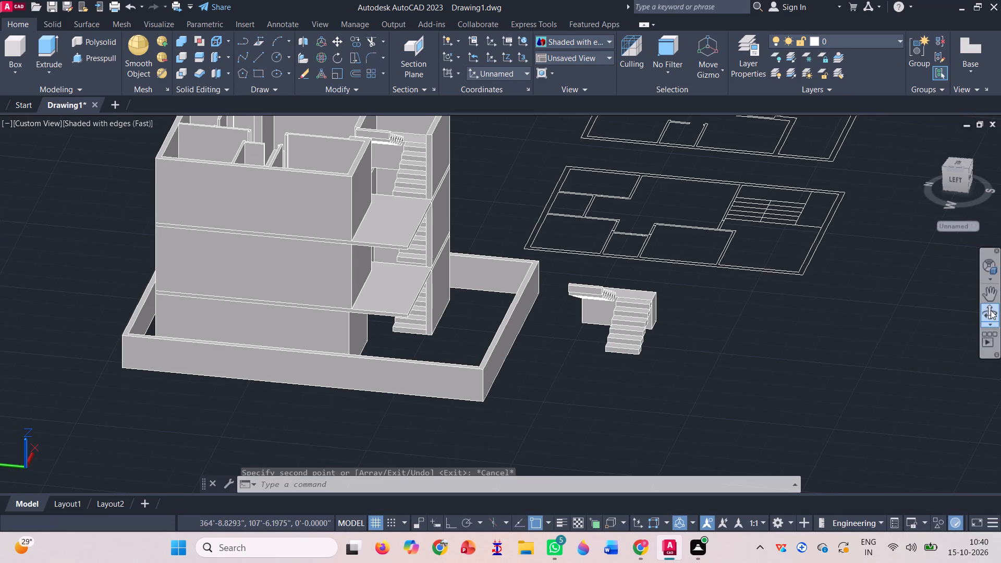
Delete the highest step of the upper flight on the top storey's staircase.
left_click(991, 309)
left_click_drag(568, 410, 553, 357)
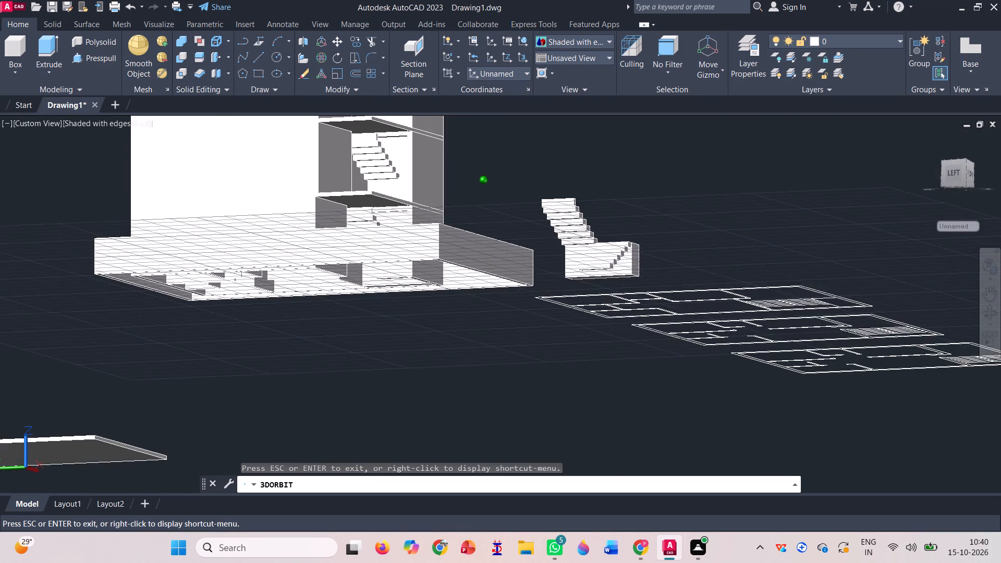
left_click_drag(553, 357, 518, 464)
left_click_drag(552, 260, 545, 268)
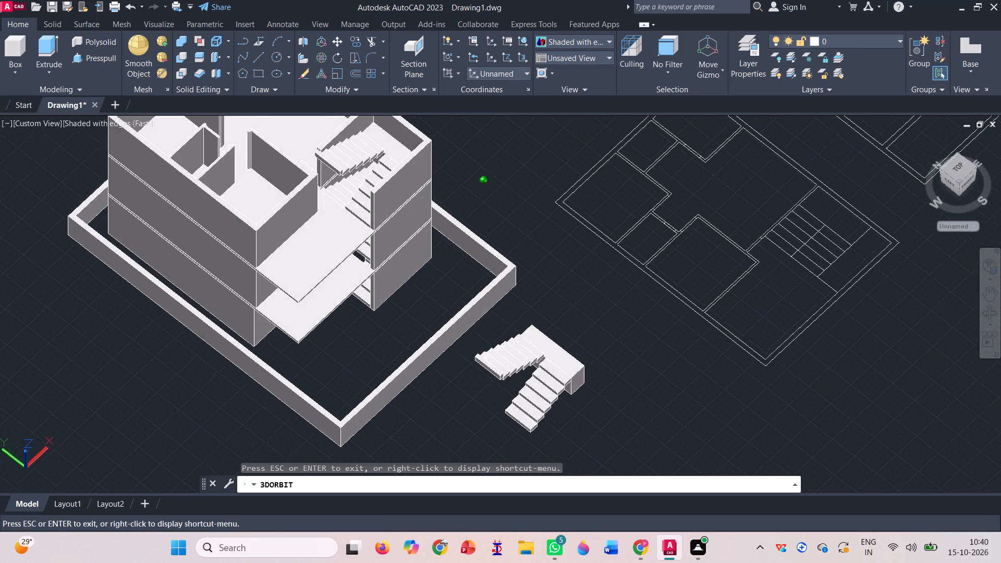
left_click_drag(545, 268, 522, 279)
scroll(411, 249, "down", 3)
scroll(350, 146, "up", 4)
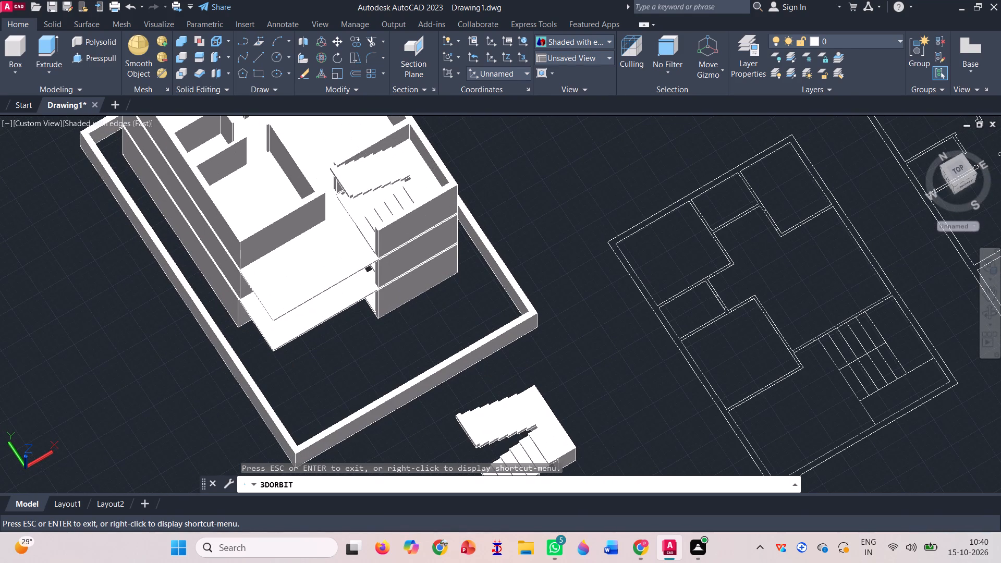
left_click_drag(453, 321, 456, 268)
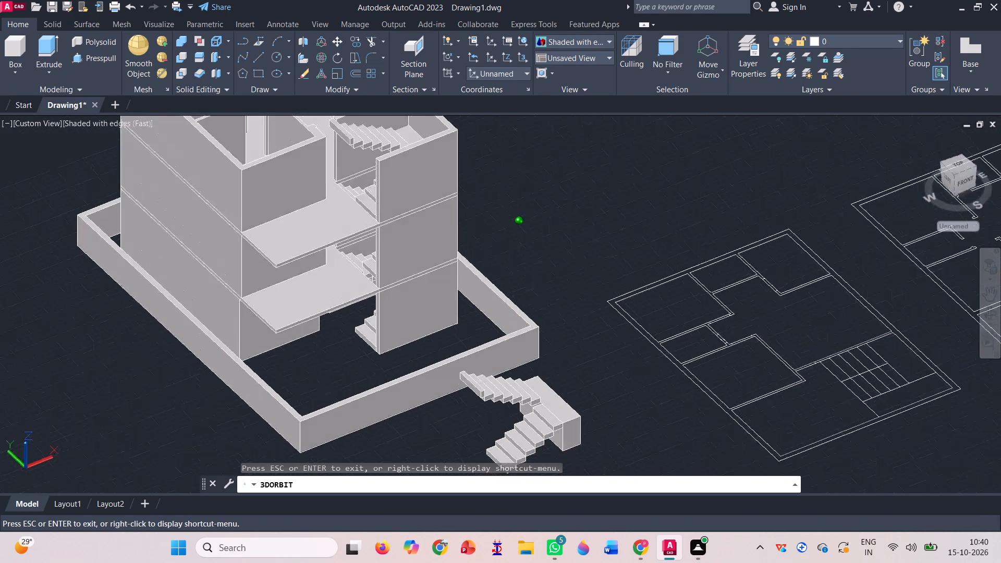
left_click_drag(456, 268, 457, 265)
scroll(340, 352, "down", 3)
scroll(331, 162, "up", 7)
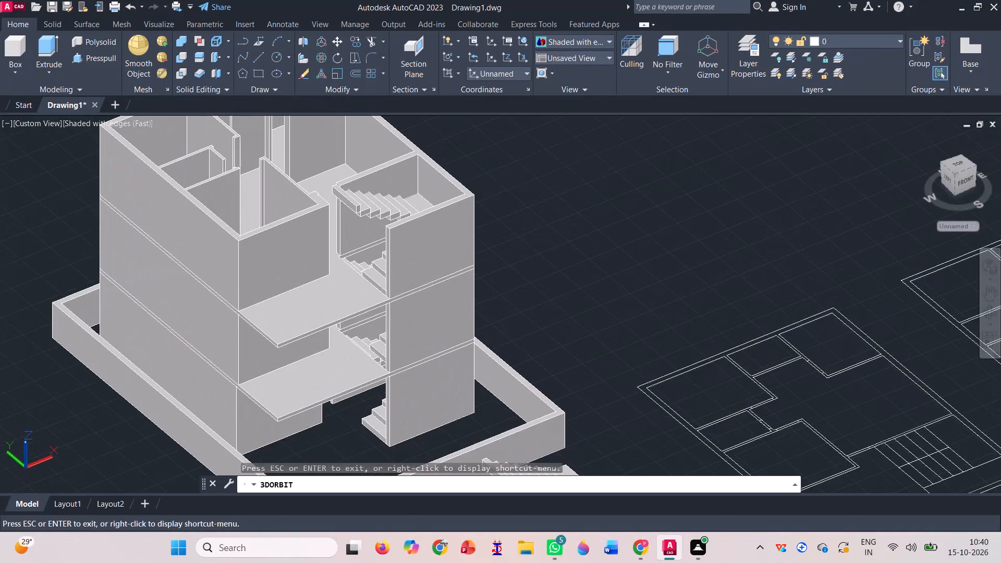
scroll(363, 187, "up", 3)
key("Escape")
scroll(362, 216, "up", 3)
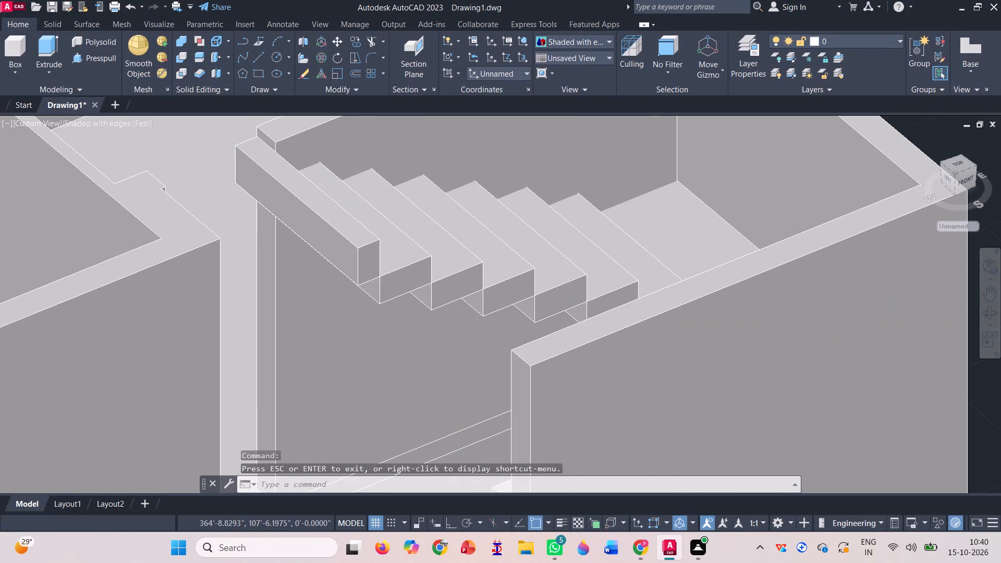
left_click(364, 255)
key("Delete")
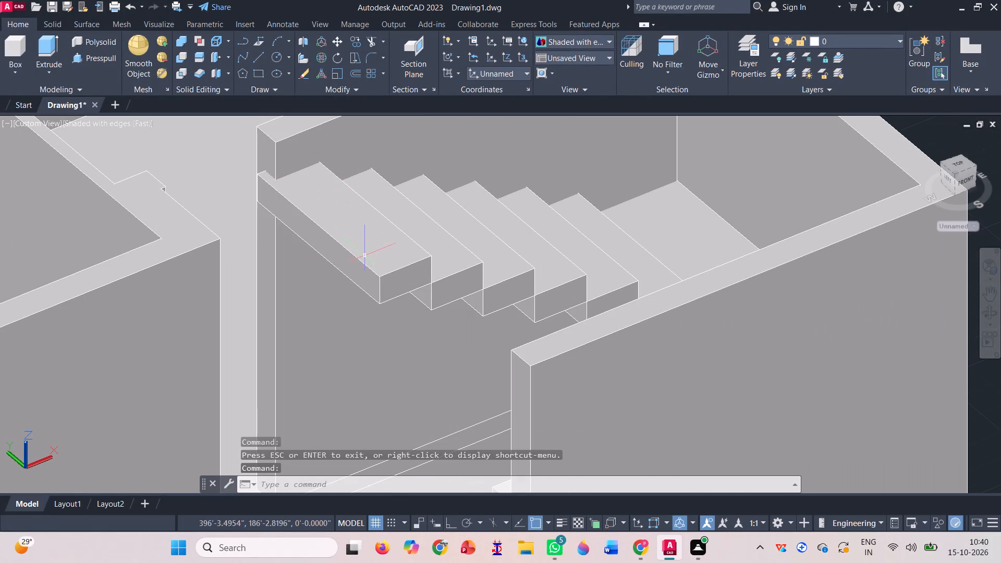
scroll(360, 237, "down", 2)
scroll(332, 213, "up", 5)
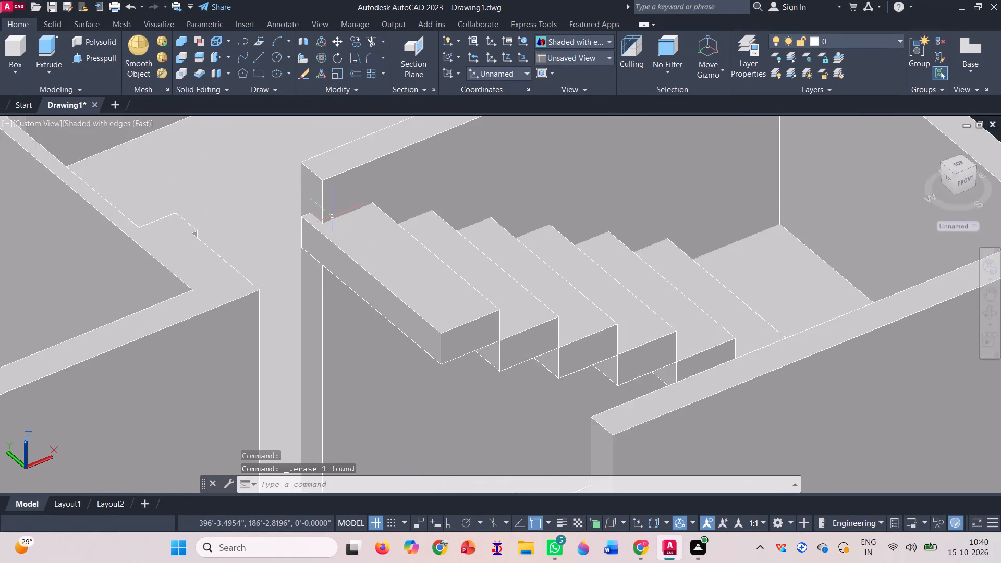
Copy the slab beneath the top storey by its lower outer corner onto the top corner of the top storey's walls as the roof slab.
scroll(332, 215, "down", 4)
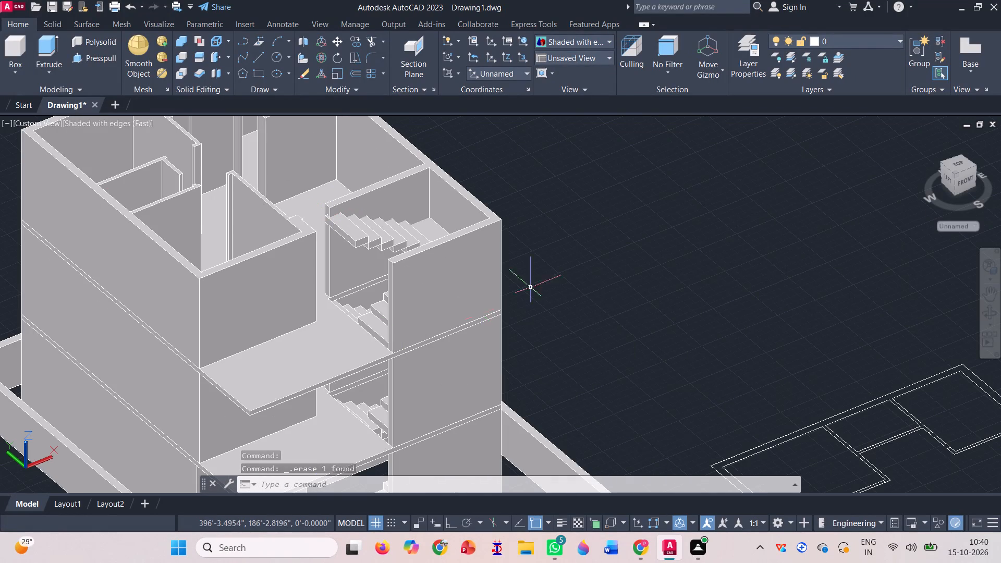
scroll(473, 202, "down", 3)
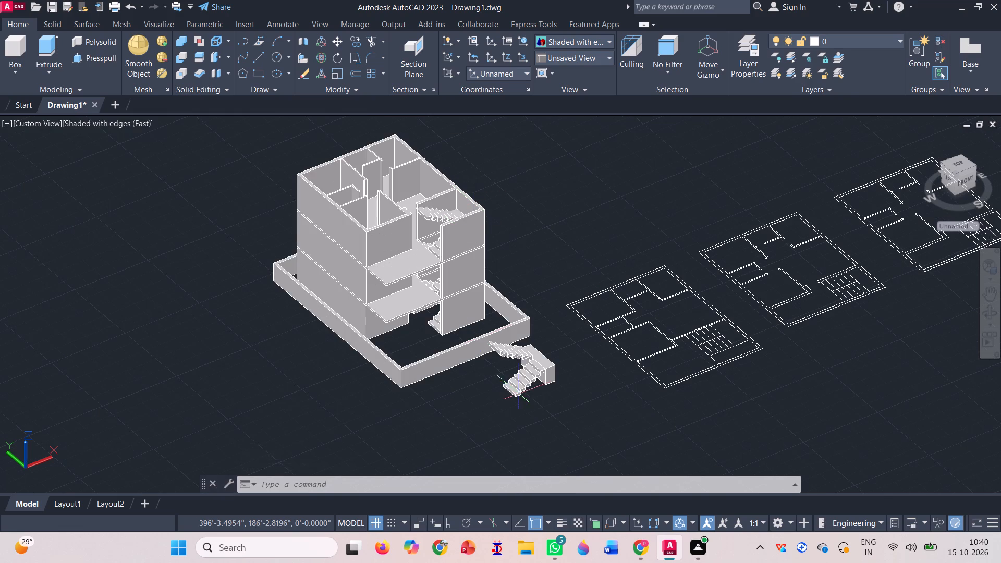
scroll(522, 383, "up", 2)
key("Escape")
scroll(450, 414, "down", 3)
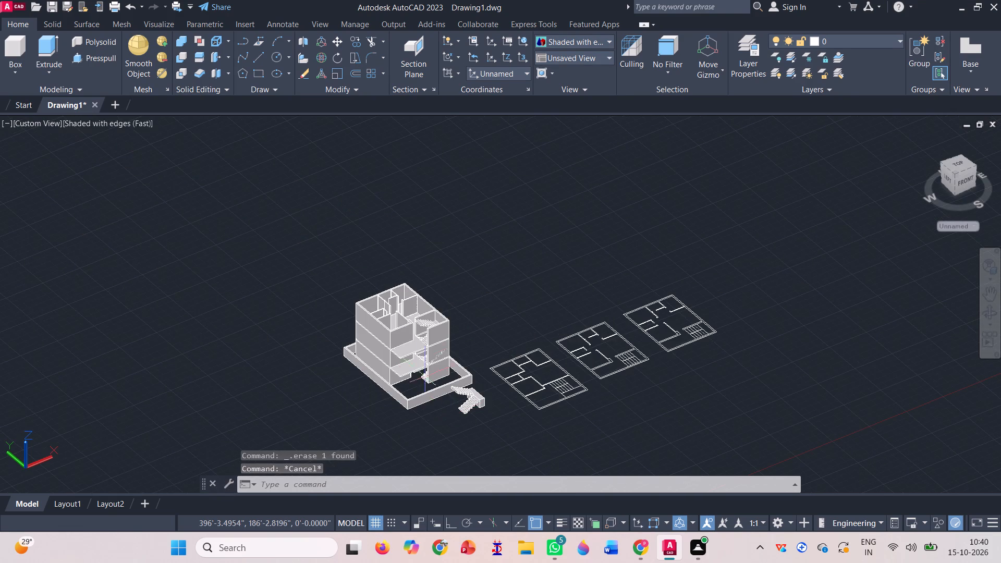
scroll(398, 326, "up", 2)
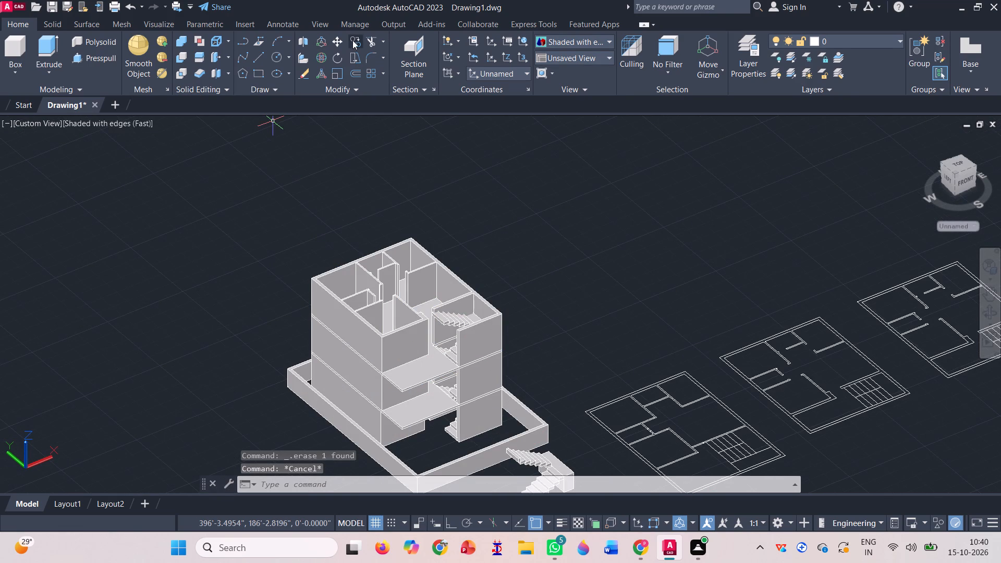
left_click(355, 41)
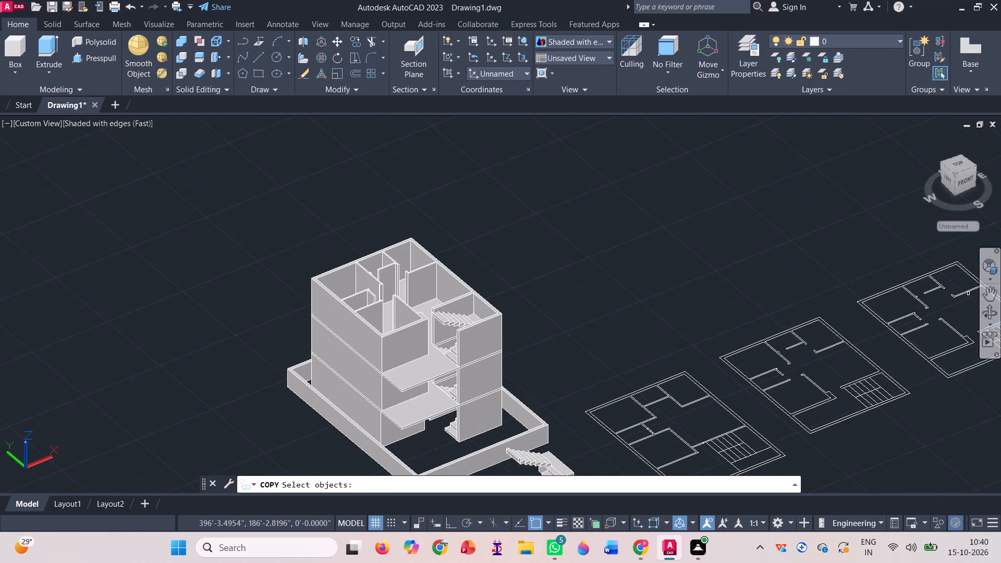
left_click(994, 309)
left_click_drag(637, 331, 724, 336)
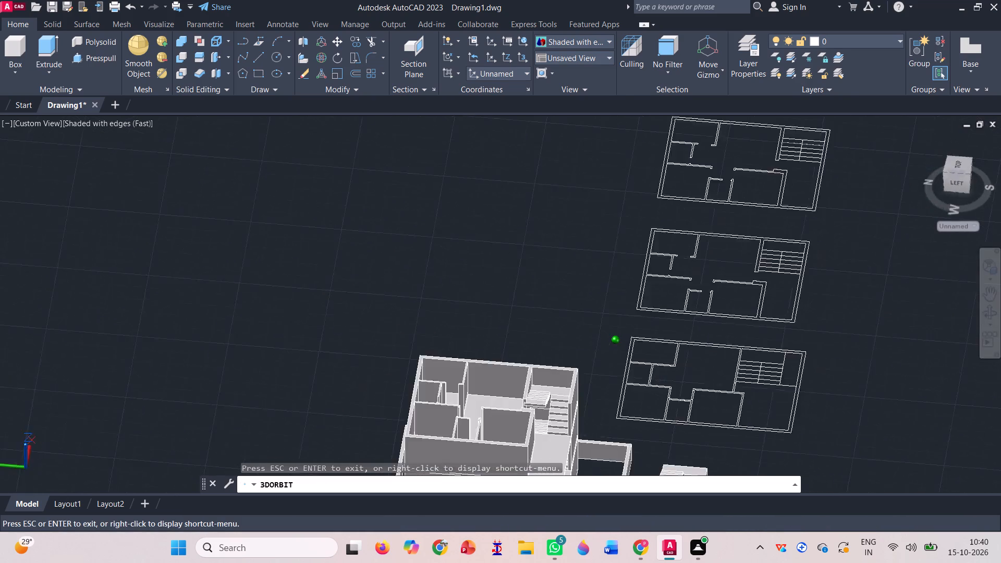
left_click_drag(724, 336, 792, 274)
left_click_drag(454, 187, 470, 217)
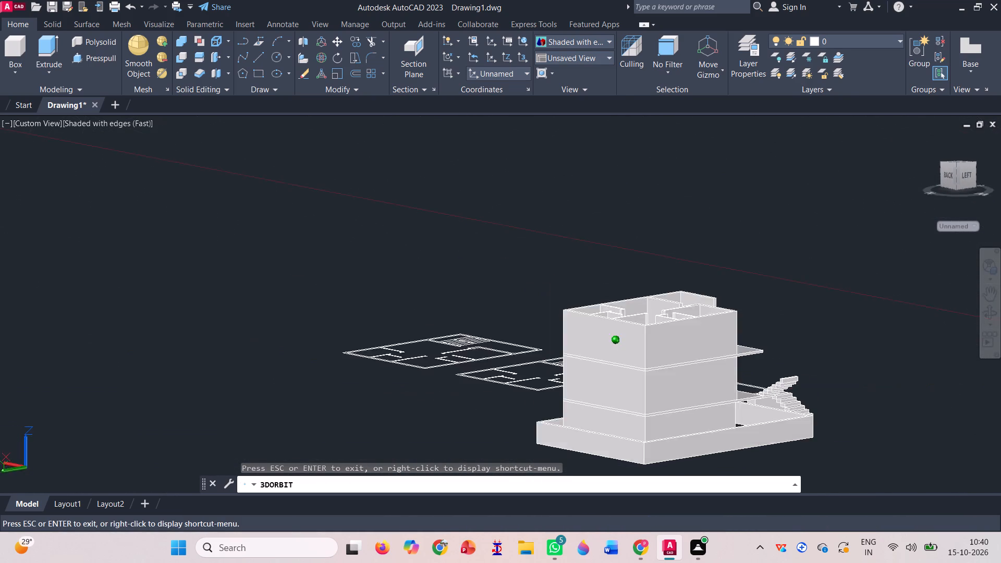
left_click_drag(470, 217, 482, 239)
scroll(525, 206, "down", 4)
scroll(662, 437, "up", 7)
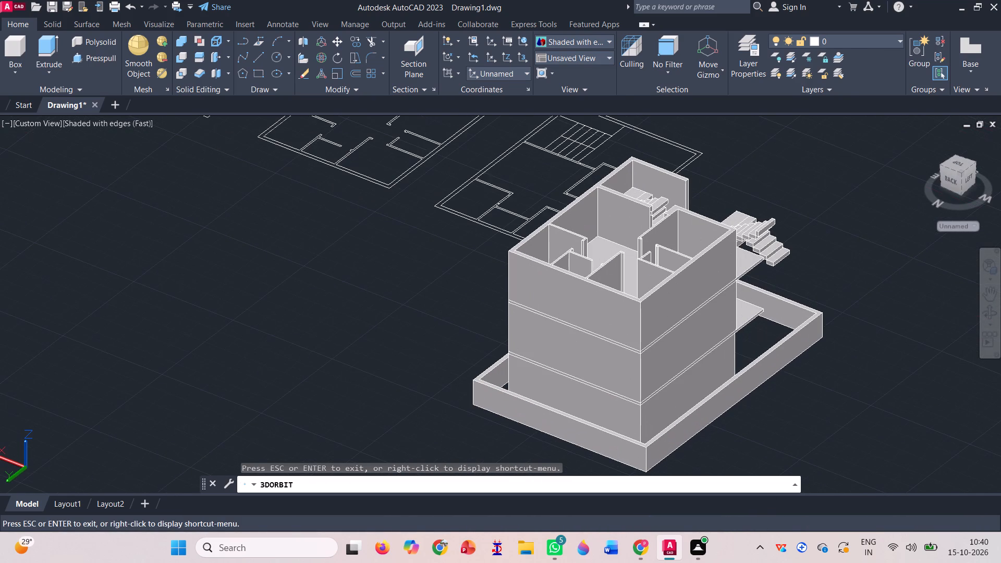
key("Escape")
scroll(632, 336, "up", 3)
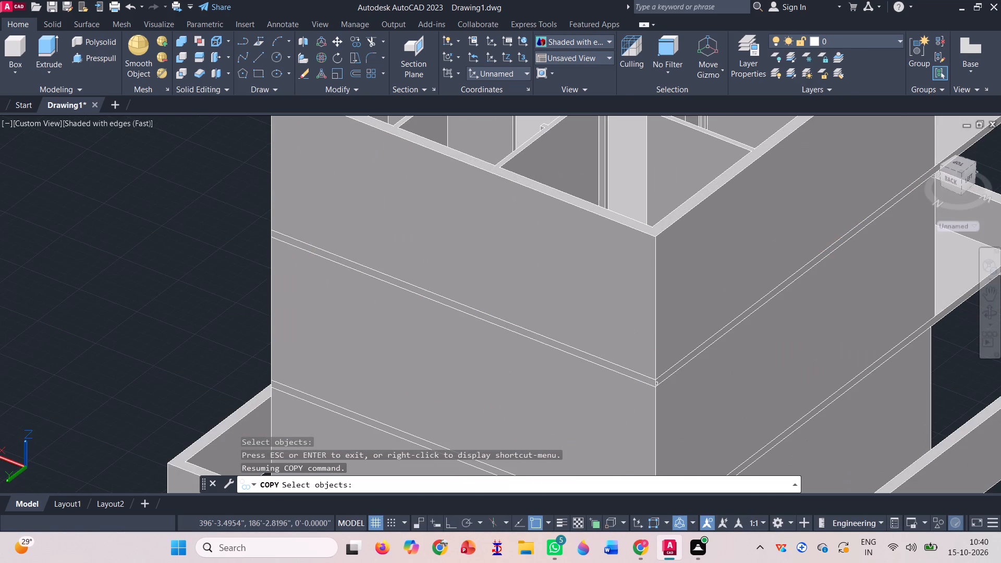
left_click(658, 385)
key("space")
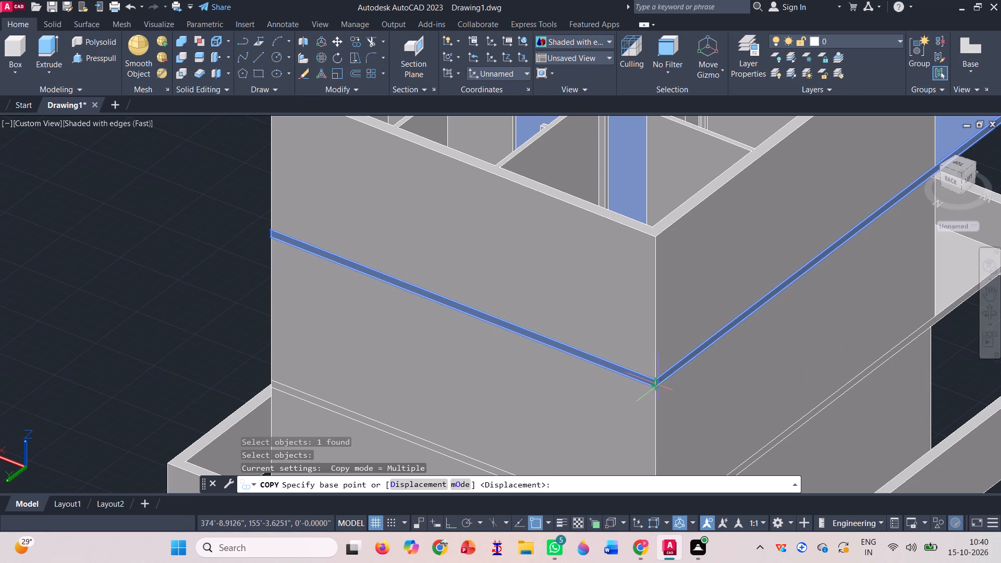
scroll(656, 384, "up", 3)
left_click(654, 393)
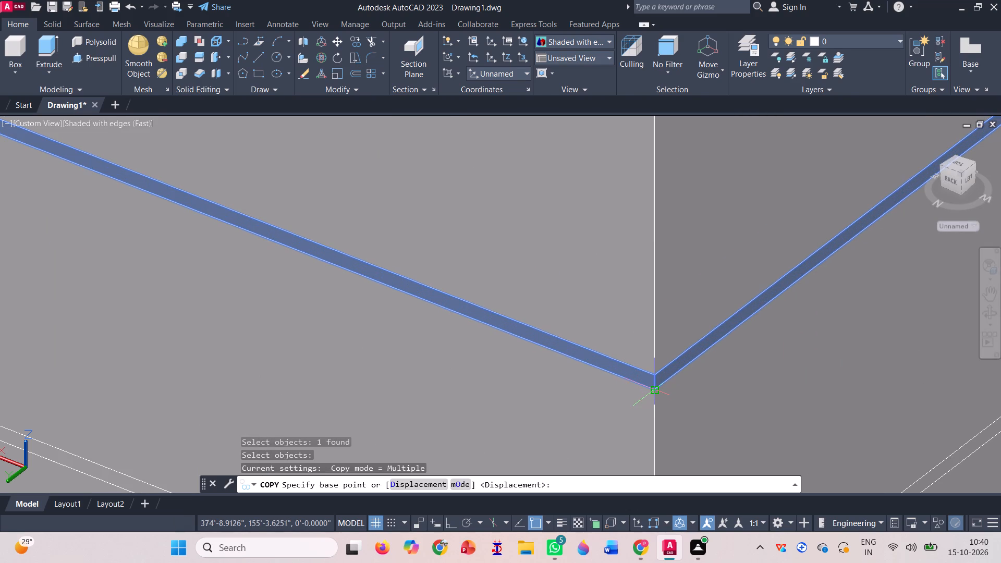
scroll(641, 378, "down", 3)
scroll(657, 309, "up", 3)
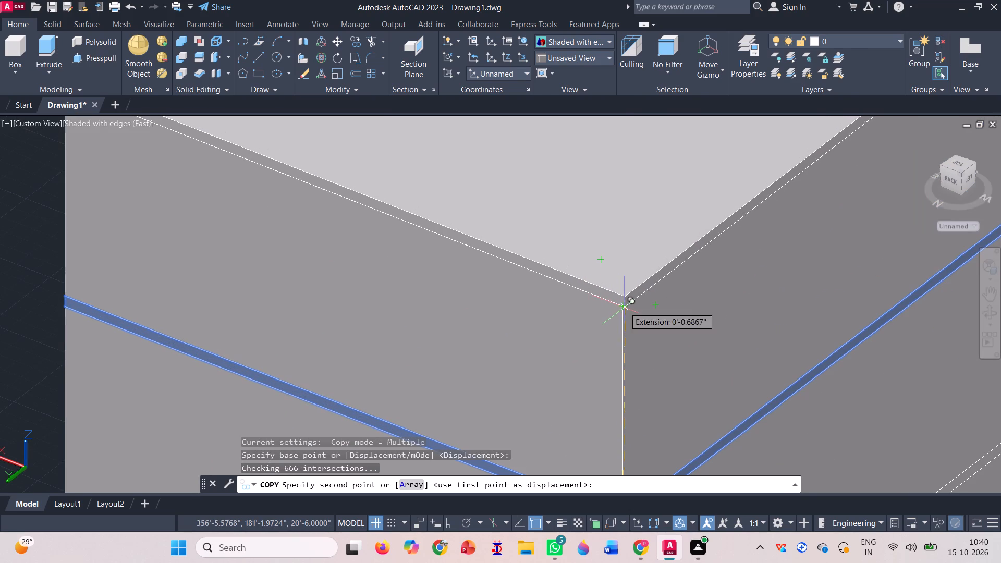
scroll(624, 306, "up", 2)
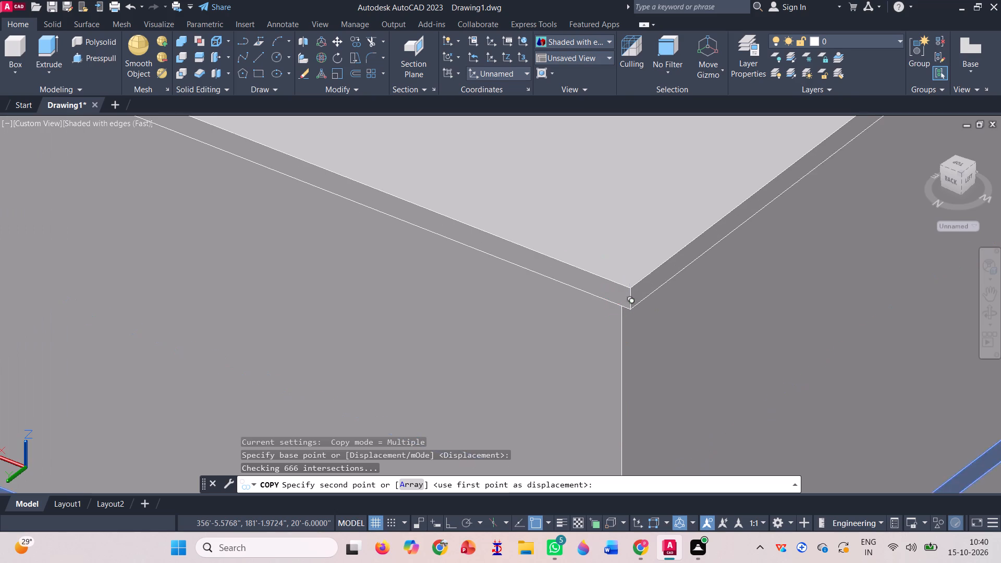
scroll(622, 305, "up", 1)
left_click(618, 301)
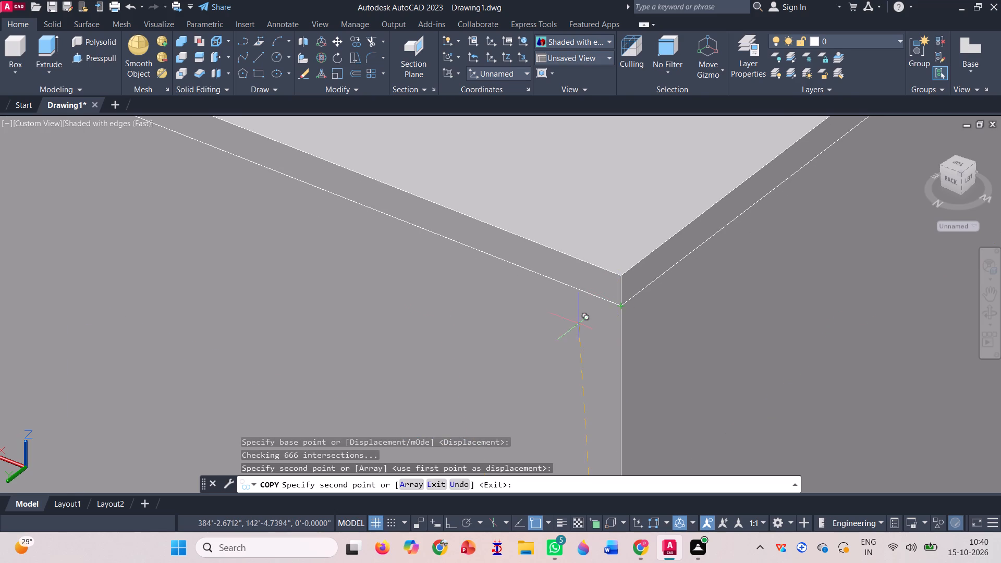
scroll(436, 317, "down", 6)
key("space")
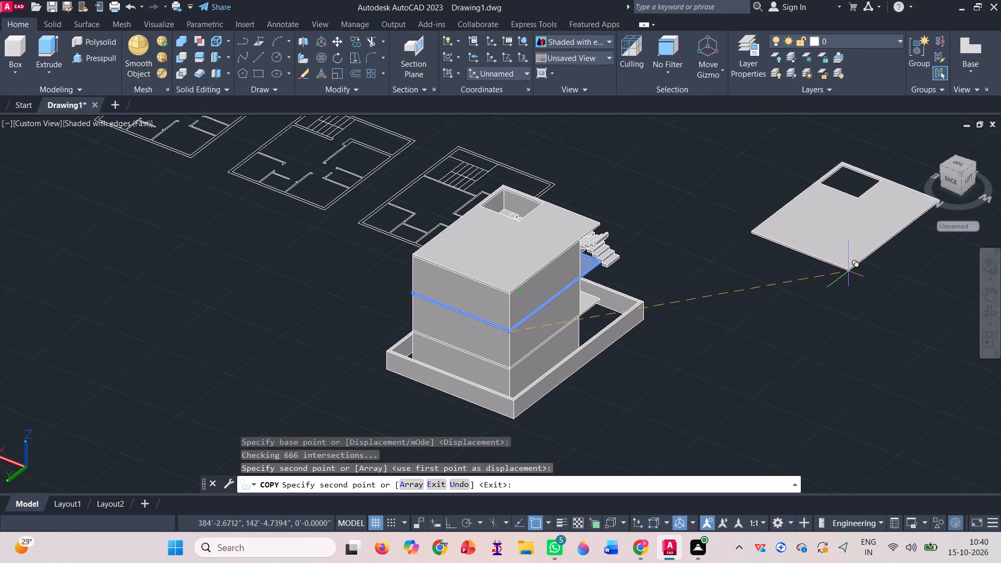
Examine the roofed three-storey house from several sides, including the roof slab's stair opening and the stair bays.
left_click(997, 307)
left_click_drag(761, 363, 642, 381)
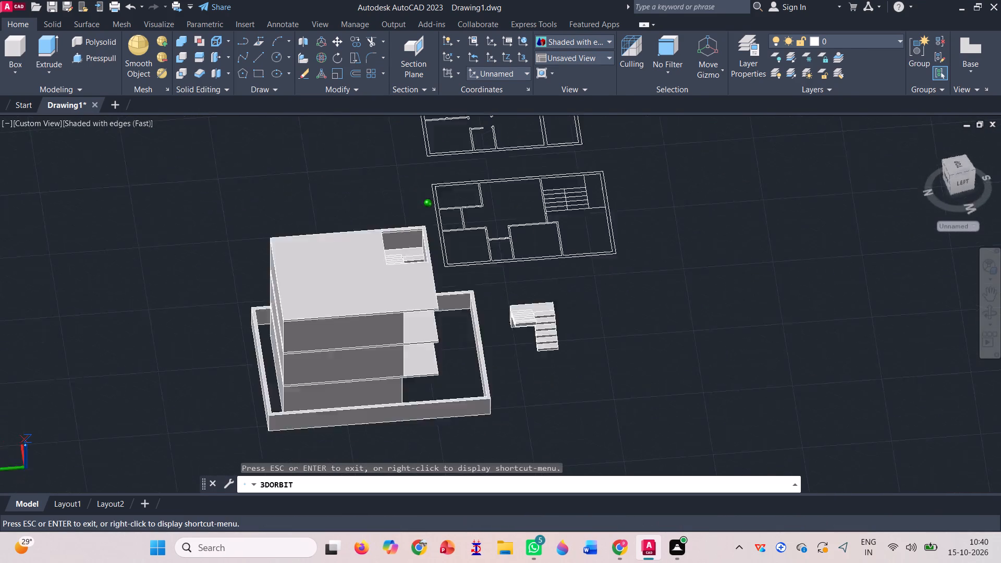
left_click_drag(642, 381, 579, 377)
left_click_drag(448, 346, 445, 344)
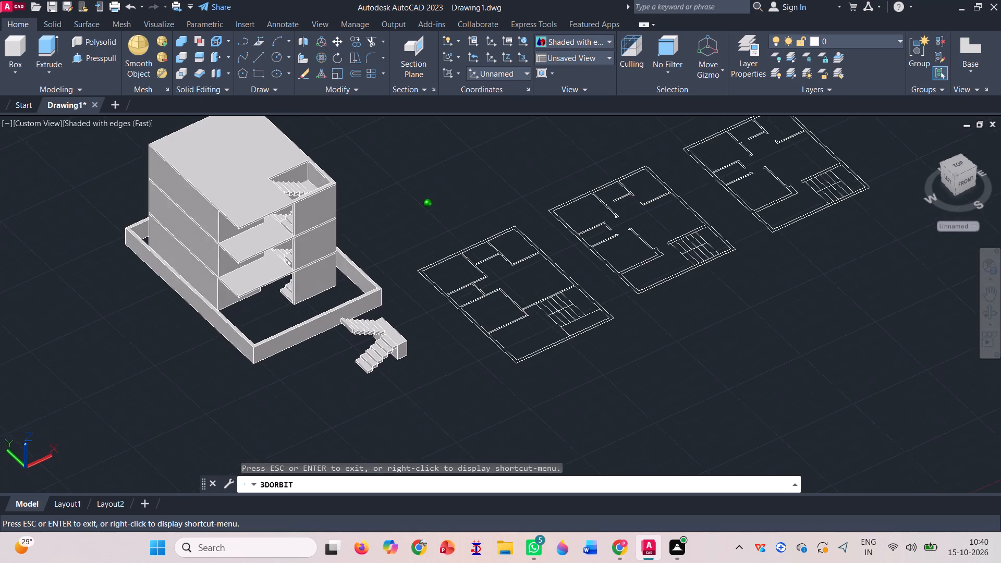
left_click_drag(445, 344, 448, 316)
left_click_drag(426, 402, 421, 401)
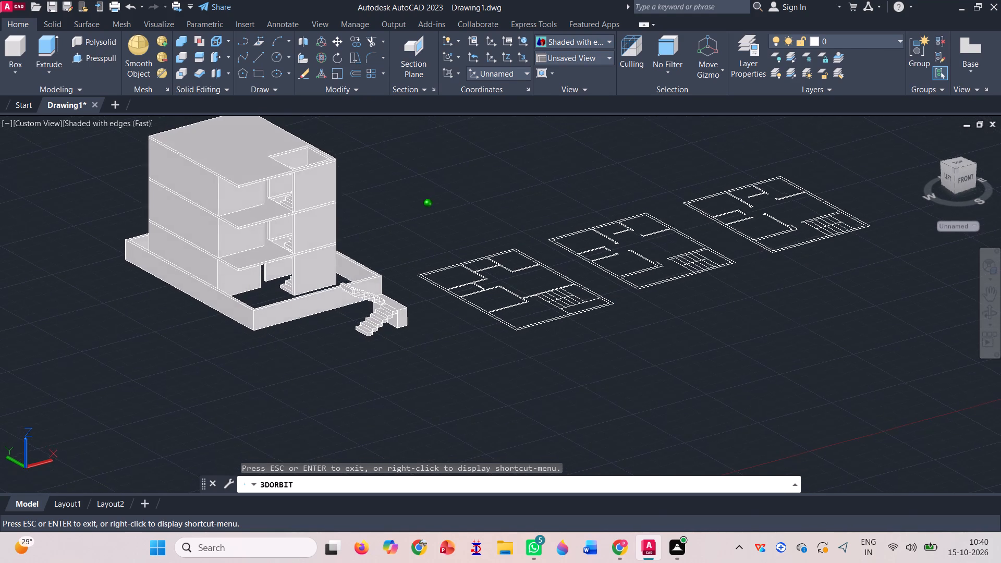
left_click_drag(421, 401, 412, 403)
scroll(368, 359, "down", 4)
scroll(271, 169, "up", 3)
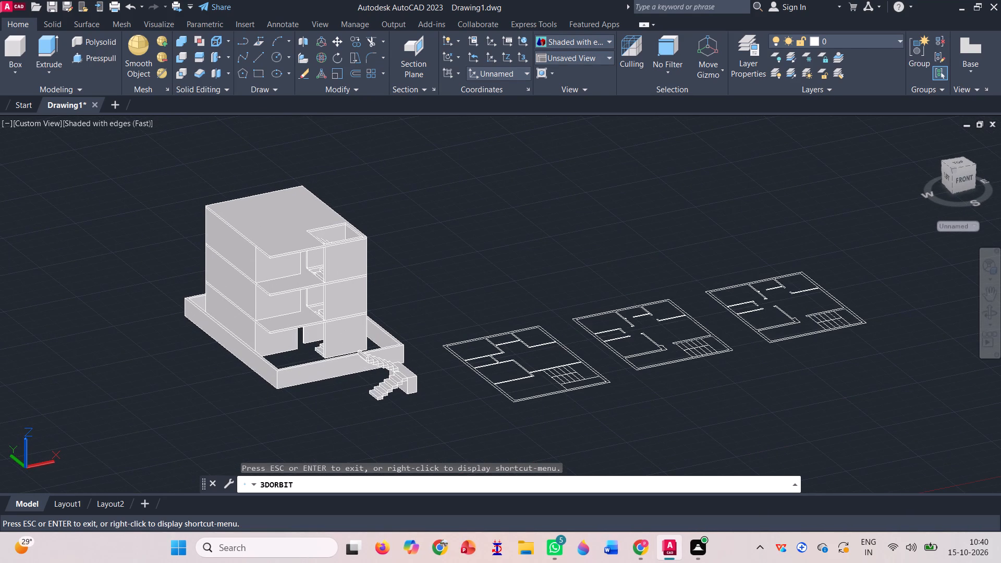
left_click_drag(326, 411, 383, 446)
scroll(466, 461, "up", 3)
key("Escape")
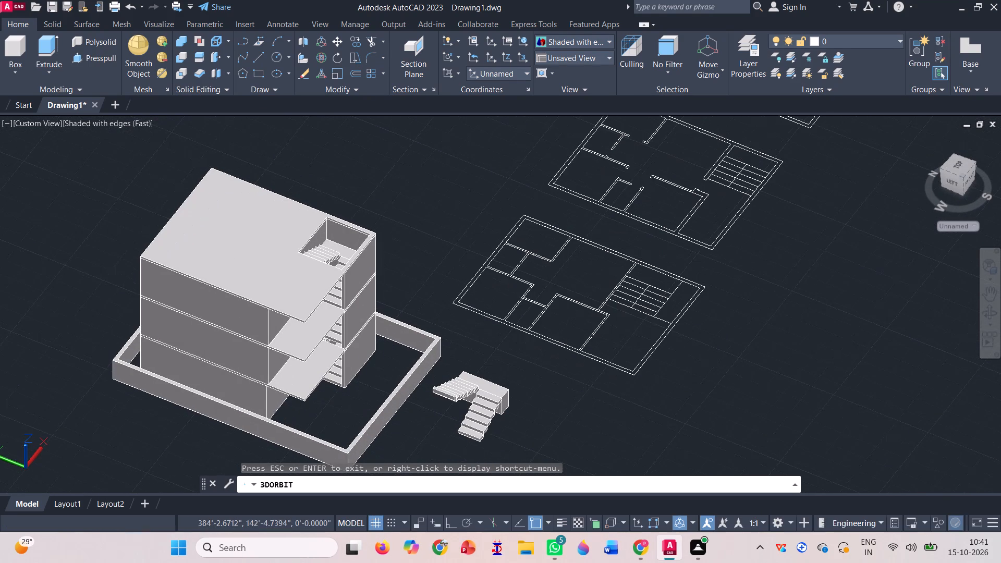
Delete the separate staircase standing outside the boundary wall.
left_click(501, 458)
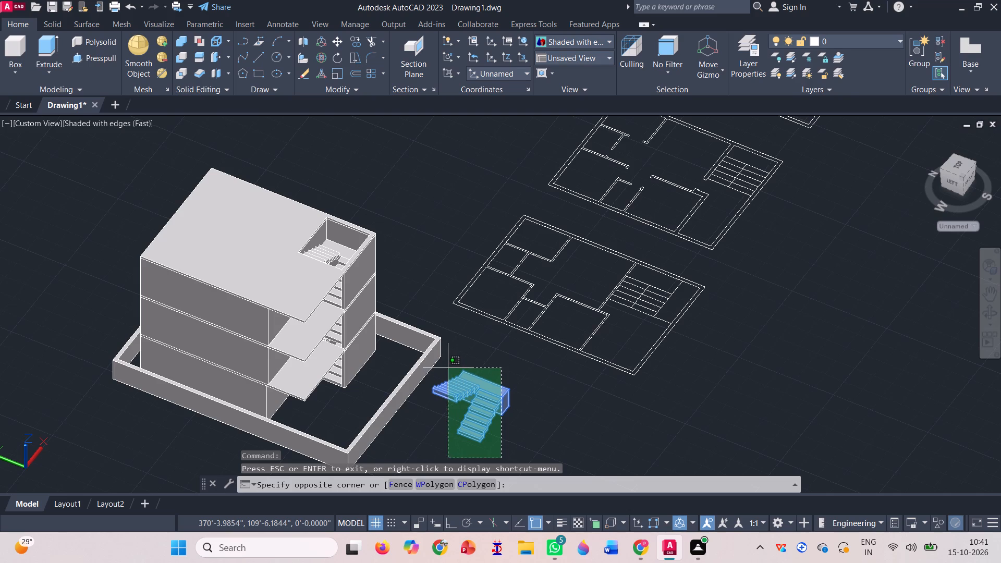
left_click(442, 369)
key("Delete")
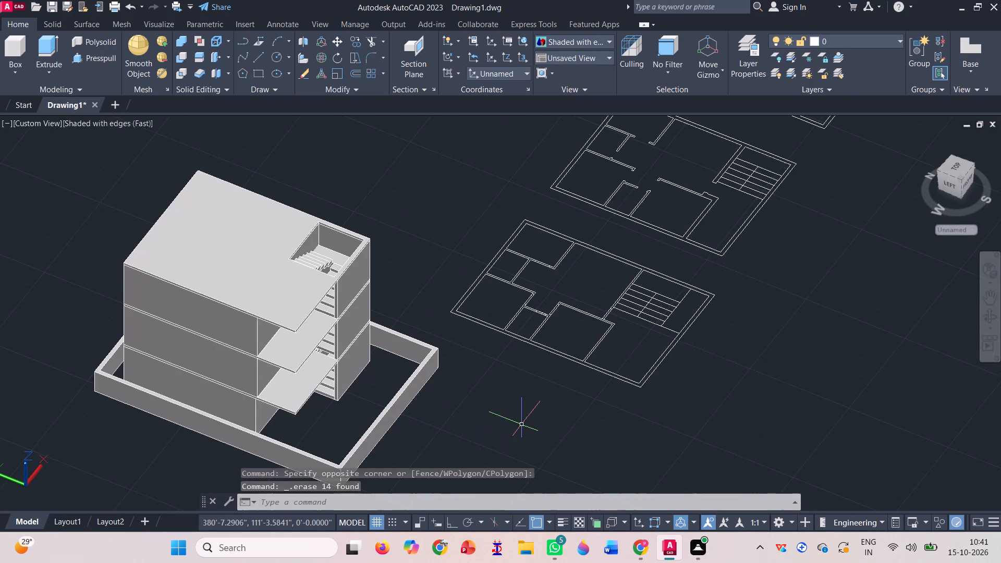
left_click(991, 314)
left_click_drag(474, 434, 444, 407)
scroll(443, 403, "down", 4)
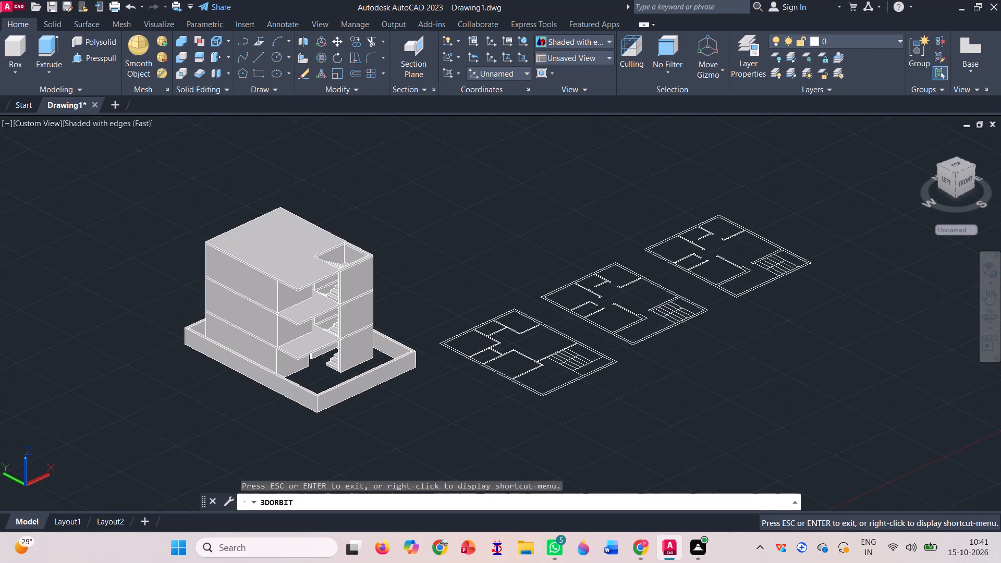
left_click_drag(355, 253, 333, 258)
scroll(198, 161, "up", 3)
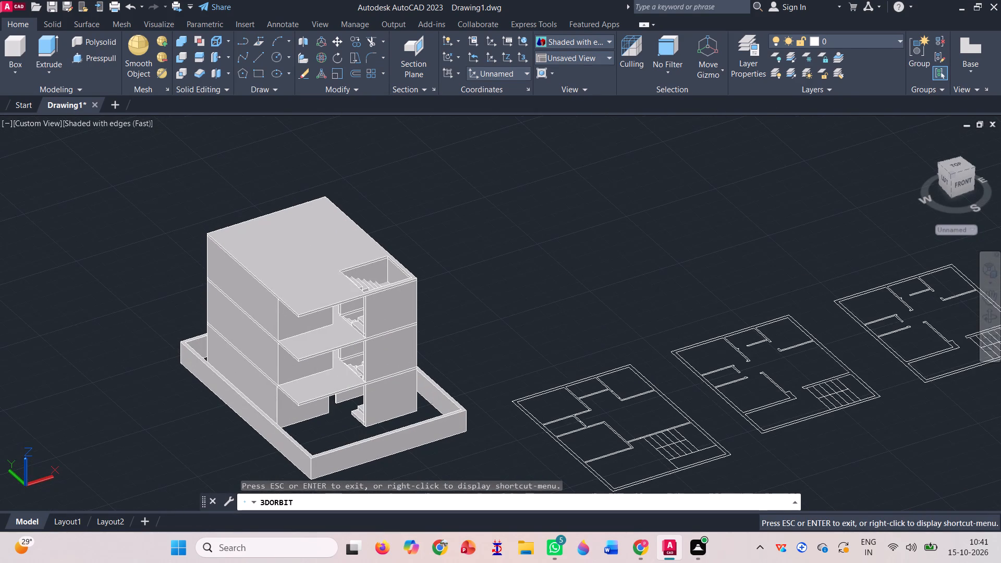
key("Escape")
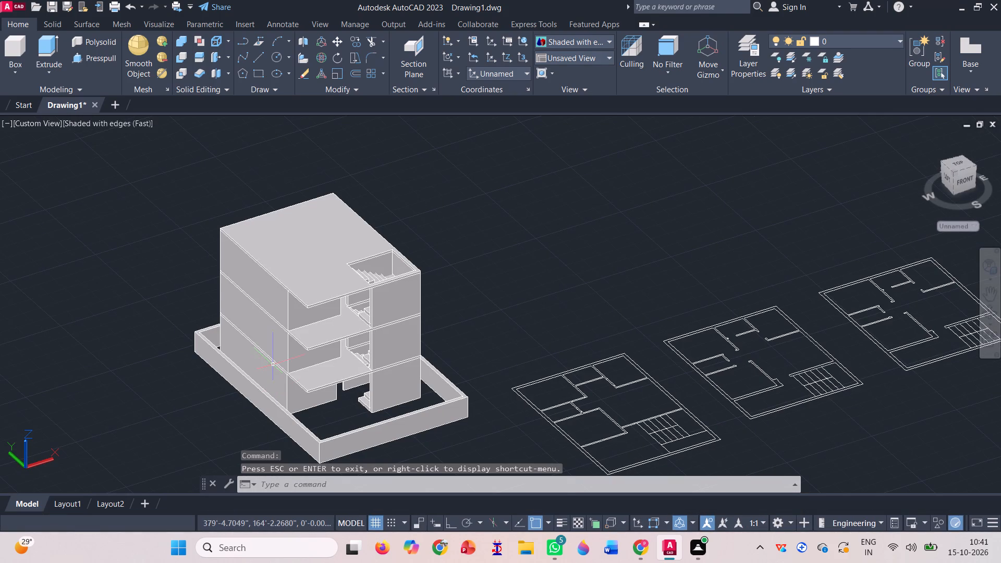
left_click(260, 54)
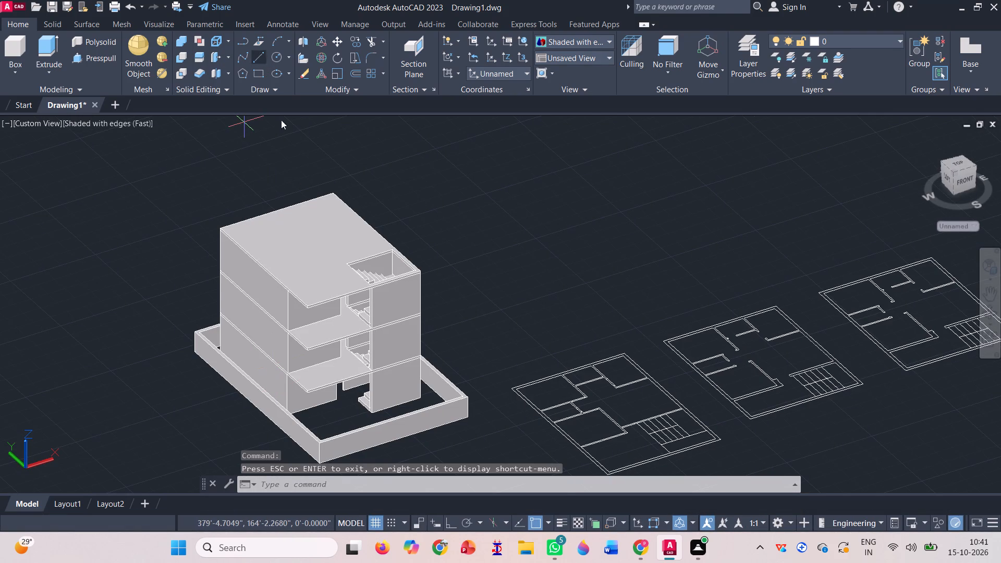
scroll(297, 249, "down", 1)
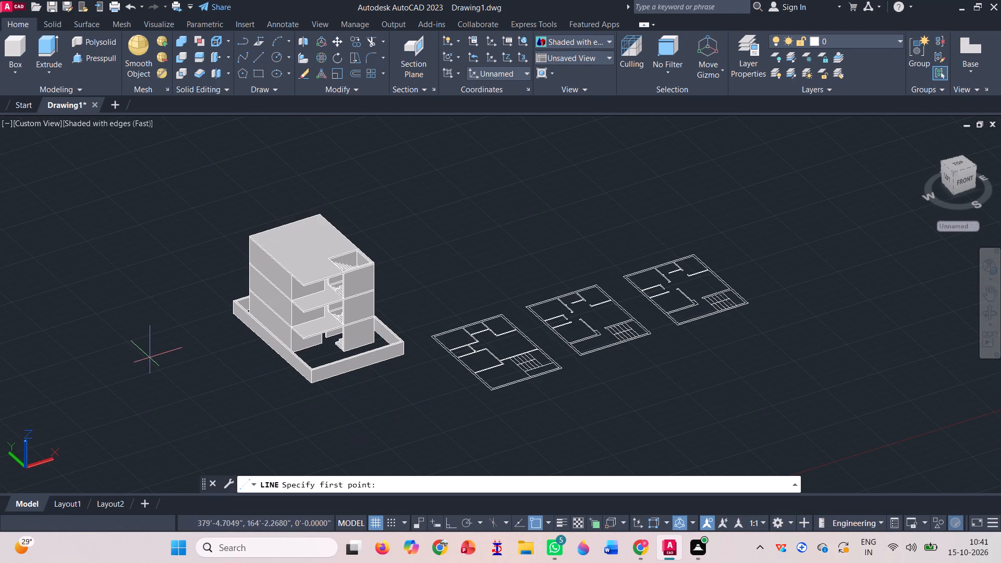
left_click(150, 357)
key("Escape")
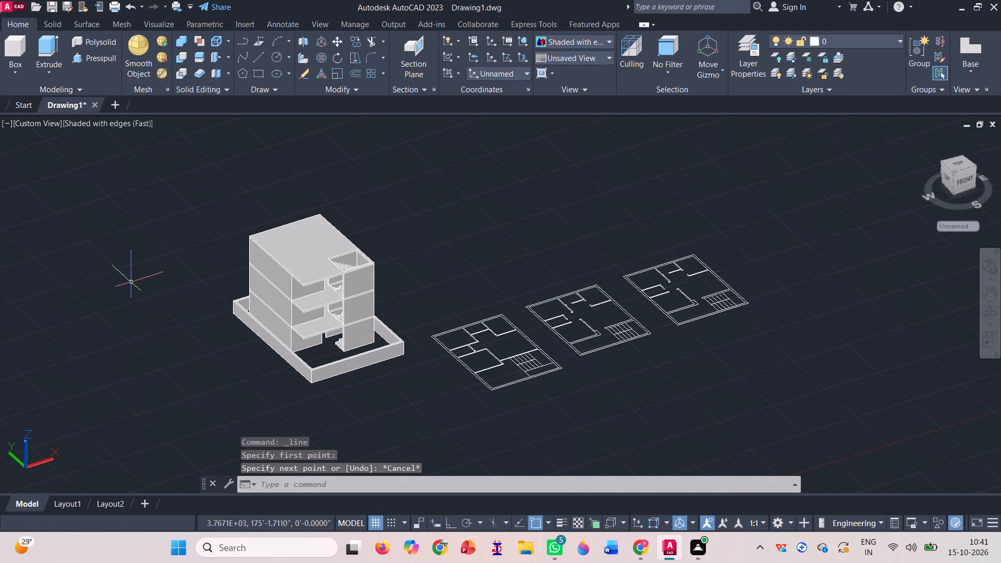
Create a thin cylindrical post 5' high on the open ground outside the boundary wall.
left_click(14, 65)
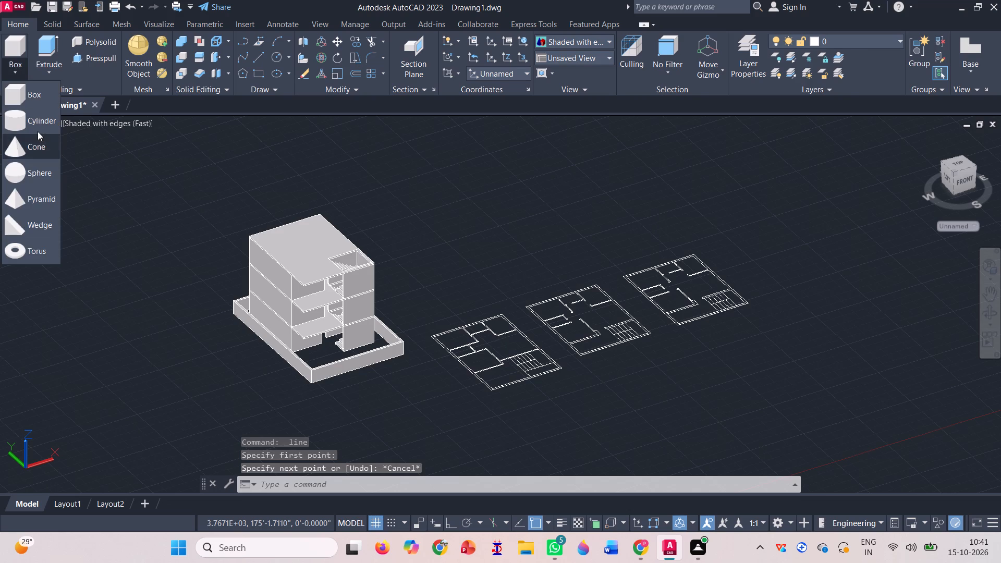
left_click(38, 128)
scroll(113, 397, "up", 1)
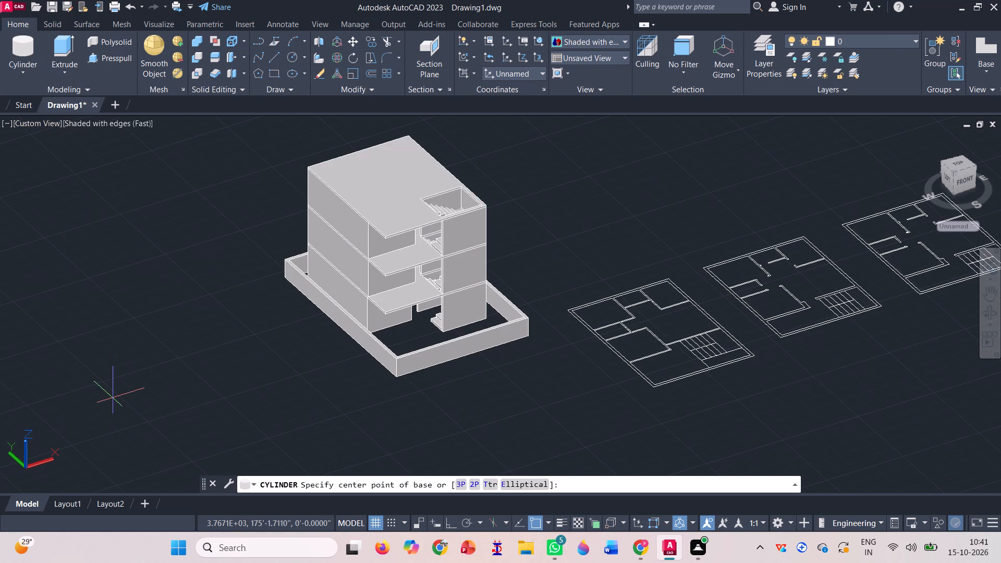
left_click(113, 397)
scroll(109, 396, "up", 5)
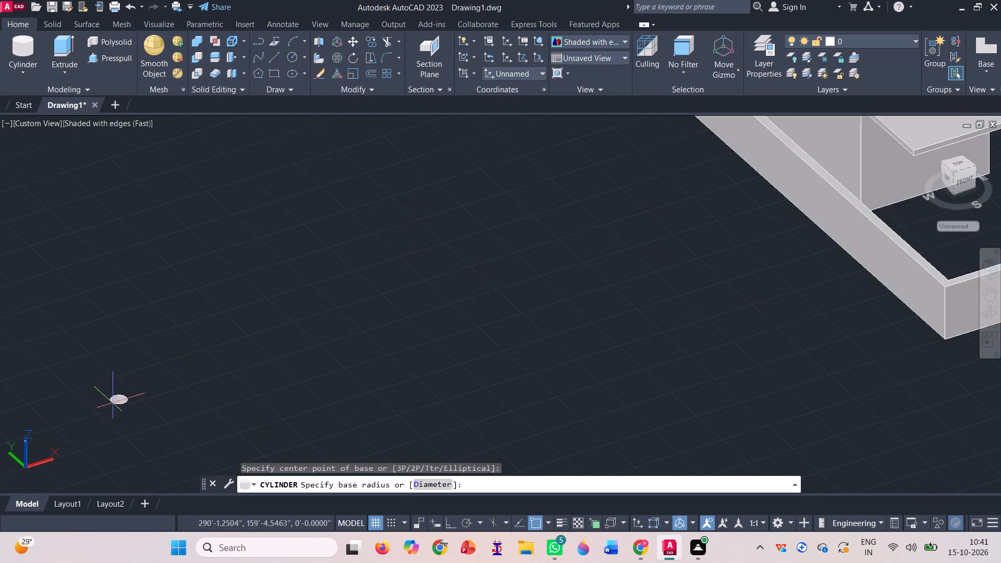
scroll(113, 402, "up", 6)
scroll(163, 363, "up", 3)
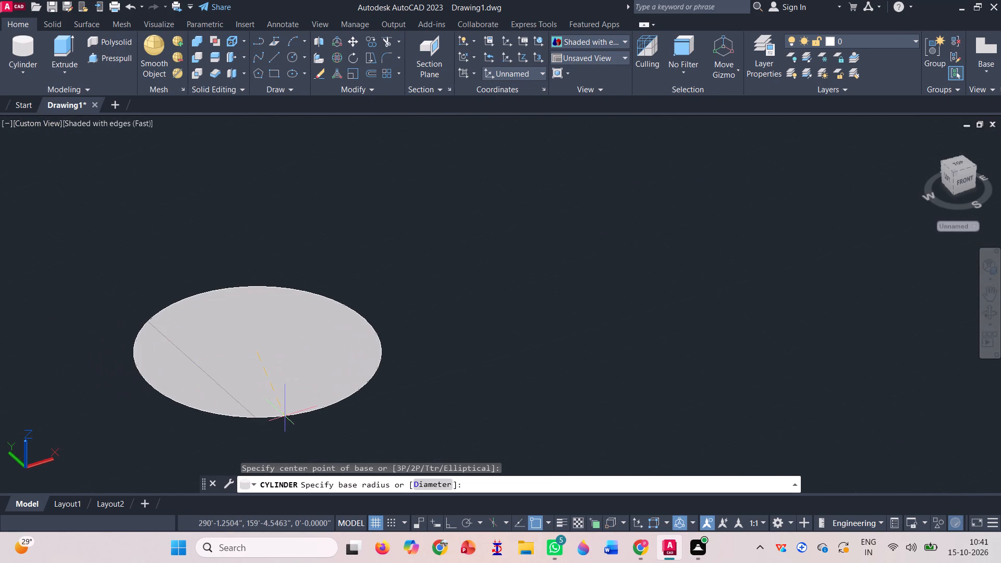
left_click(261, 379)
scroll(263, 395, "down", 7)
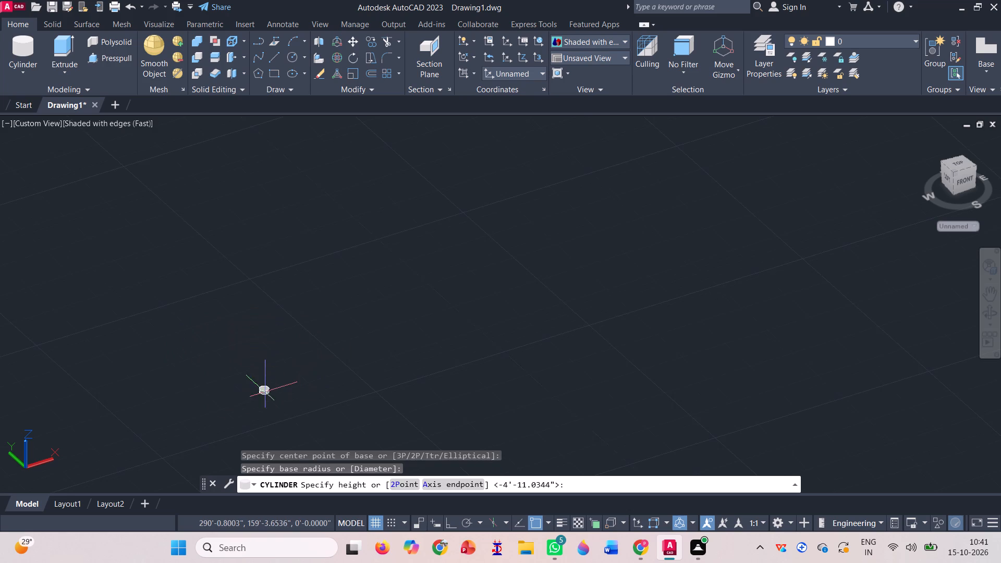
scroll(265, 391, "down", 6)
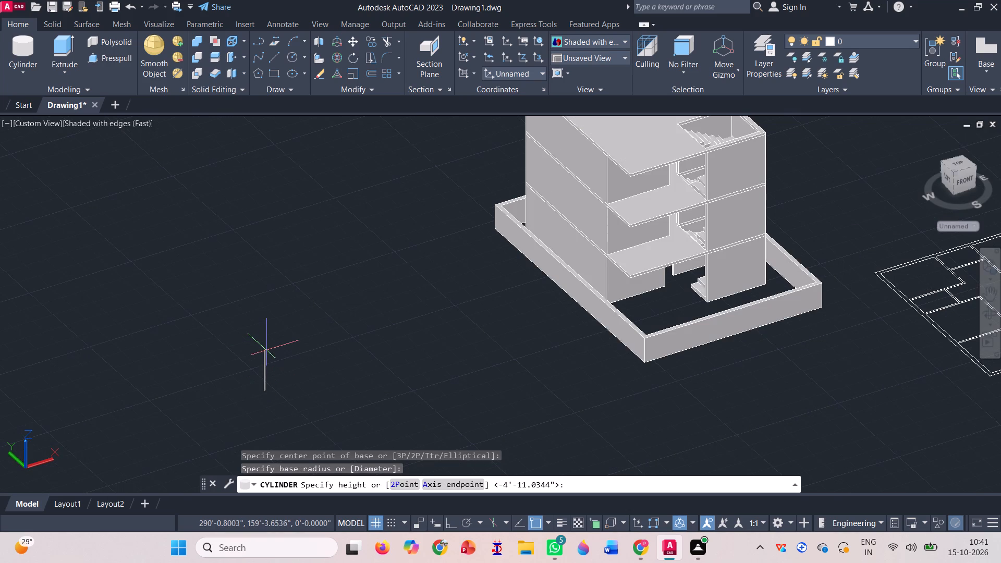
scroll(270, 350, "up", 3)
scroll(251, 354, "down", 3)
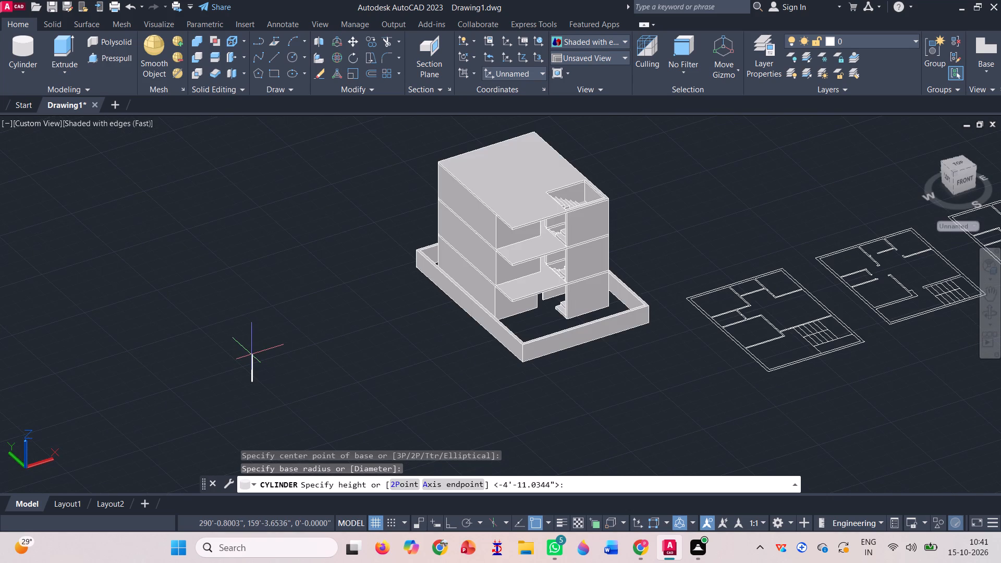
type("5'")
key("Return")
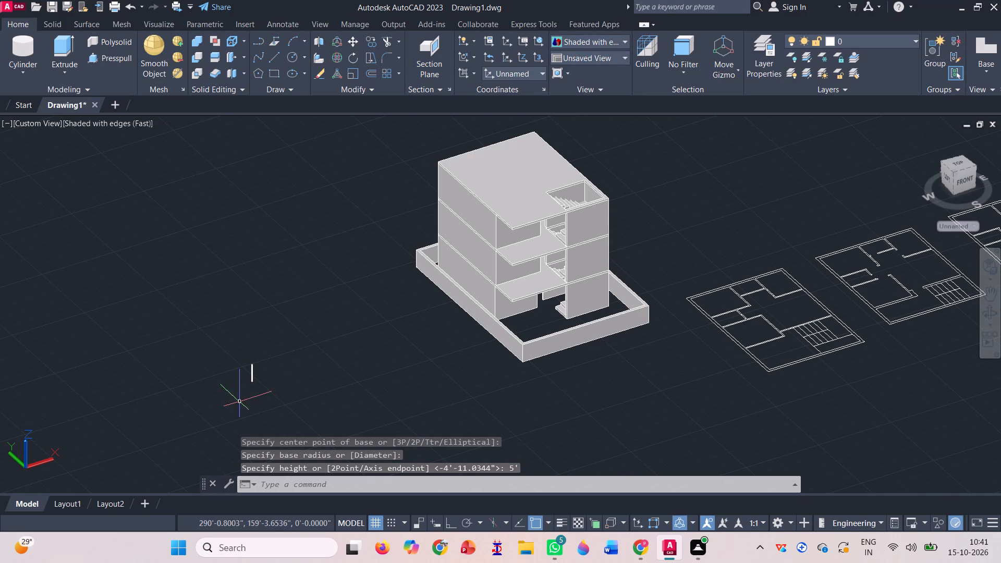
Draw two connected lines along the top balcony edges of the slab beneath the top storey, from the wall corner via the outer corner to the stair wall.
left_click(272, 57)
scroll(522, 215, "up", 3)
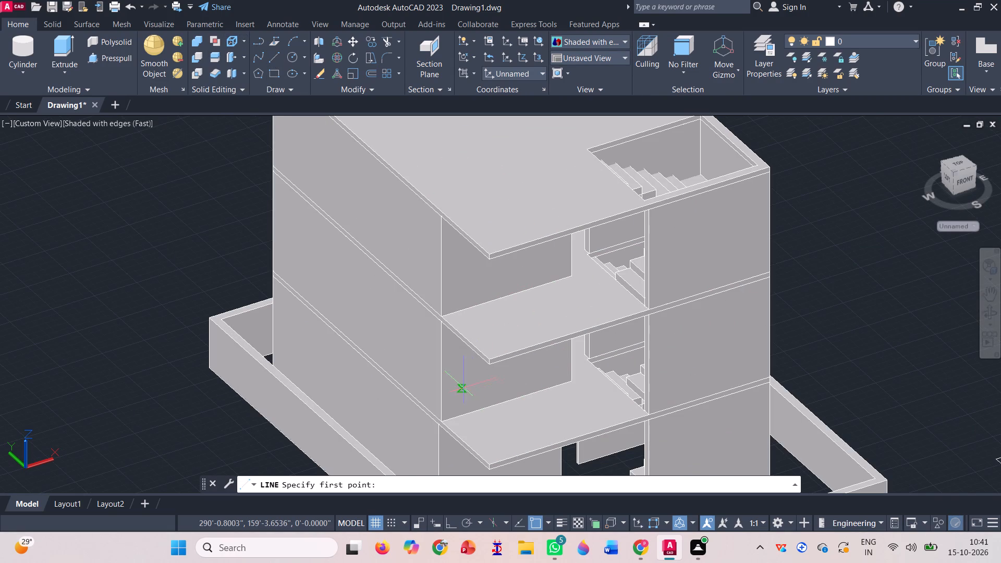
scroll(462, 387, "up", 3)
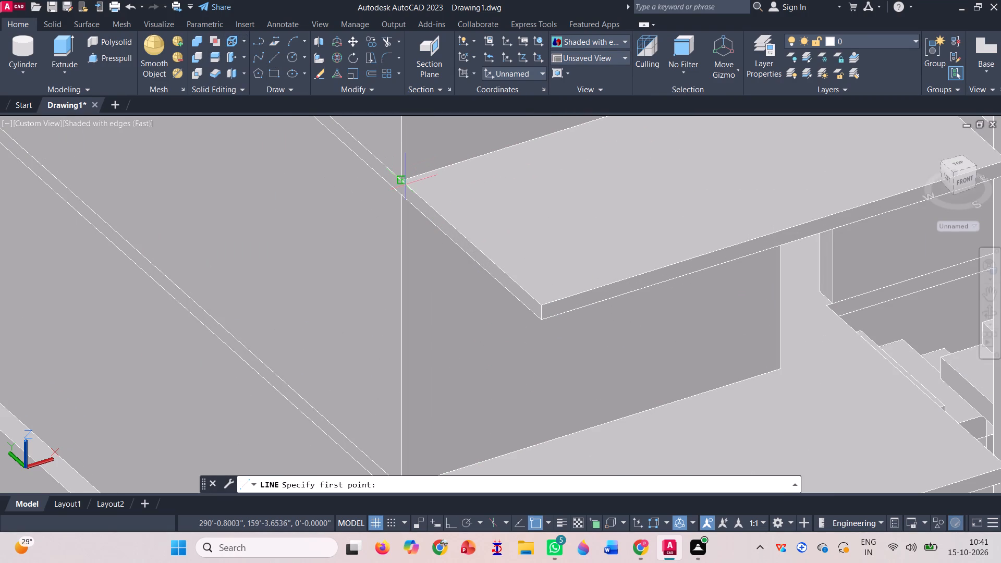
left_click(402, 179)
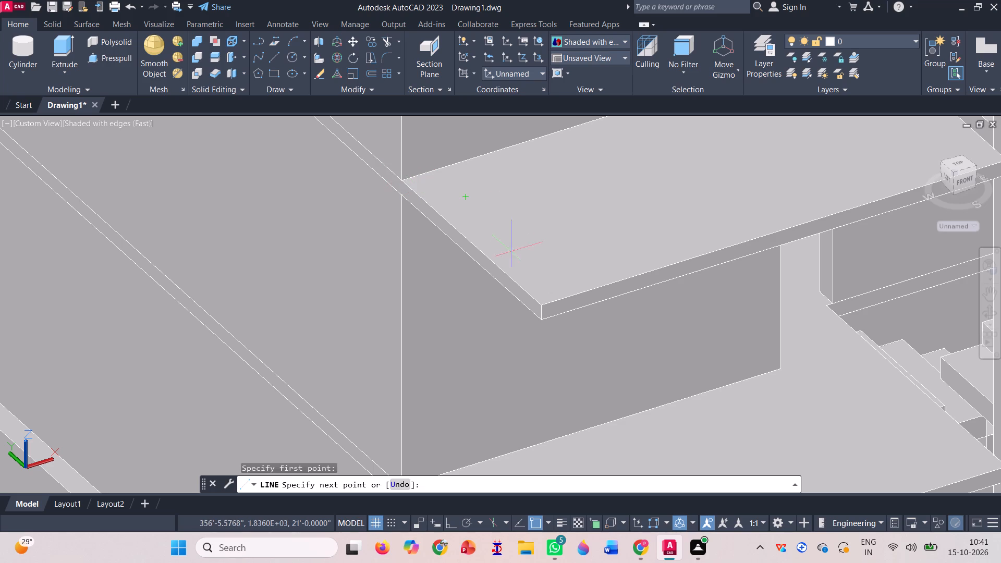
left_click(542, 307)
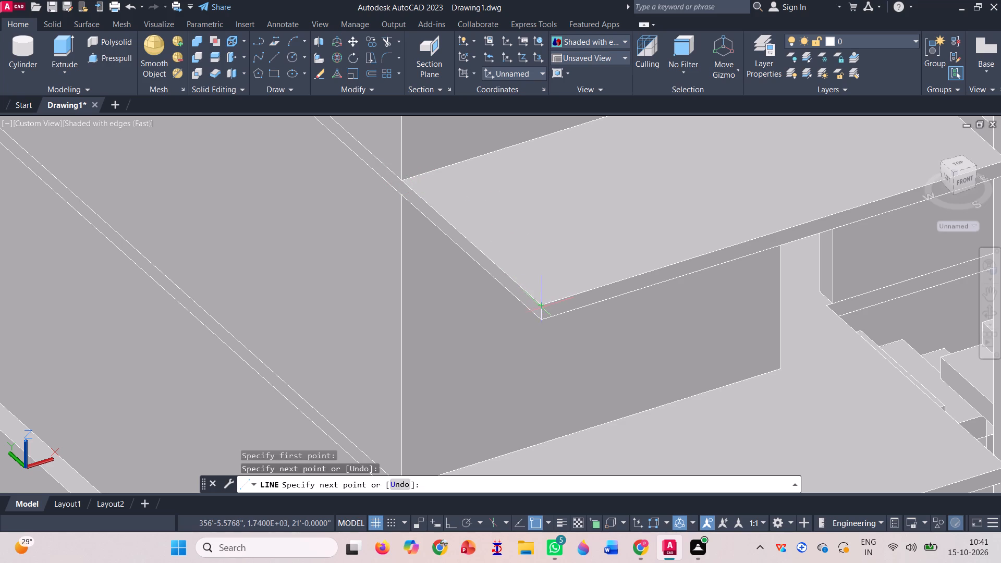
scroll(432, 350, "down", 3)
scroll(592, 306, "up", 3)
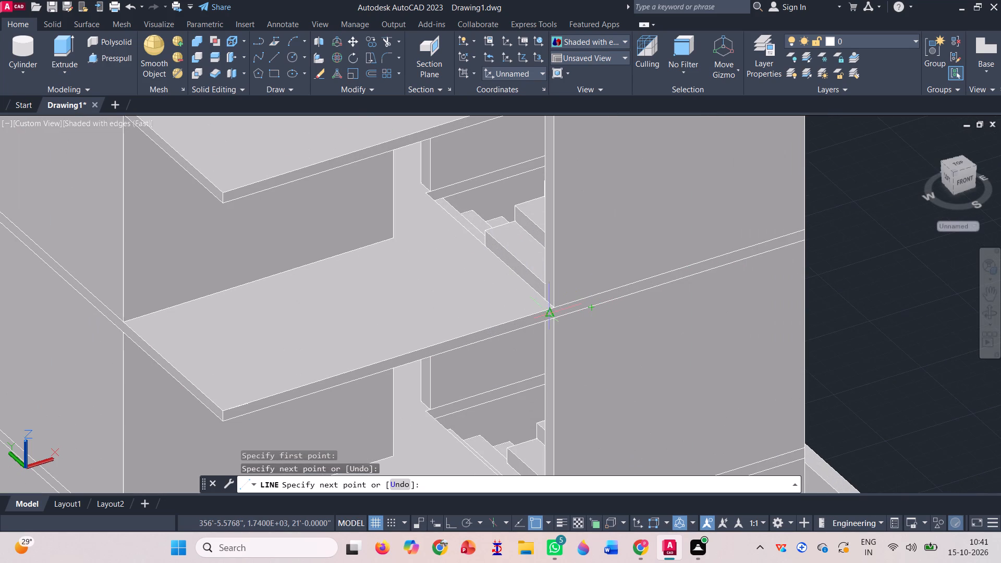
left_click(554, 309)
scroll(420, 346, "down", 1)
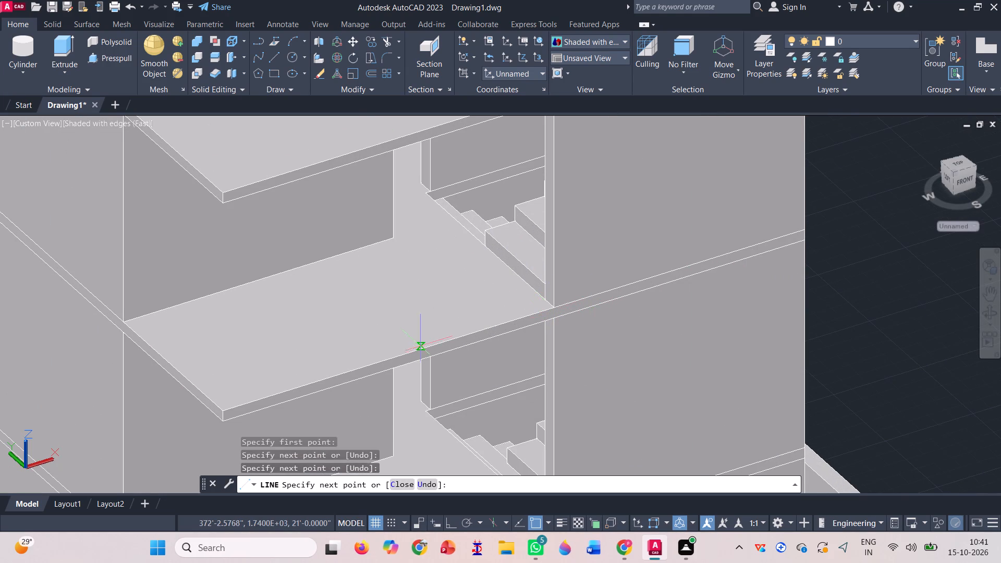
scroll(420, 346, "down", 1)
key("space")
Move the slab beneath the top storey 5' straight up, off the balcony-edge lines.
scroll(288, 368, "up", 3)
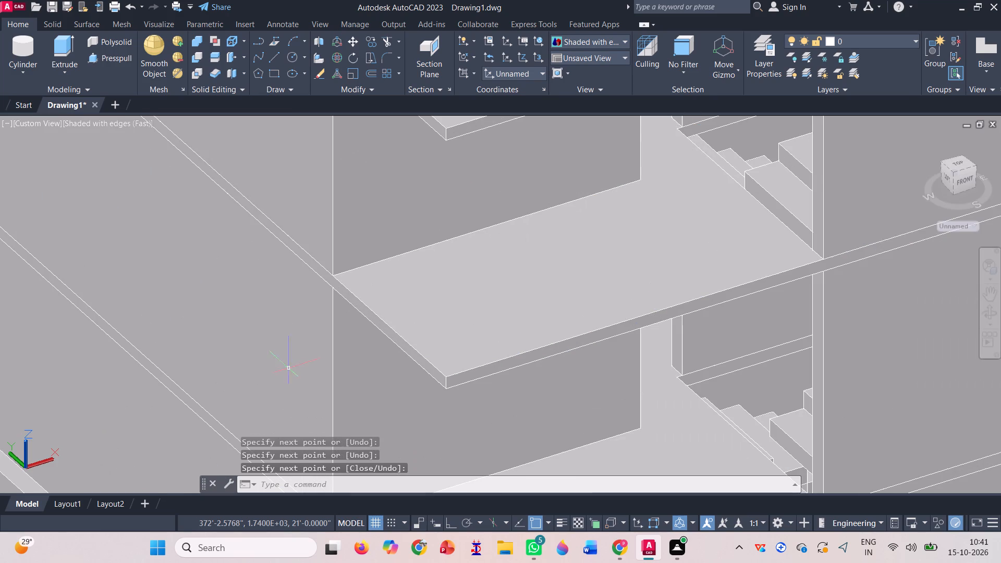
scroll(388, 325, "up", 2)
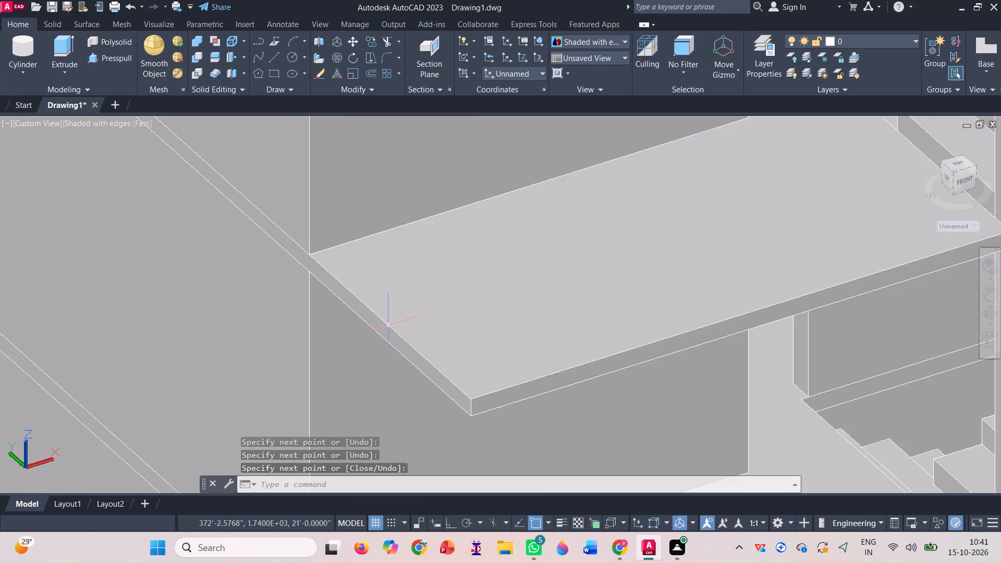
scroll(375, 310, "down", 3)
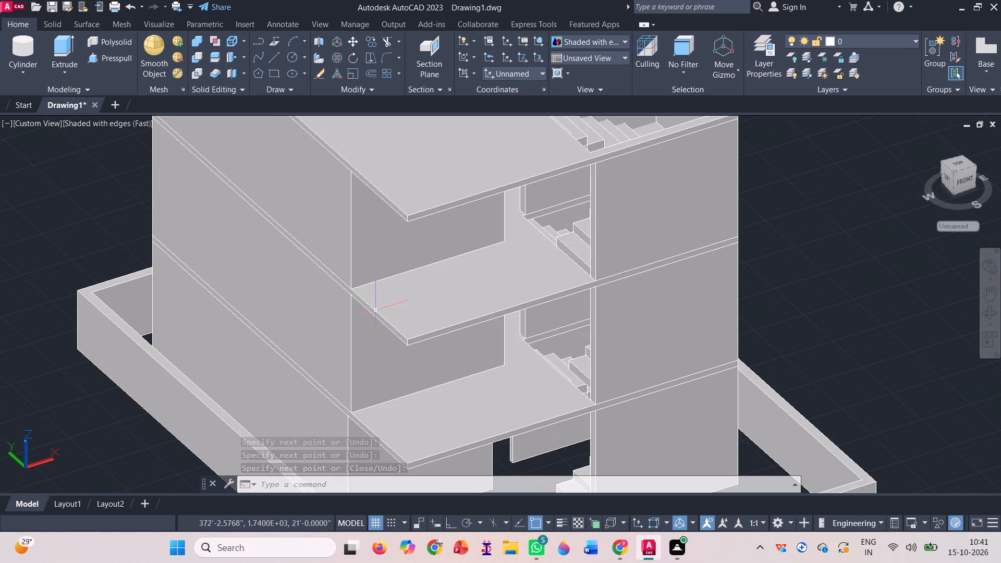
scroll(377, 311, "down", 1)
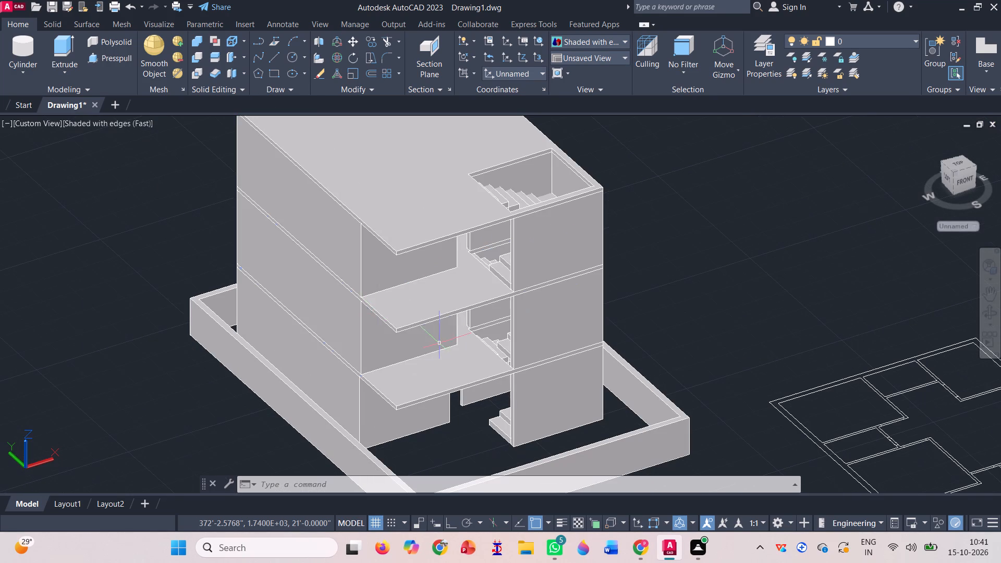
left_click(428, 301)
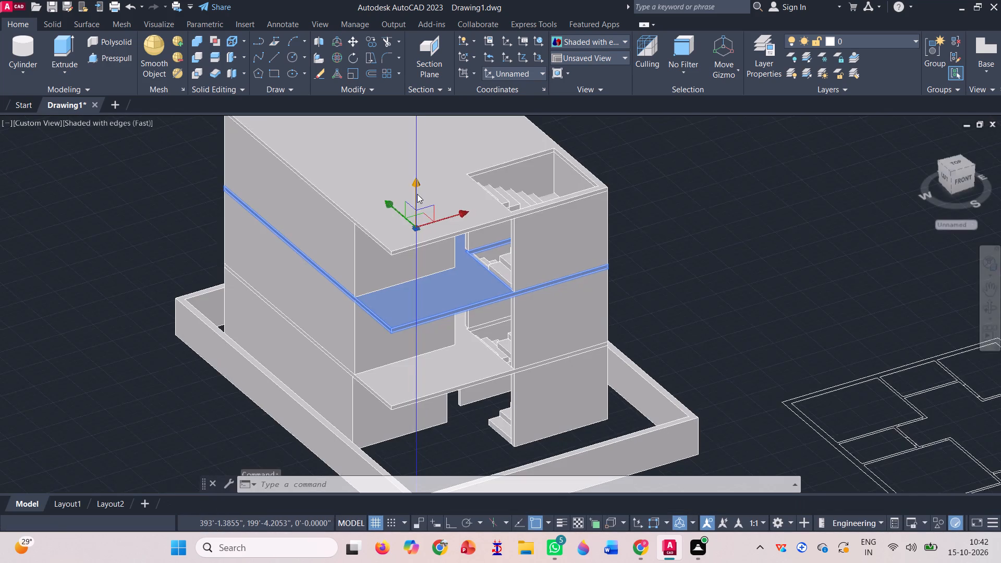
left_click_drag(421, 178, 420, 225)
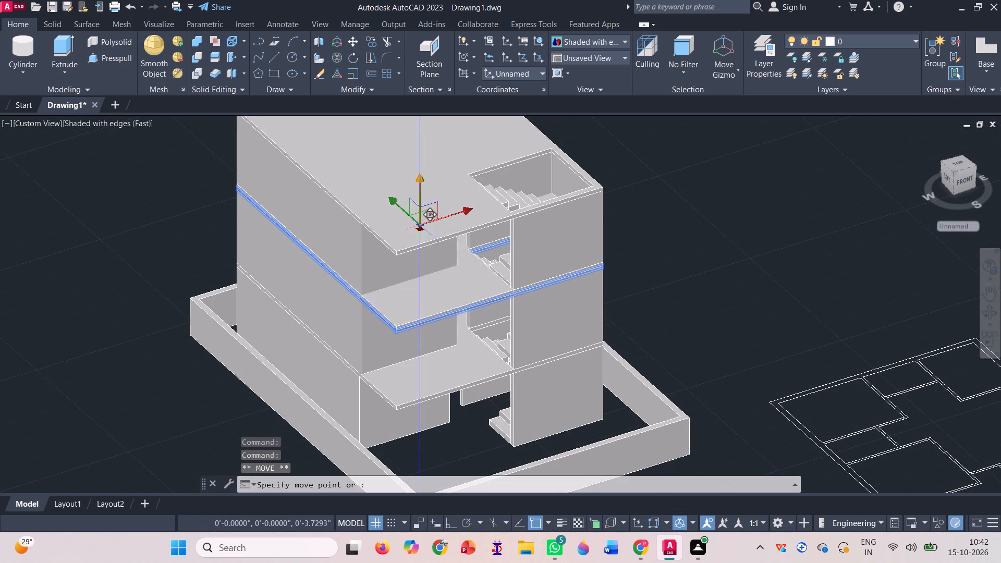
type("5'")
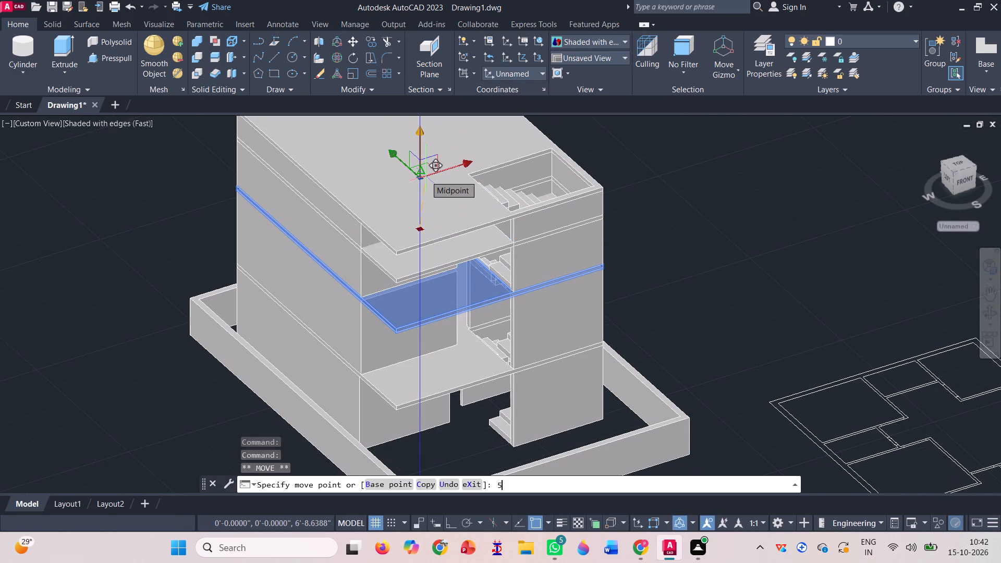
key("Return")
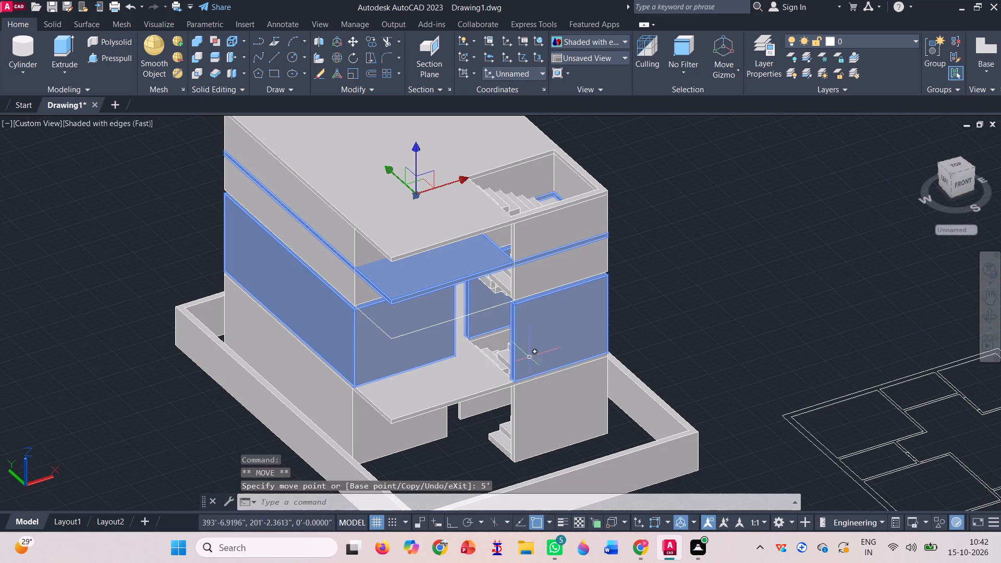
scroll(402, 343, "up", 2)
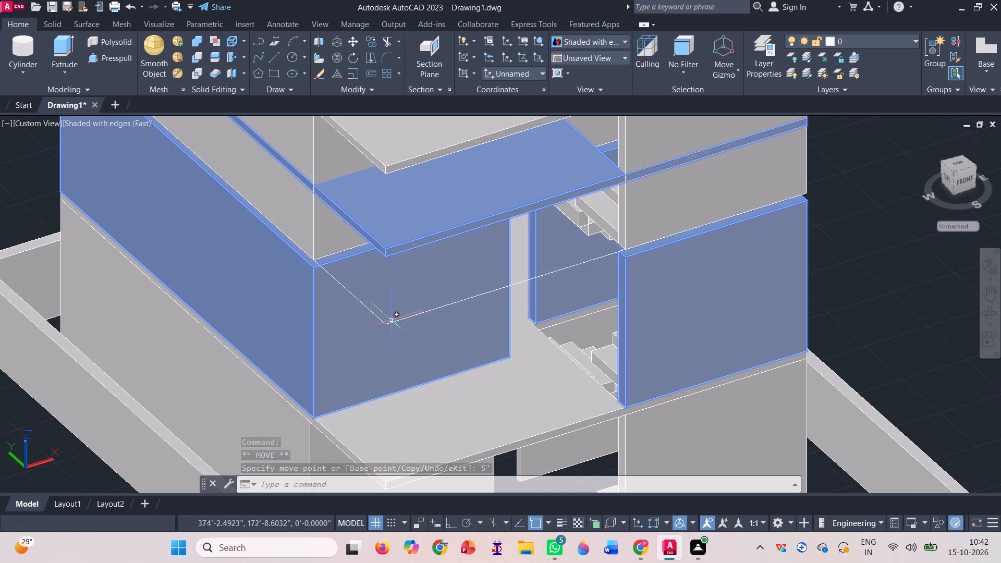
key("Escape")
Join the two balcony-edge lines into a single polyline.
left_click(396, 322)
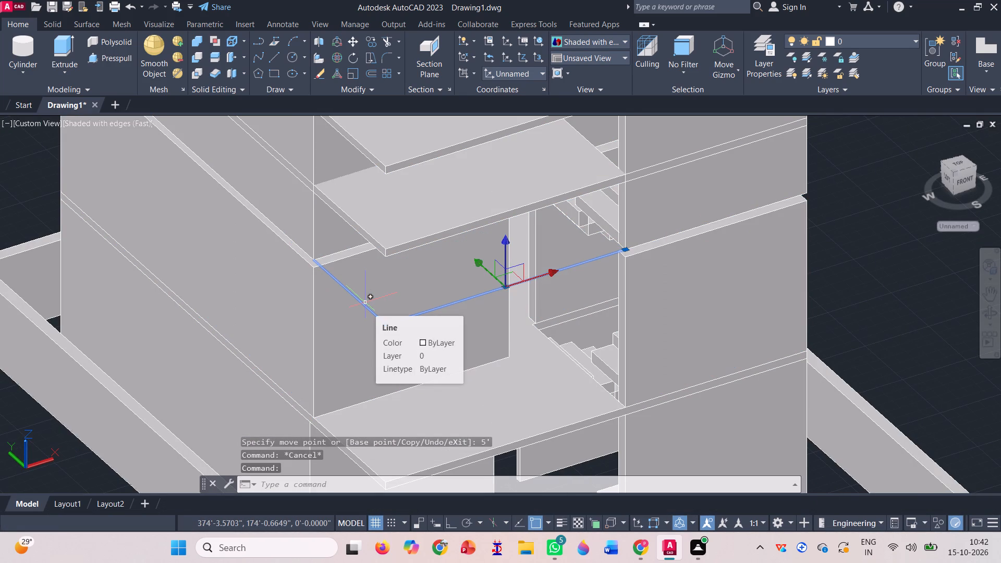
left_click(363, 302)
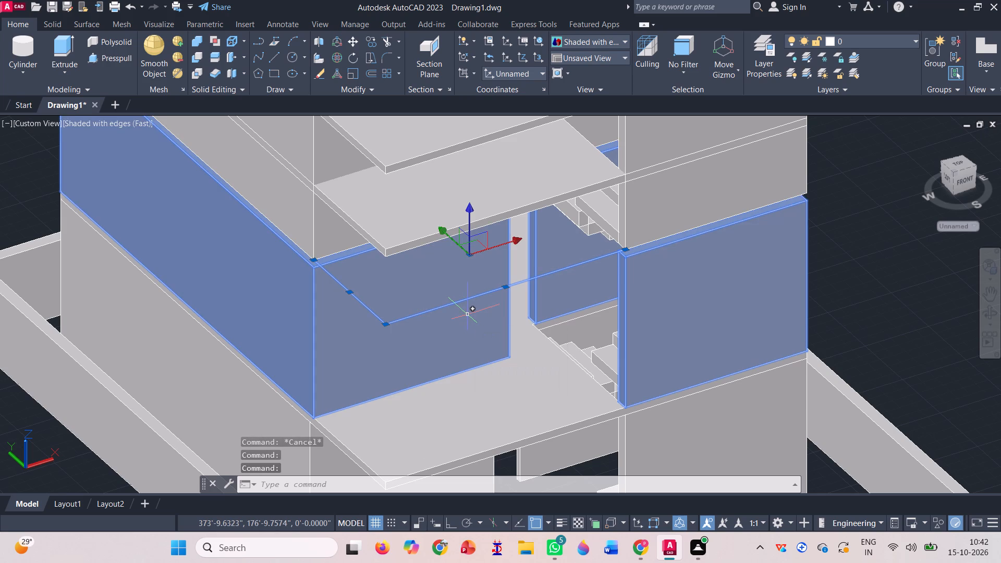
key("j")
key("Return")
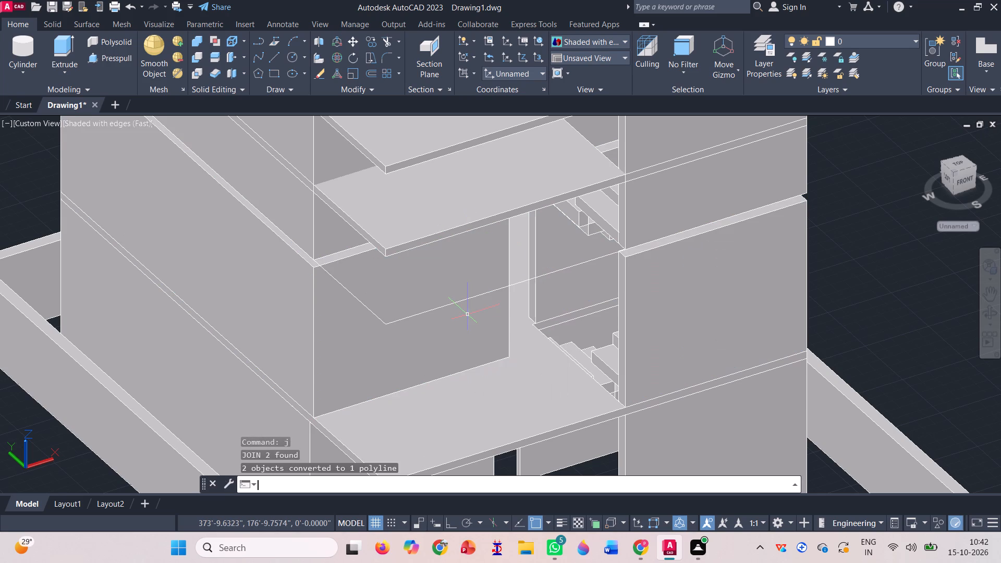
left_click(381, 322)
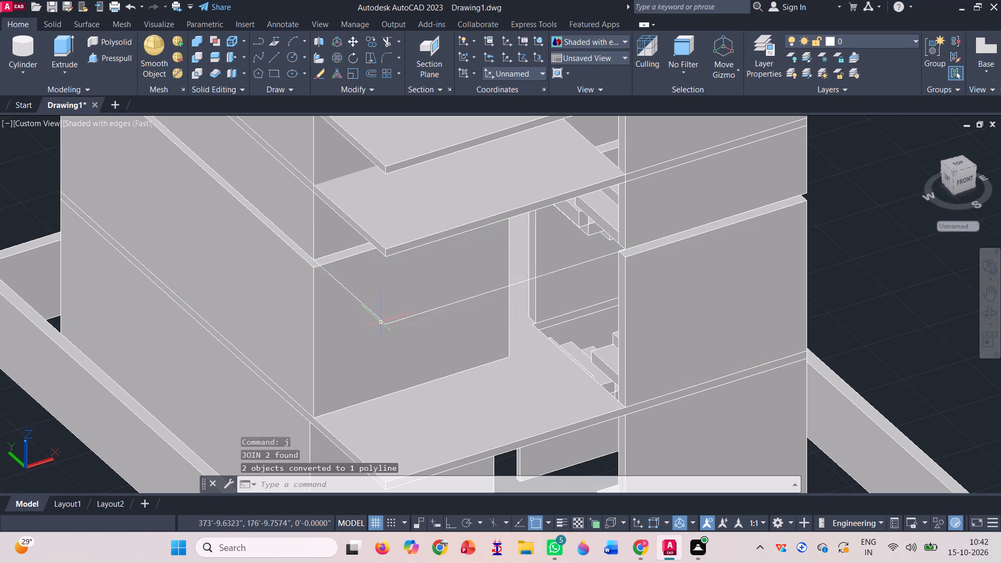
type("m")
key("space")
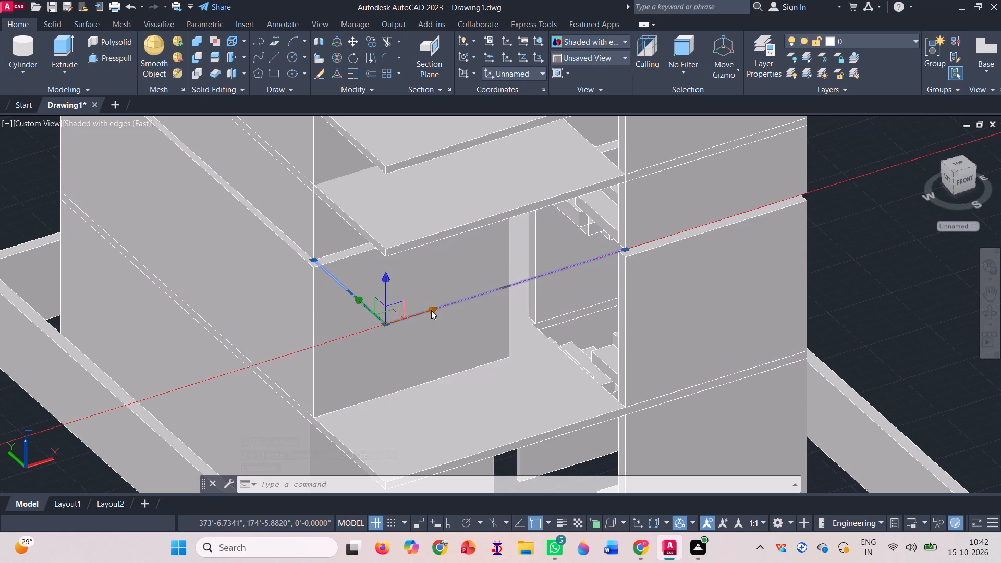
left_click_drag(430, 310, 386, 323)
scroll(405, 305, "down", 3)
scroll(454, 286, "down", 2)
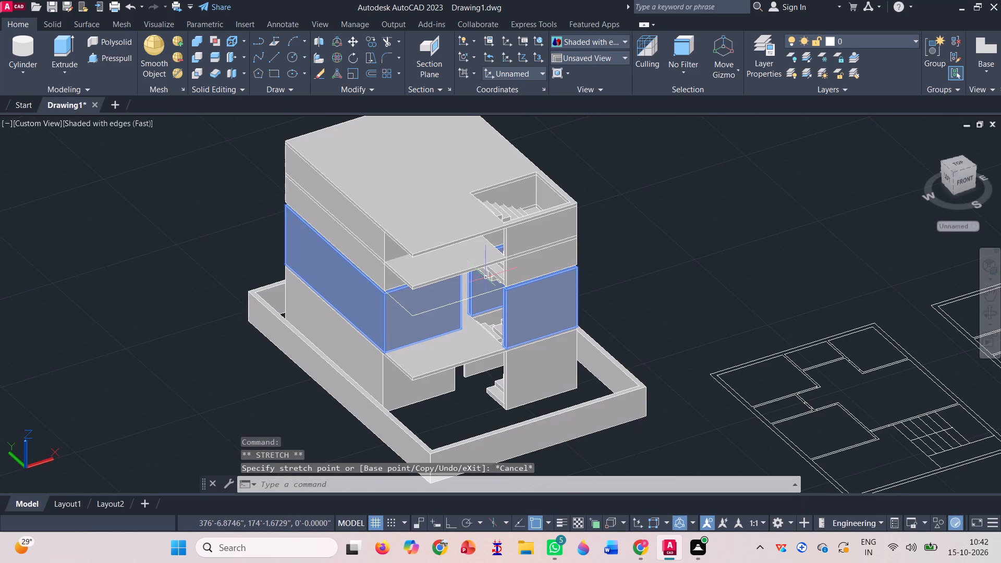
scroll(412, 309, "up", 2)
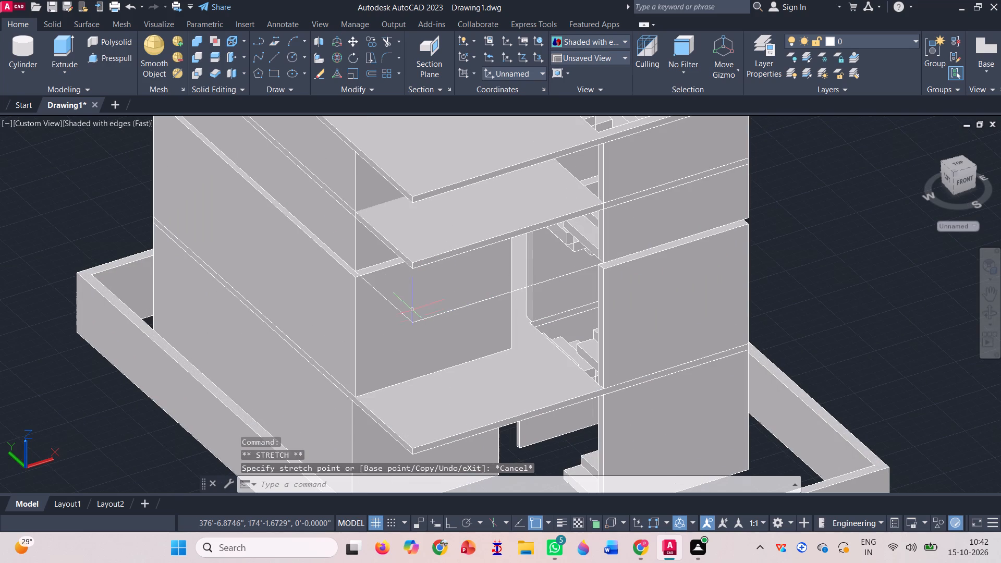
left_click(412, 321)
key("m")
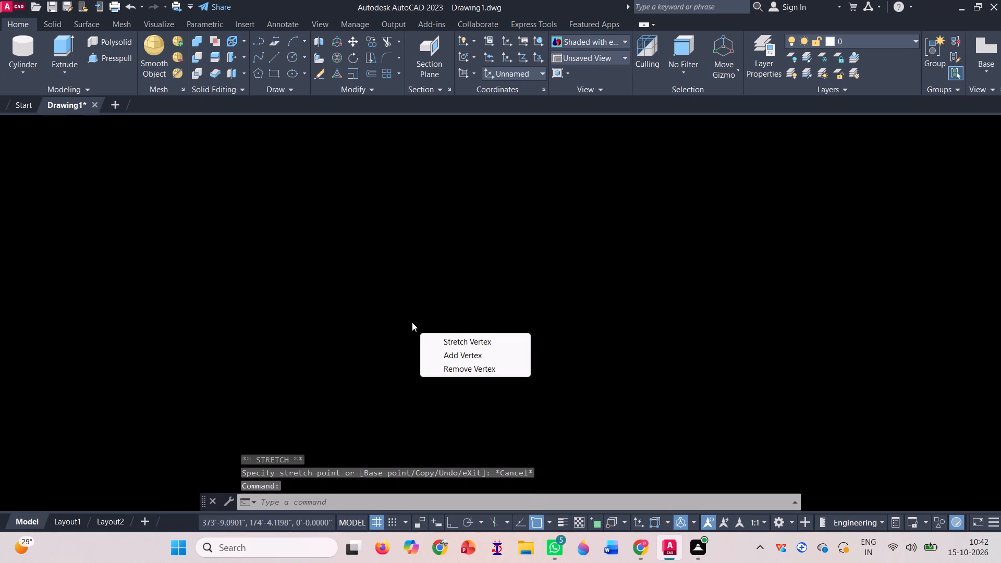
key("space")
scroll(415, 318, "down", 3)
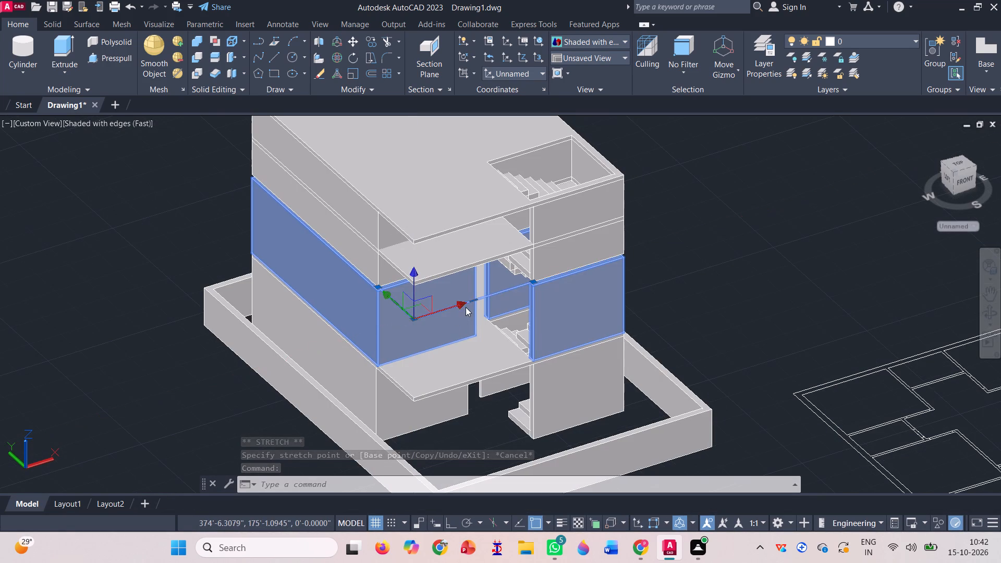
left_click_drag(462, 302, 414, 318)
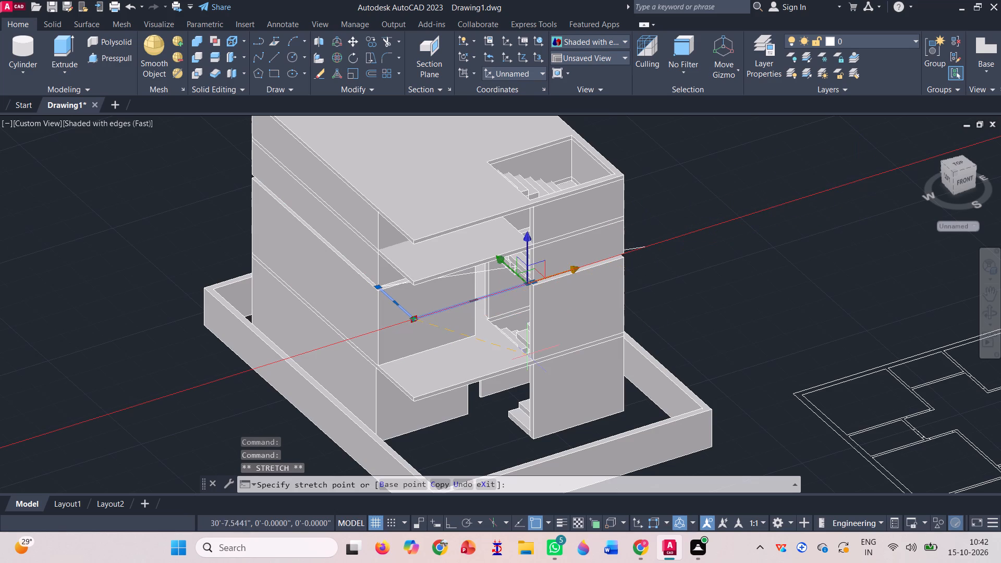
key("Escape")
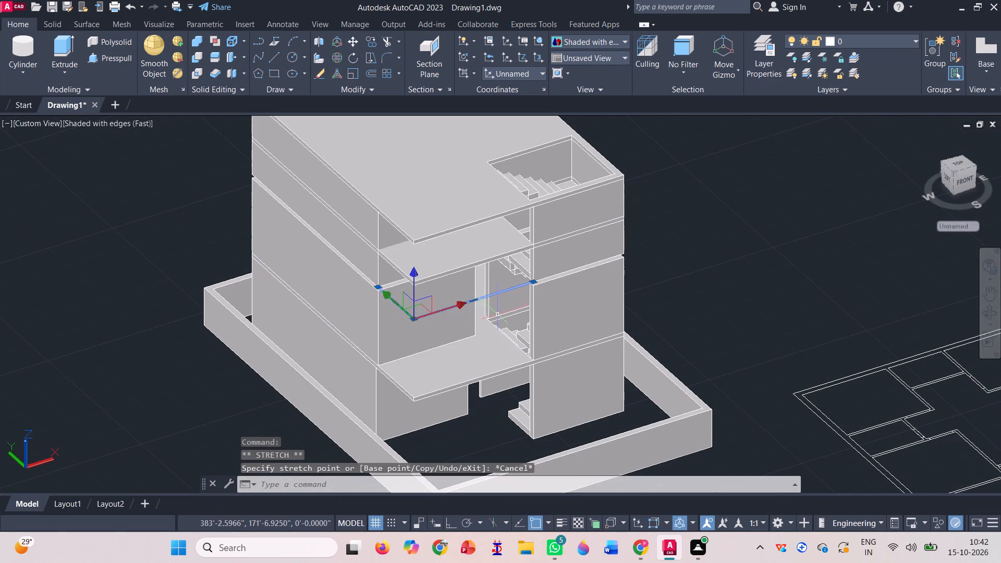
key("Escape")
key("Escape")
Move the balcony-edge polyline by its outer corner to the base of the cylindrical post outside the boundary wall.
scroll(472, 300, "up", 1)
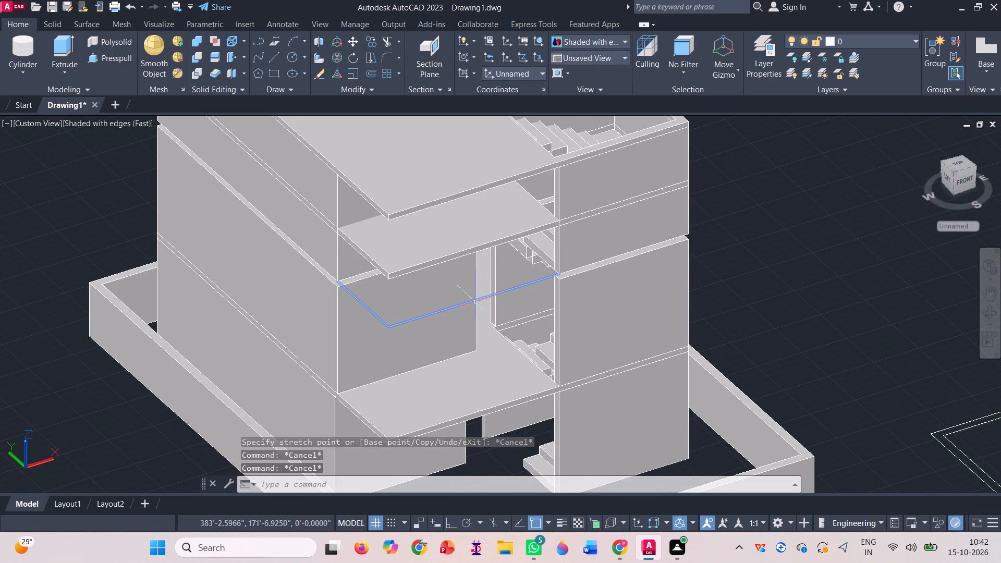
left_click(475, 301)
type("m")
key("space")
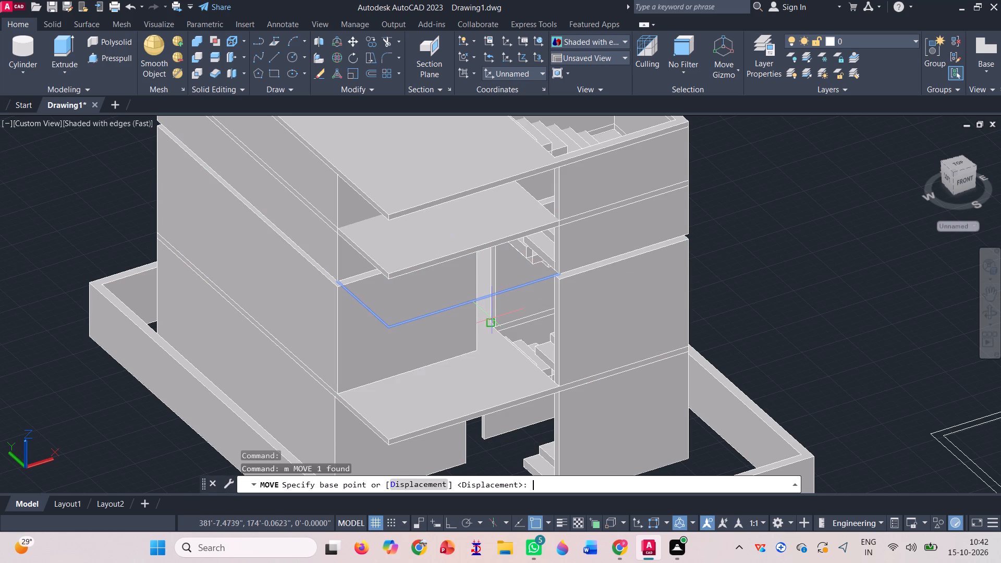
left_click(390, 324)
scroll(551, 254, "down", 3)
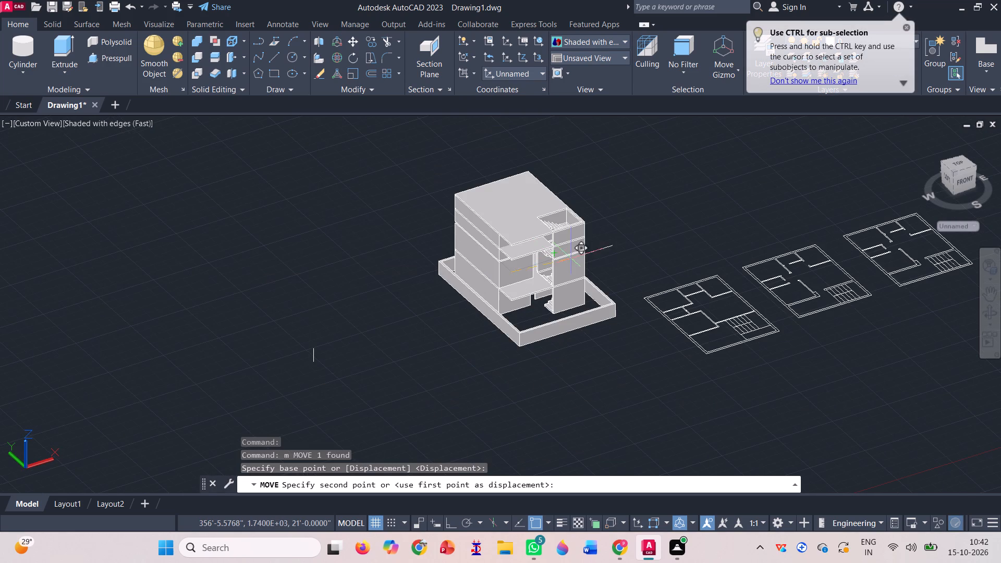
scroll(315, 369, "up", 9)
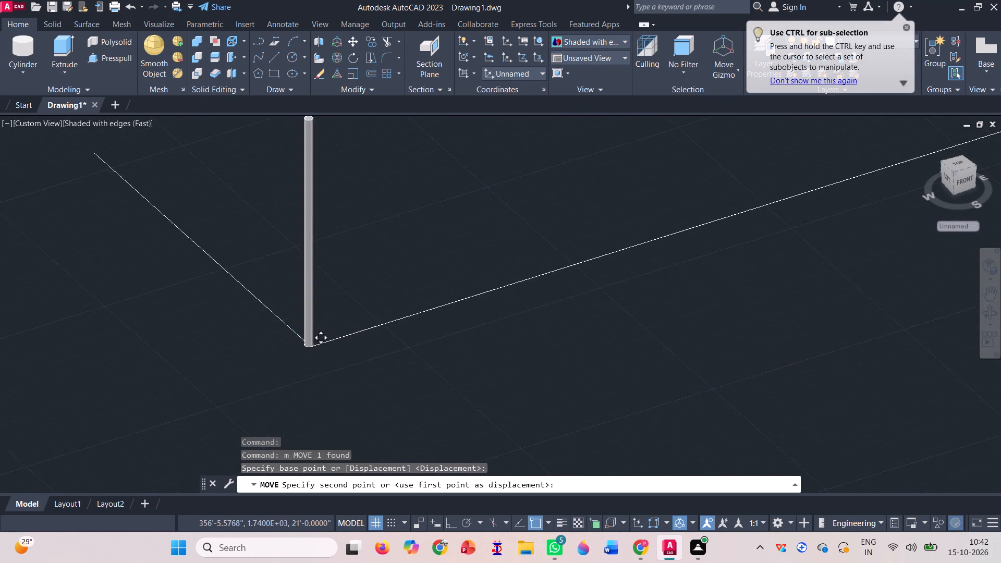
scroll(311, 347, "up", 4)
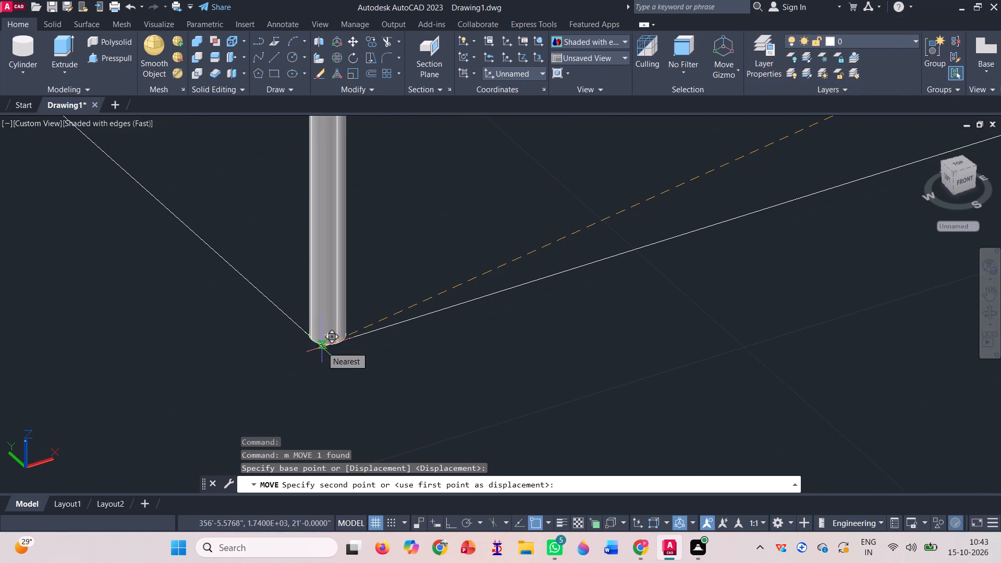
left_click(321, 349)
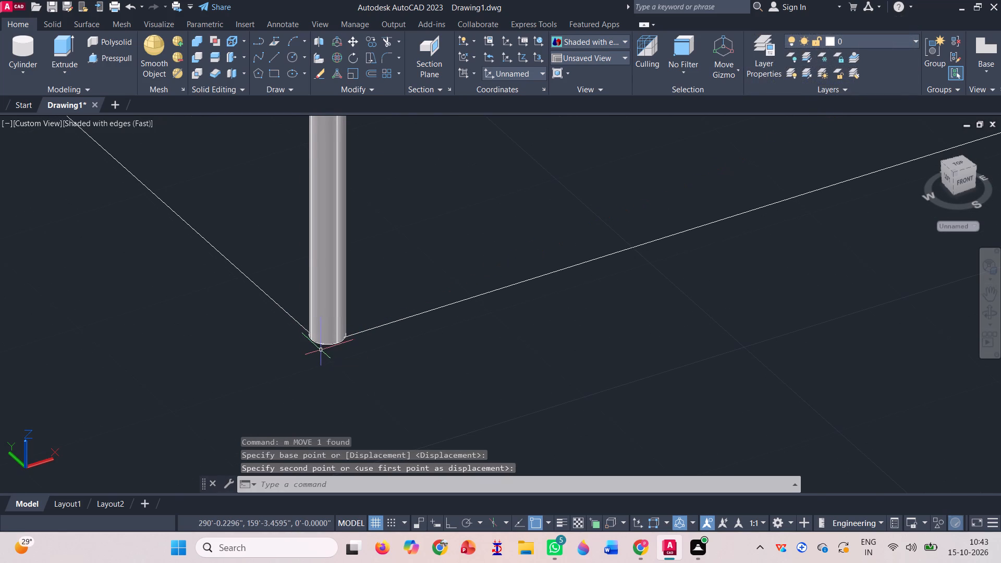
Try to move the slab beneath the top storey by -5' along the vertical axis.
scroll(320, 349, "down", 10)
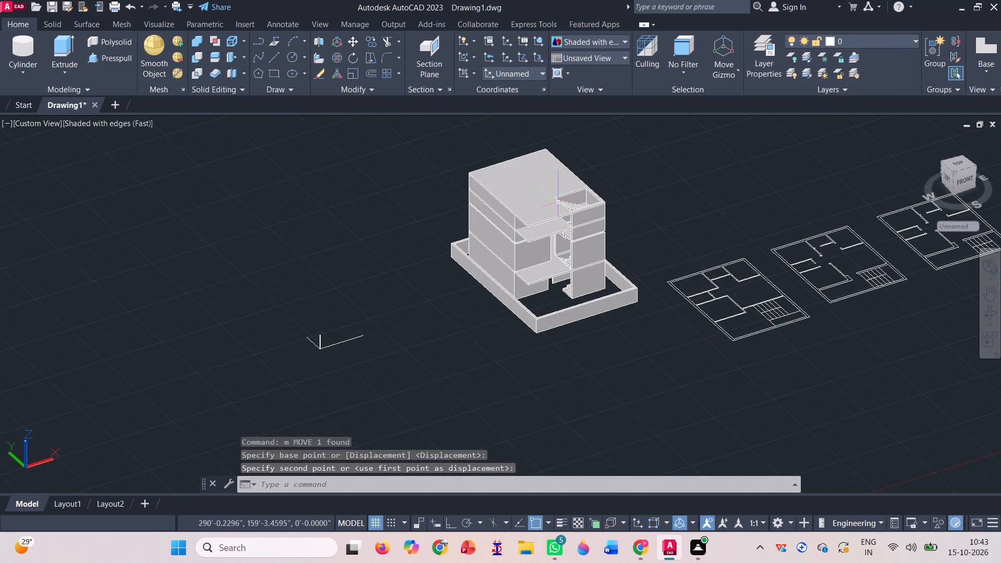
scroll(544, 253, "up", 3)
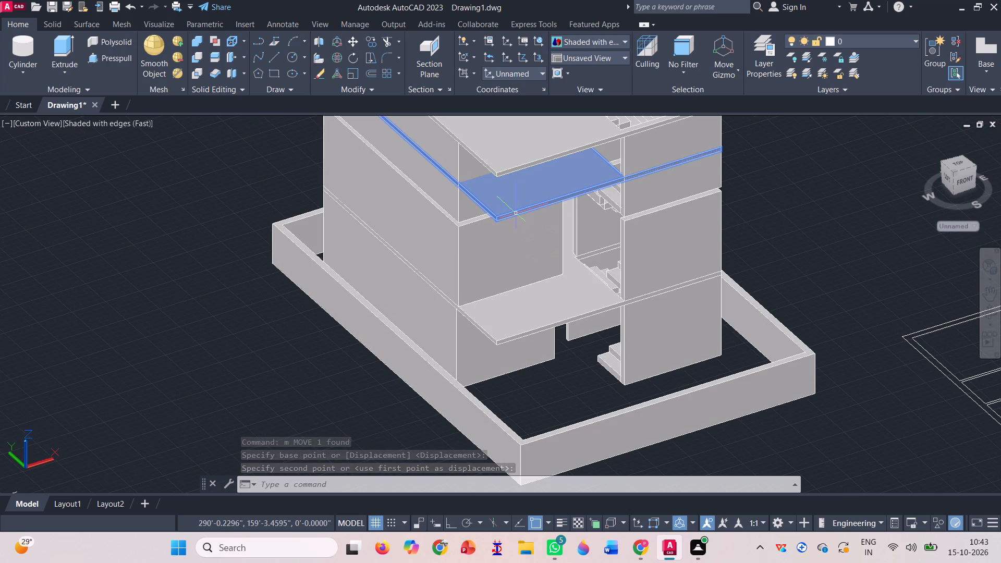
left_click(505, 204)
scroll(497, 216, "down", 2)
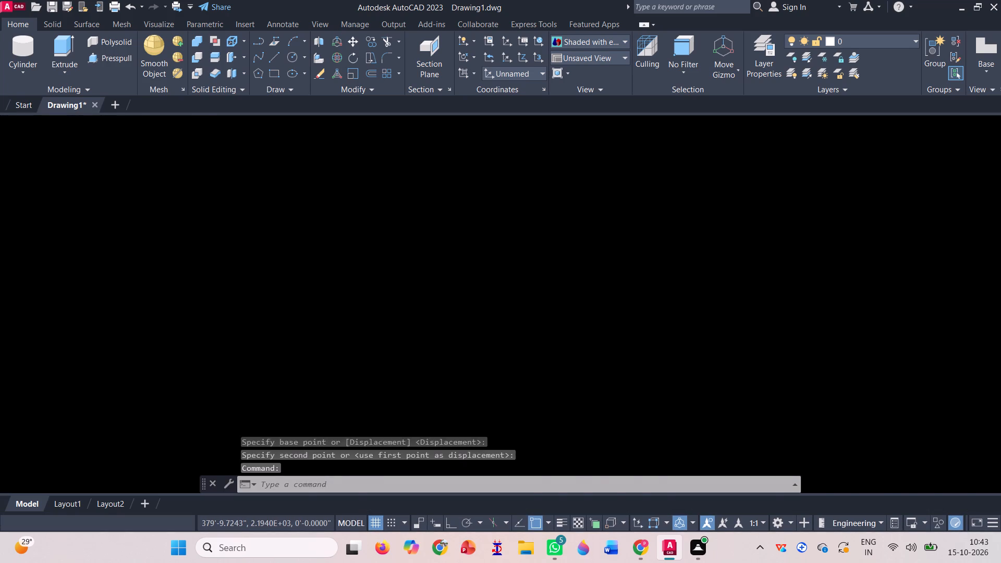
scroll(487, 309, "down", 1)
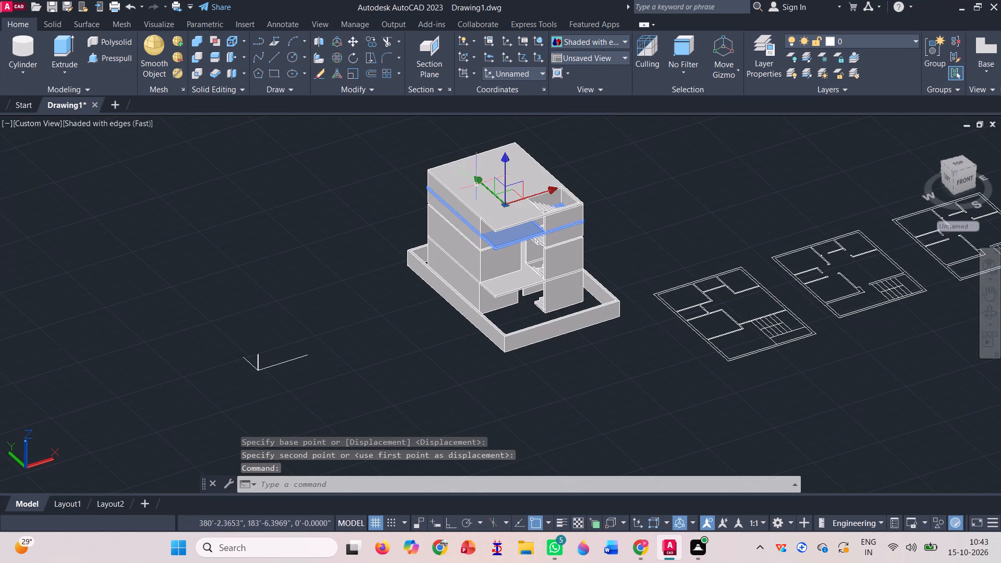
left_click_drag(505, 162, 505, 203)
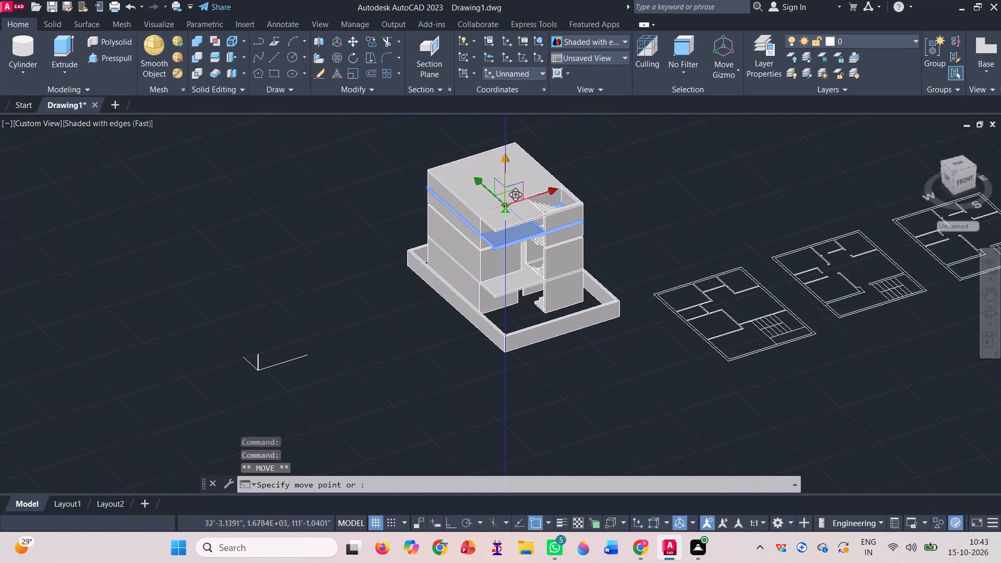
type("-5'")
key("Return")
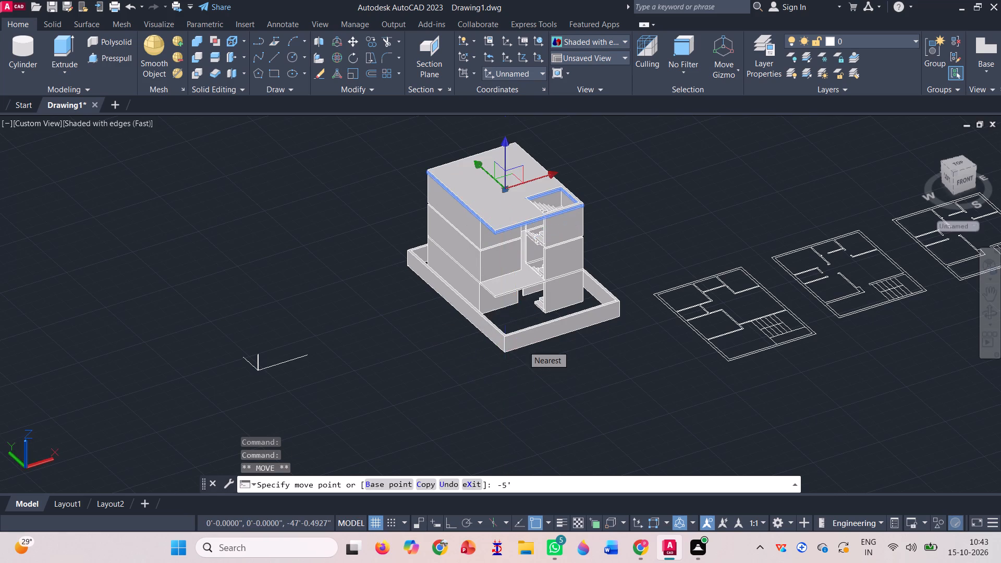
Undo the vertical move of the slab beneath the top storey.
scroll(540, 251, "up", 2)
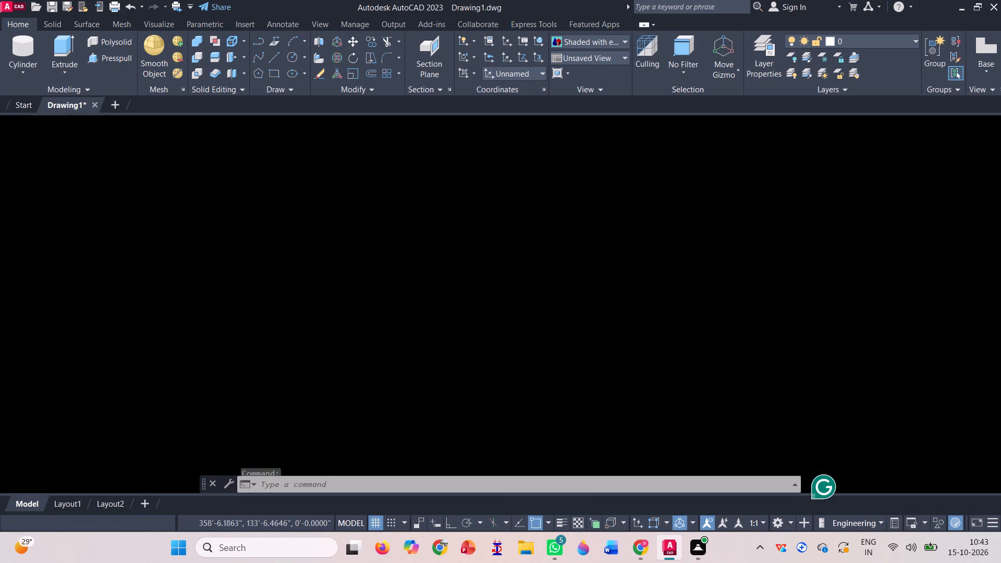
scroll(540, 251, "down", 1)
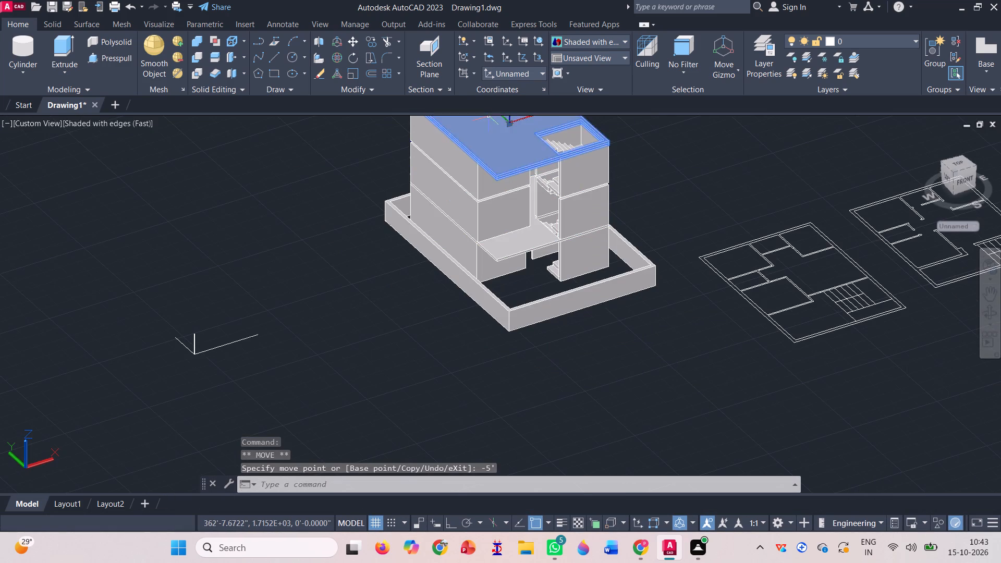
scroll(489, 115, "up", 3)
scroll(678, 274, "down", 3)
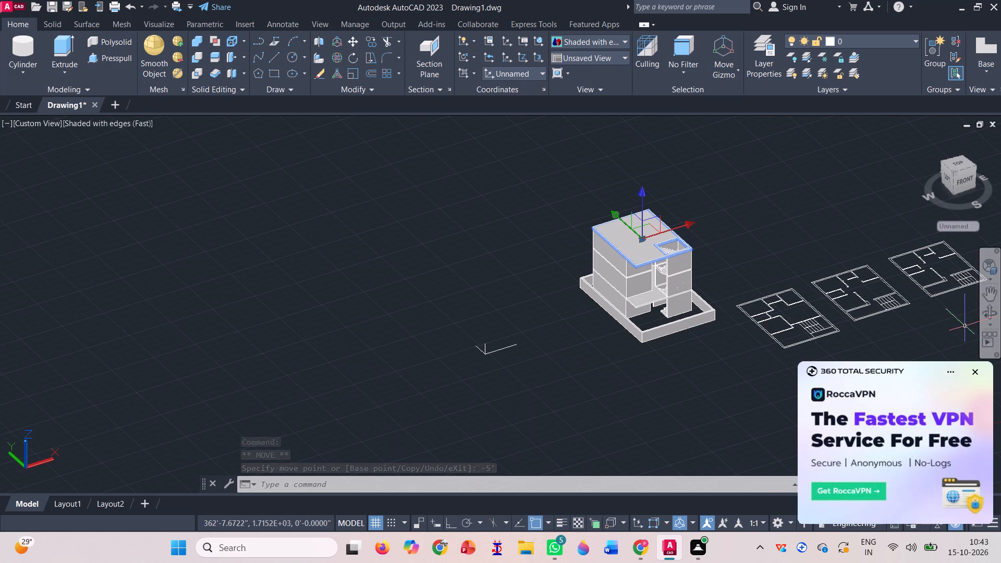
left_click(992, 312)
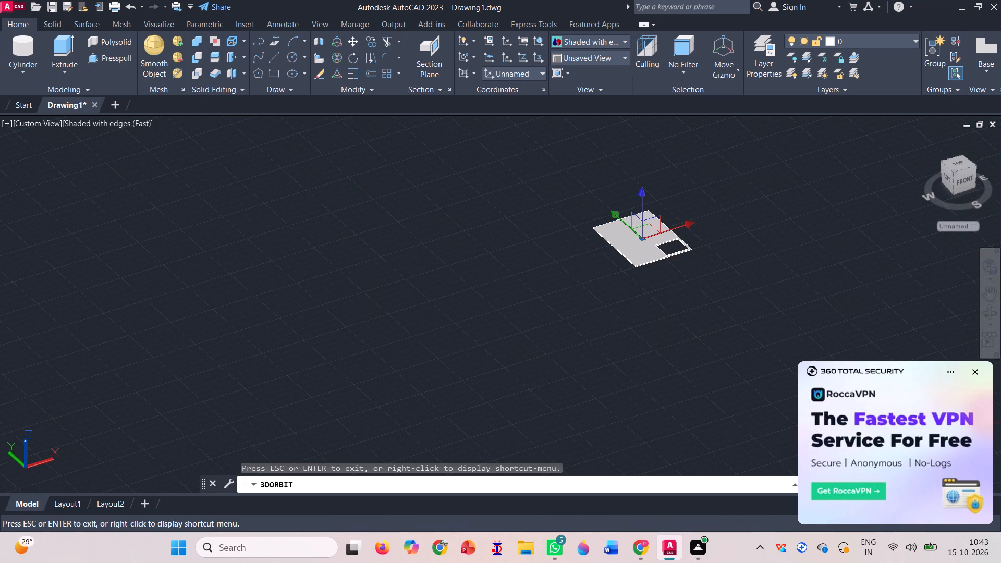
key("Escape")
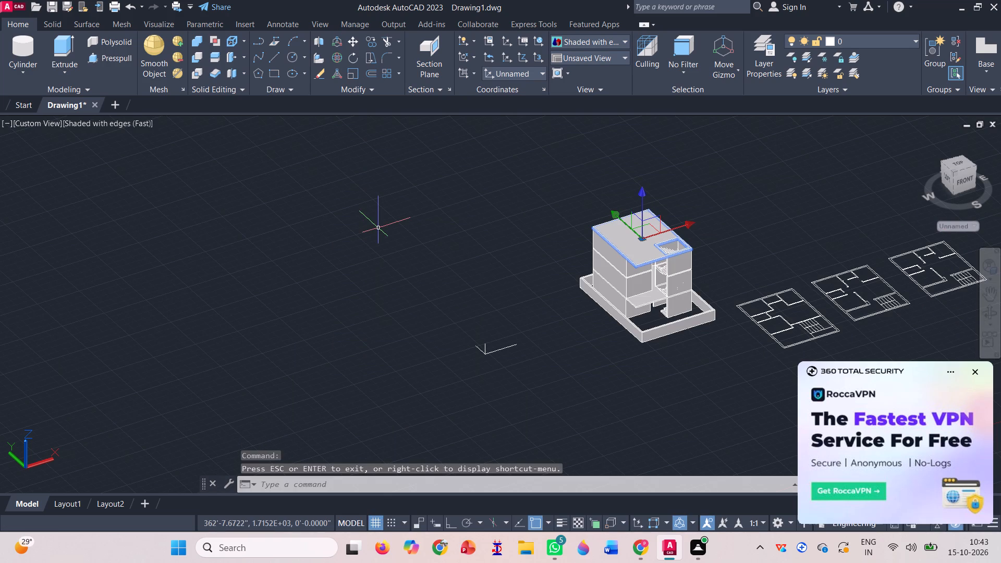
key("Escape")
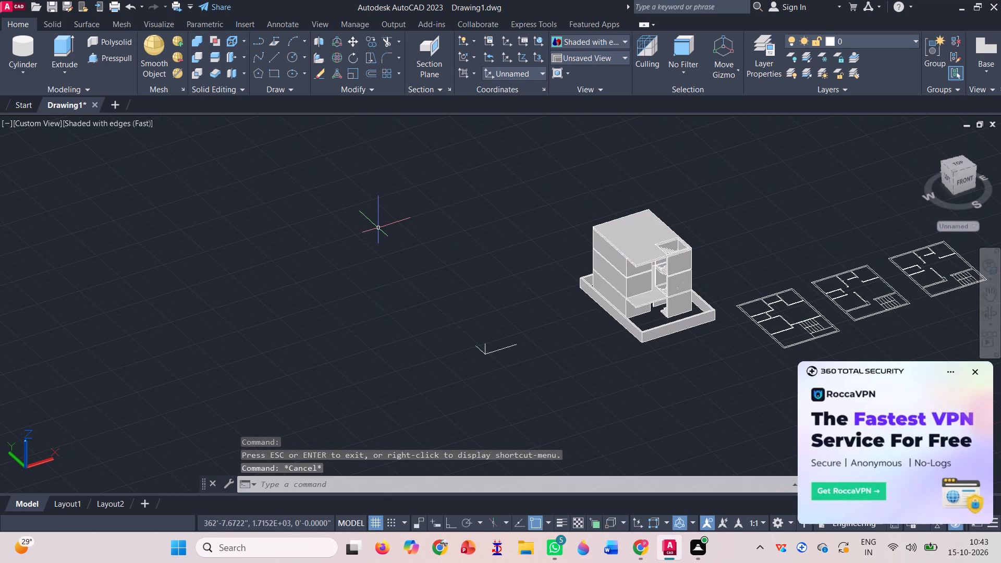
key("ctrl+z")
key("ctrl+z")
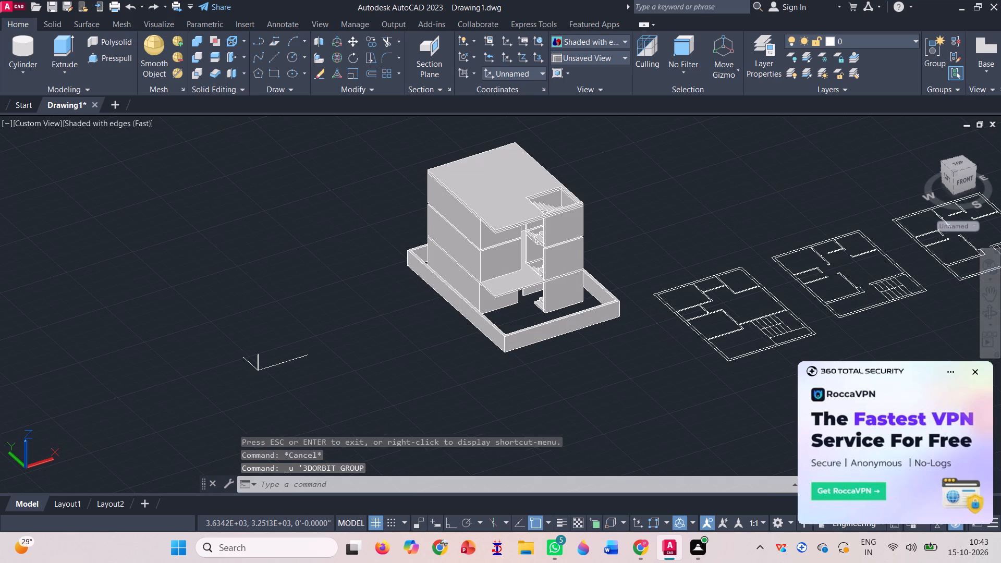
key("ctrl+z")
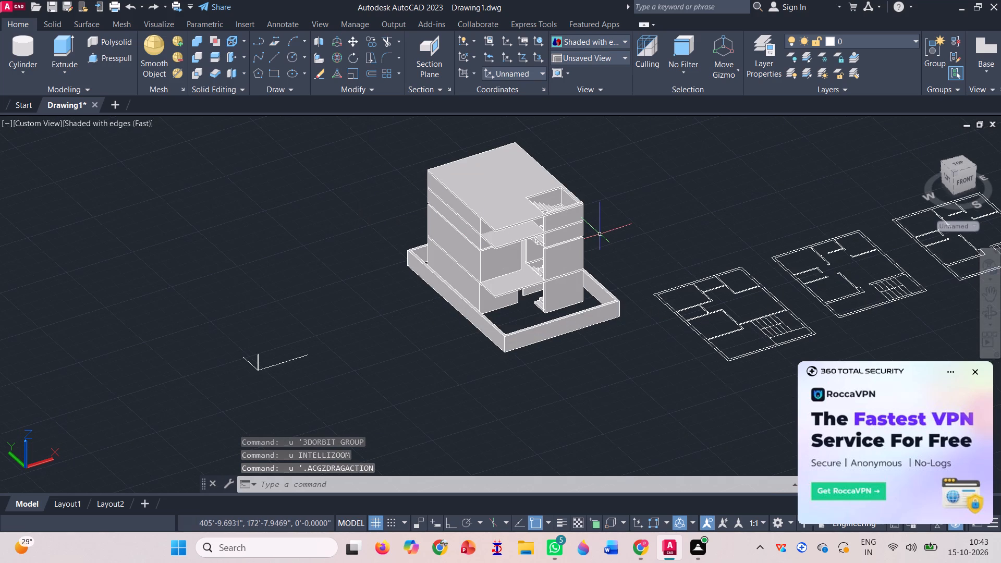
Move the raised slab beneath the top storey straight down, from its lower back corner onto the top corner of the middle-storey walls.
left_click(997, 308)
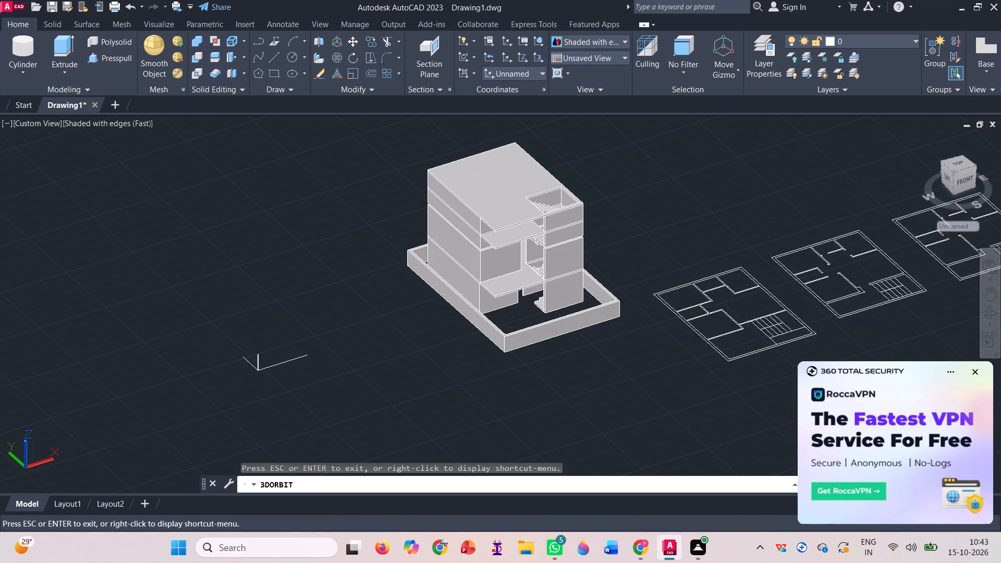
left_click_drag(611, 394, 781, 333)
left_click_drag(523, 402, 533, 435)
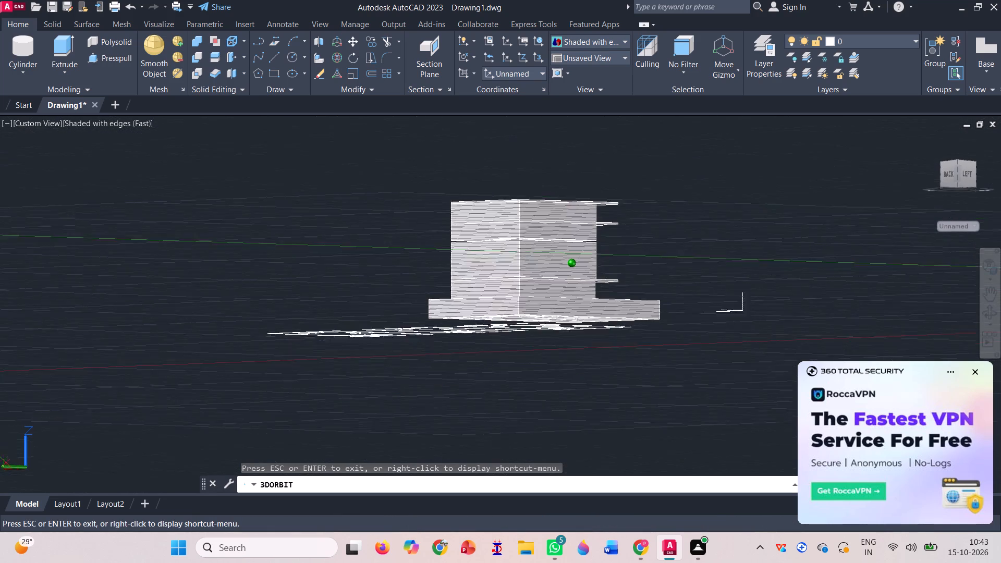
left_click_drag(533, 435, 547, 486)
scroll(543, 382, "up", 4)
scroll(592, 391, "up", 4)
scroll(555, 337, "up", 2)
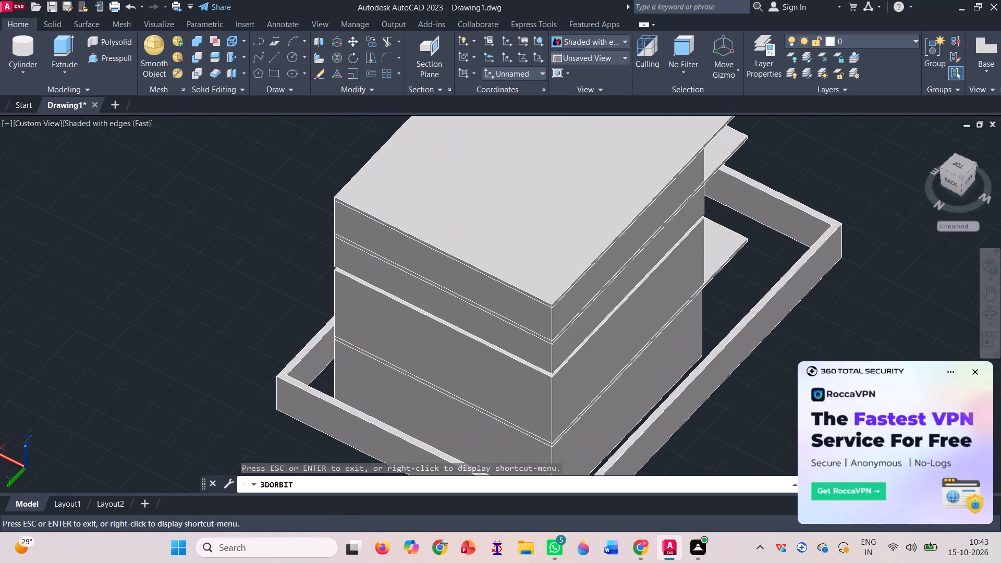
scroll(555, 337, "up", 1)
key("Escape")
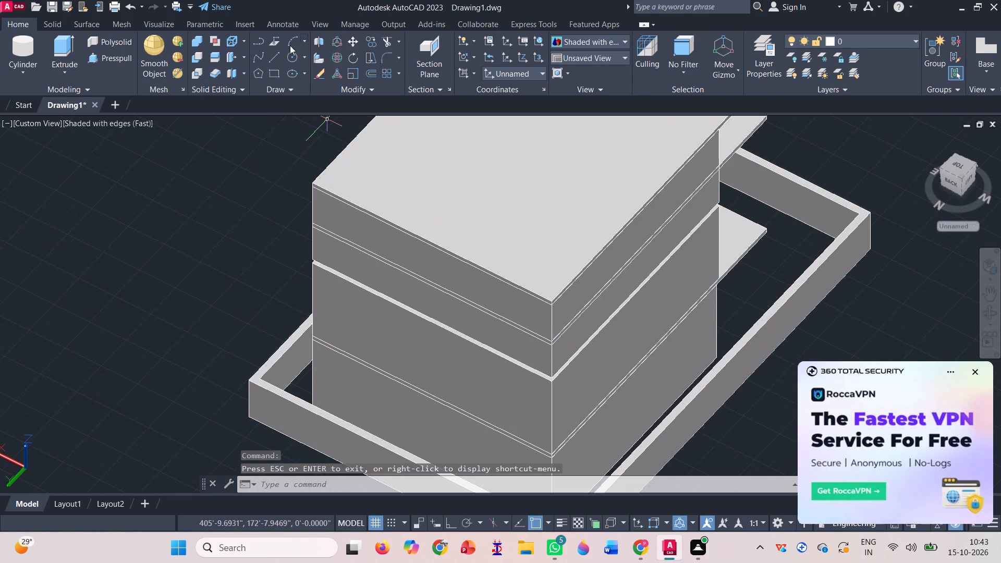
left_click(353, 38)
scroll(548, 313, "up", 3)
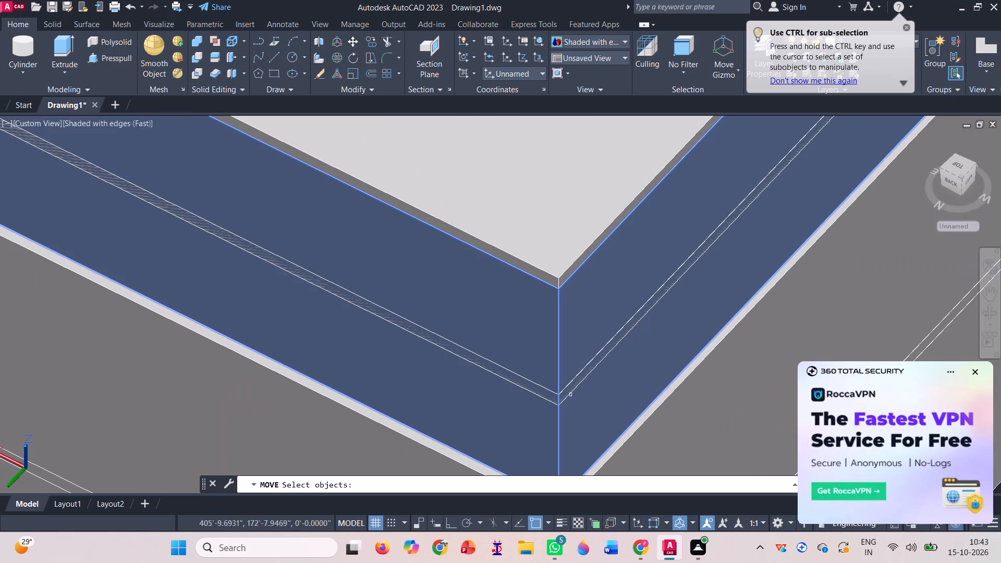
left_click(567, 393)
key("space")
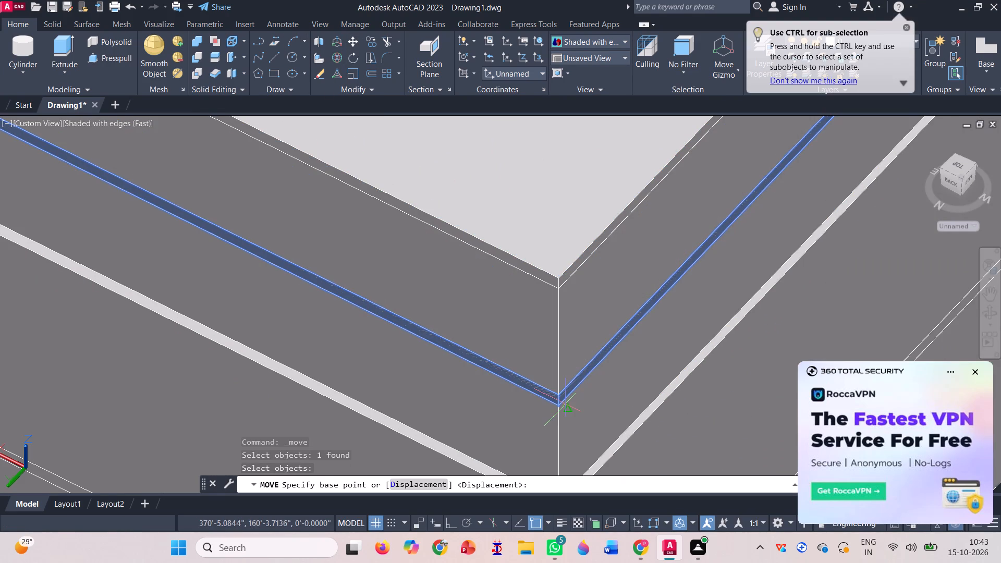
scroll(565, 403, "up", 2)
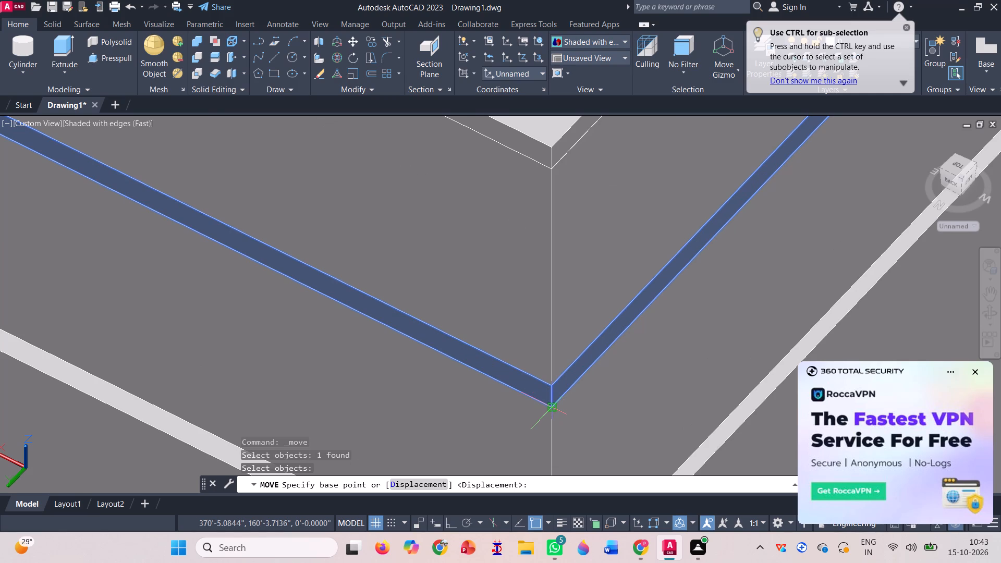
left_click(555, 407)
scroll(529, 288, "down", 2)
scroll(536, 447, "up", 2)
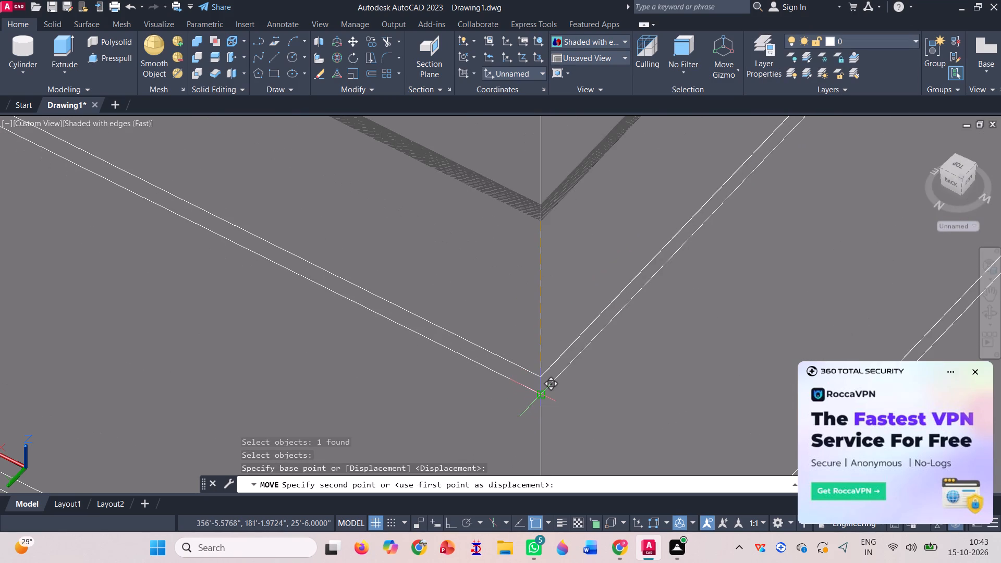
left_click(541, 393)
scroll(439, 359, "down", 5)
key("space")
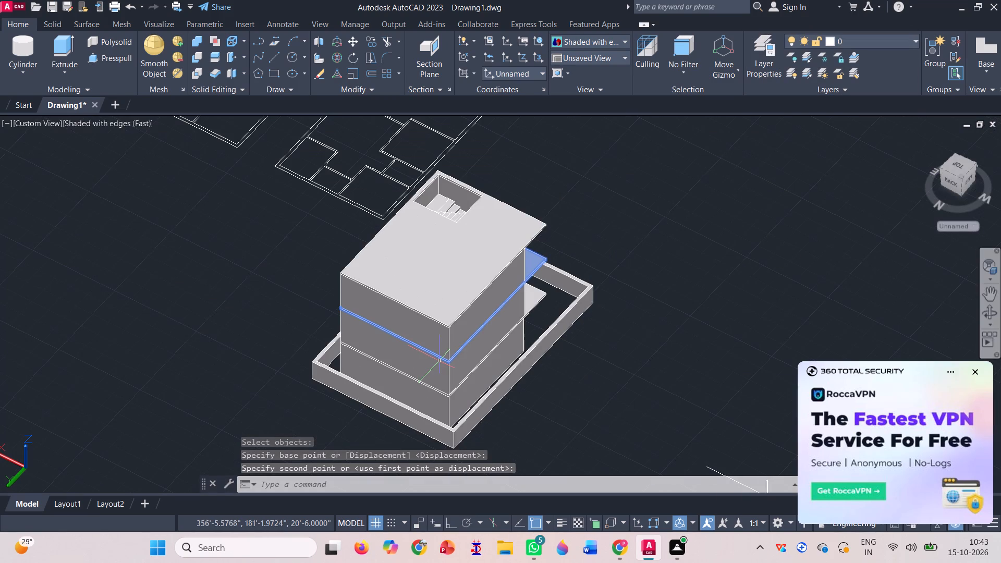
Examine the cylindrical post and the balcony-edge polyline standing outside the boundary wall.
left_click(991, 314)
left_click_drag(590, 397, 558, 395)
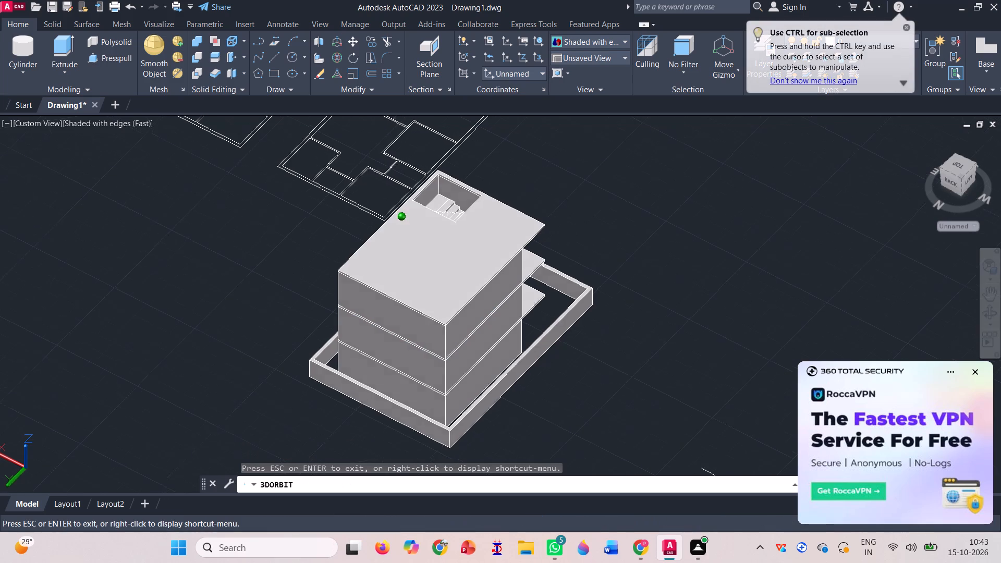
left_click_drag(558, 395, 390, 355)
scroll(424, 248, "down", 8)
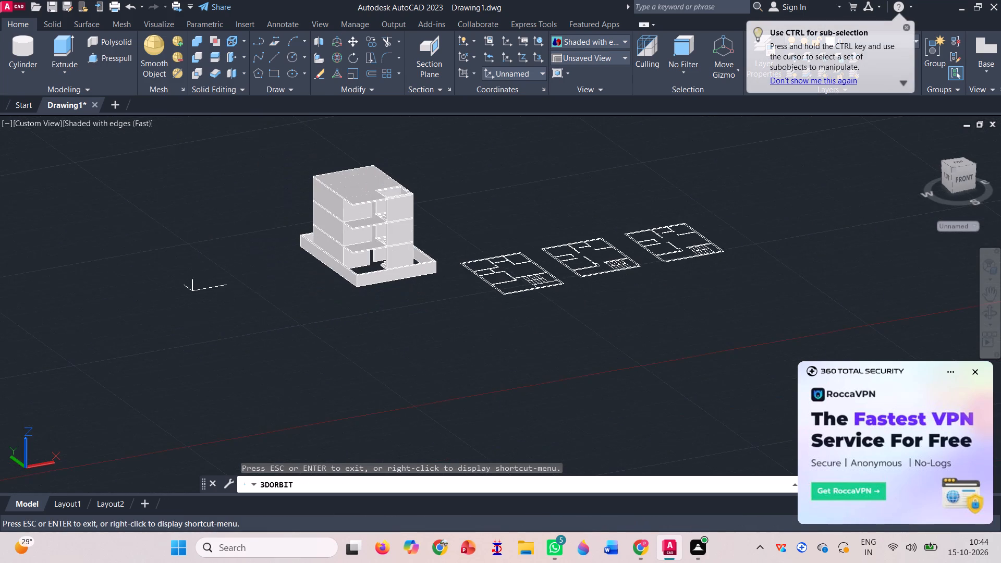
scroll(175, 289, "up", 18)
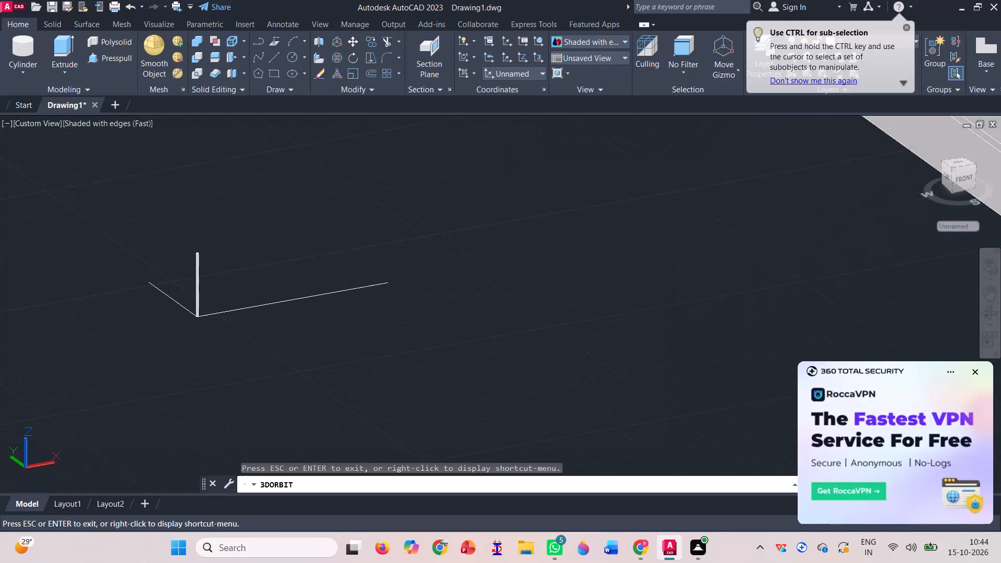
scroll(186, 296, "up", 12)
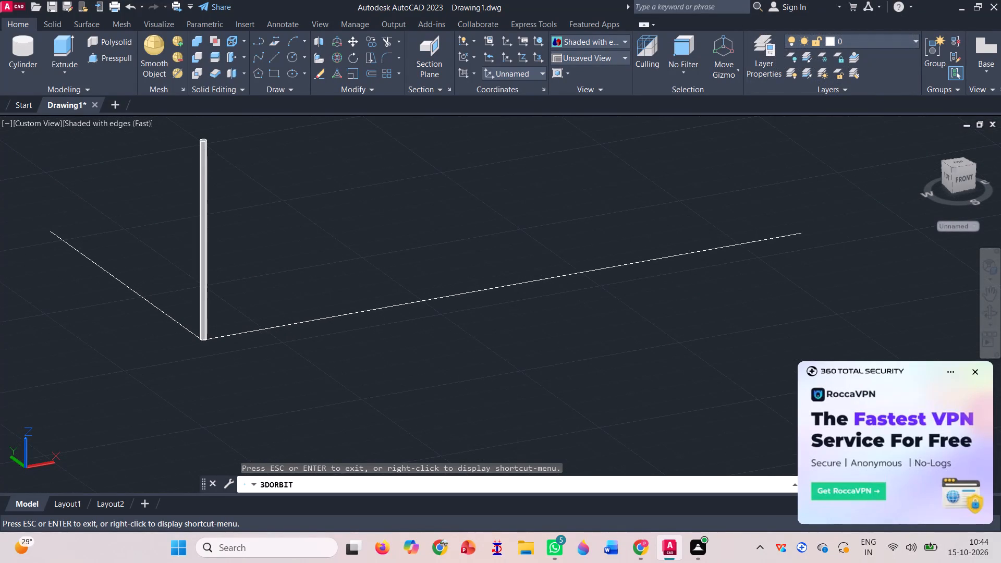
scroll(253, 388, "down", 2)
left_click_drag(356, 264, 353, 316)
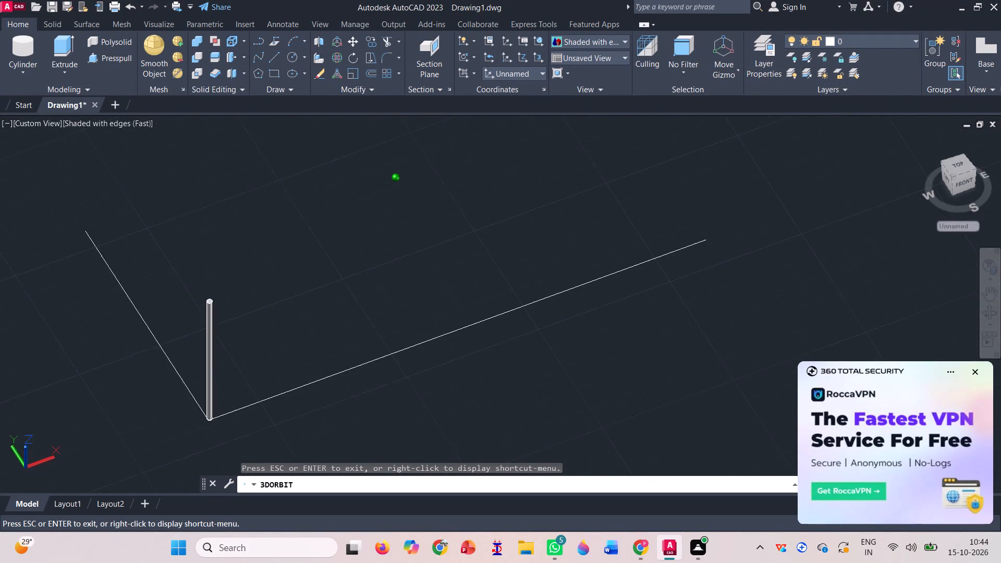
left_click_drag(353, 316, 347, 344)
scroll(167, 439, "up", 3)
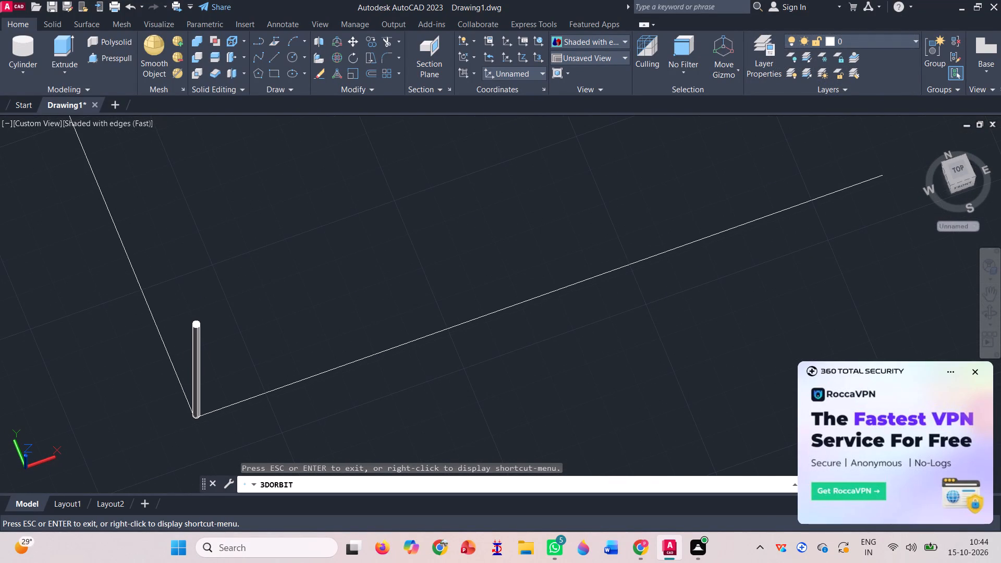
key("Escape")
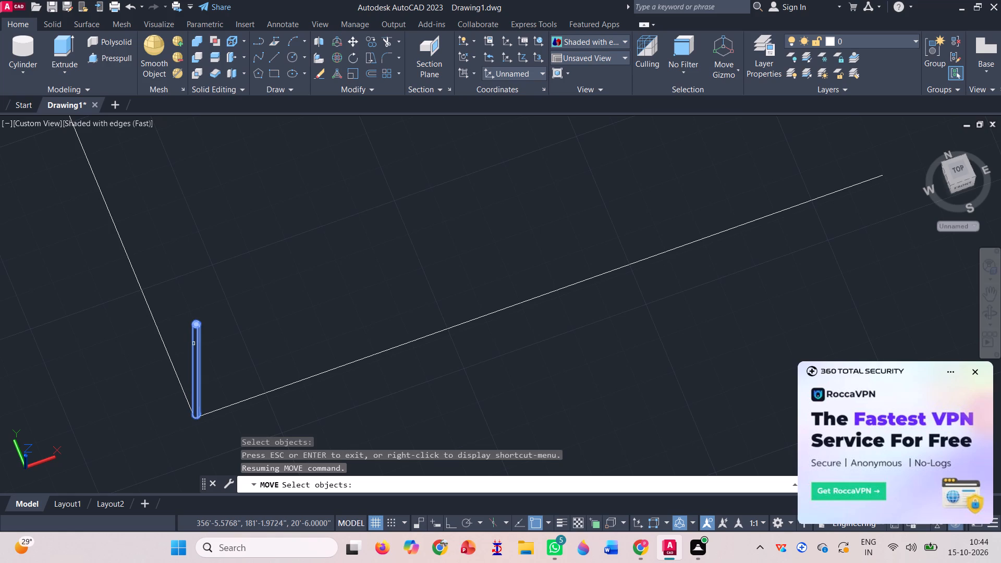
scroll(280, 348, "down", 1)
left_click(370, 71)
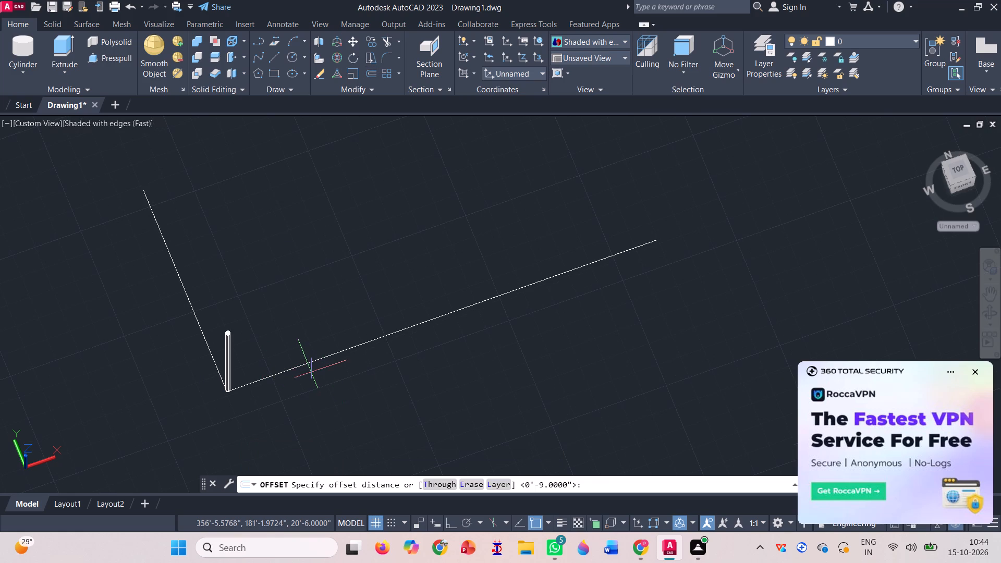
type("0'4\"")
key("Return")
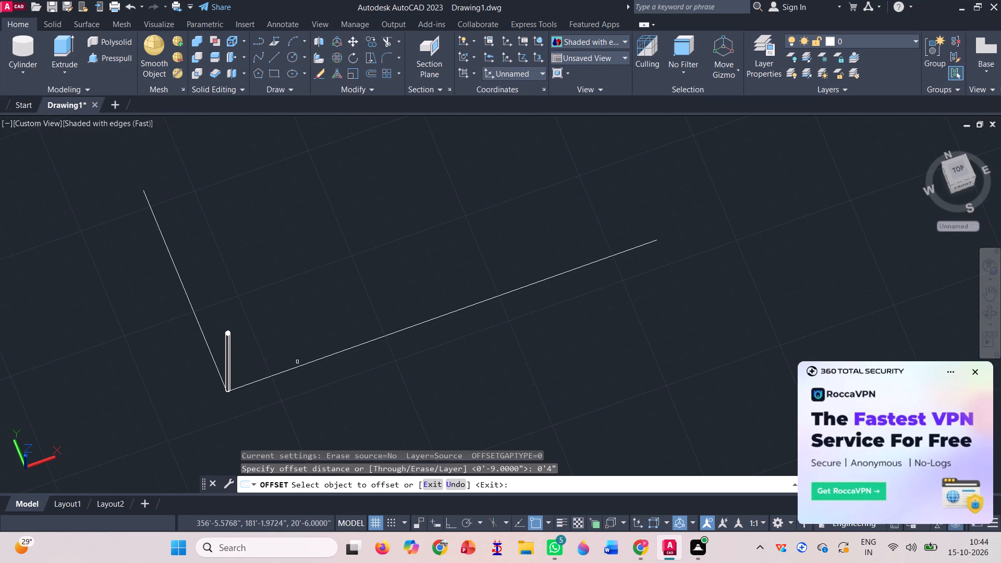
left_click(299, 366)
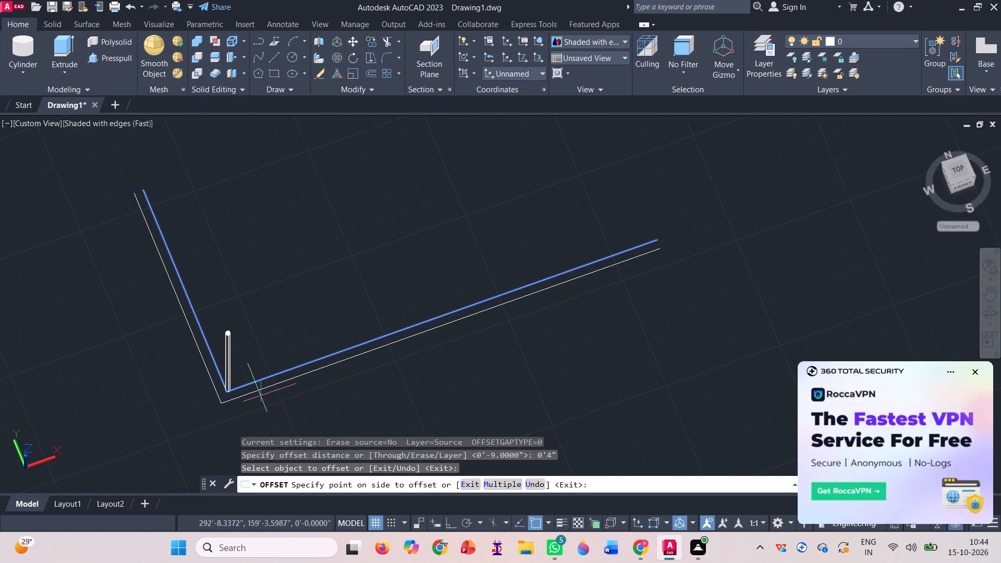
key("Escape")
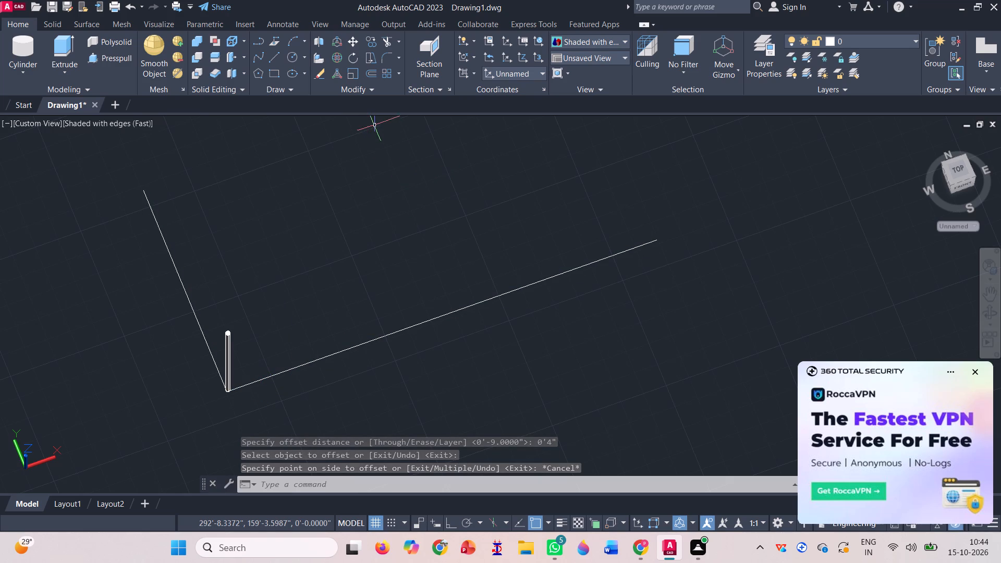
Offset the balcony-edge polyline 0'2" towards its inner side to make a parallel second line.
left_click(373, 74)
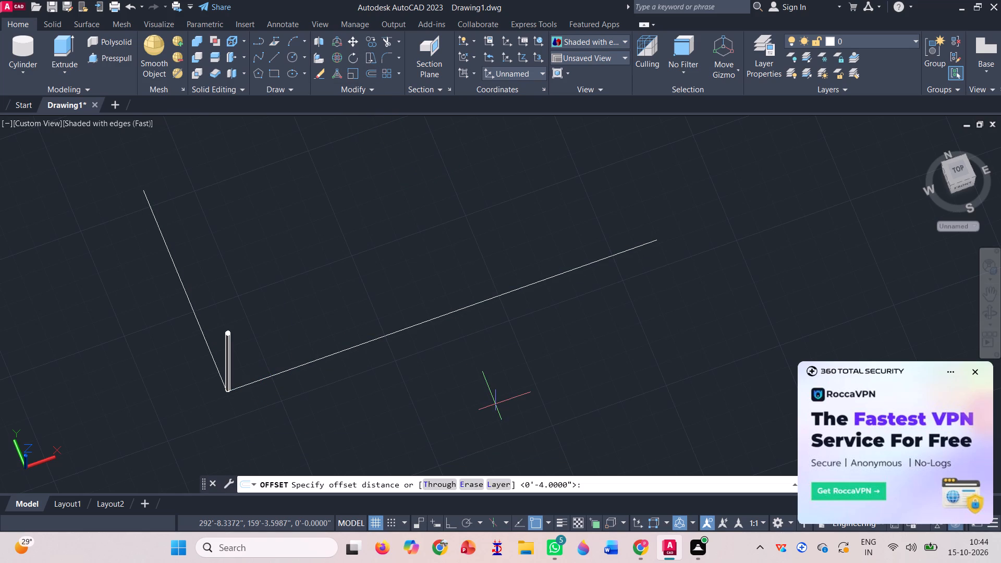
type("0'2\"")
key("Return")
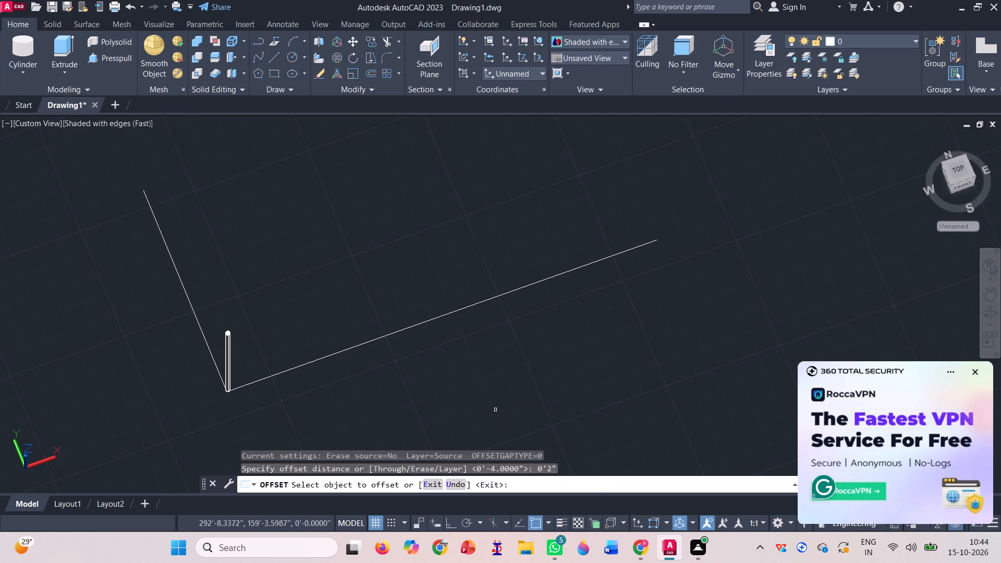
left_click(349, 350)
left_click(352, 324)
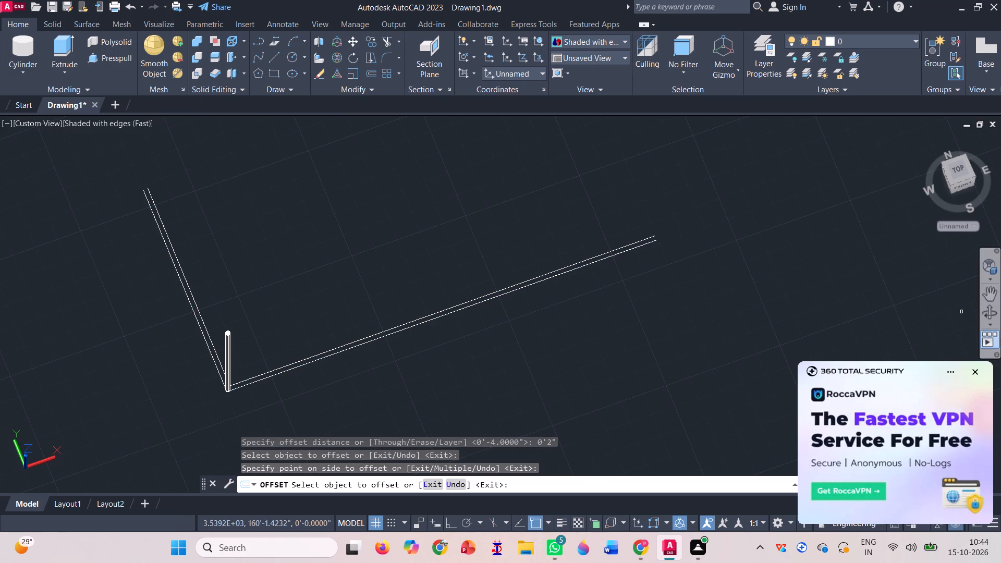
Move the cylindrical post at the polyline corner inward so its base sits between the two parallel polylines.
left_click(985, 311)
left_click_drag(275, 428, 271, 427)
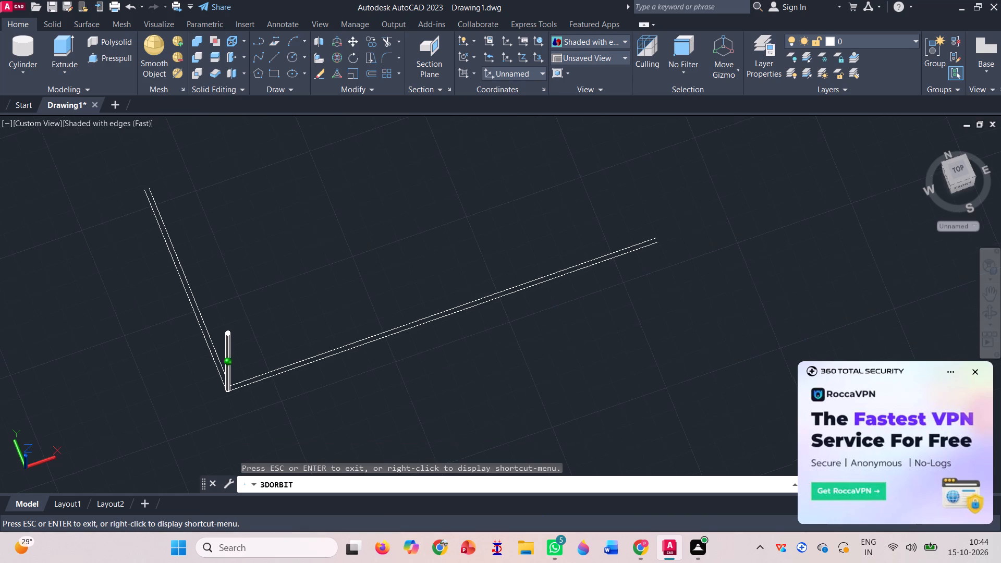
left_click_drag(271, 427, 240, 381)
scroll(246, 465, "up", 3)
left_click_drag(253, 445, 209, 468)
scroll(211, 406, "up", 2)
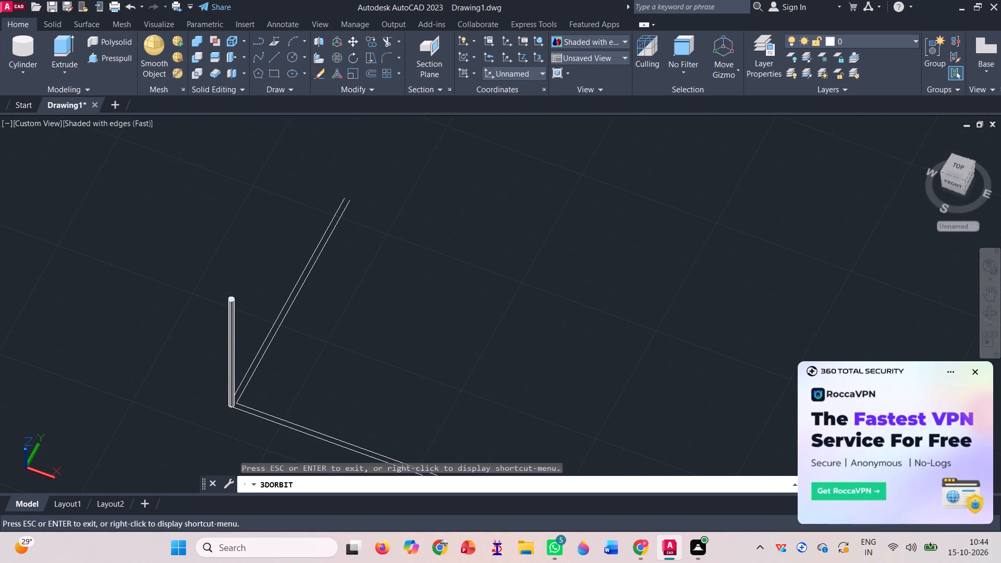
scroll(223, 414, "up", 7)
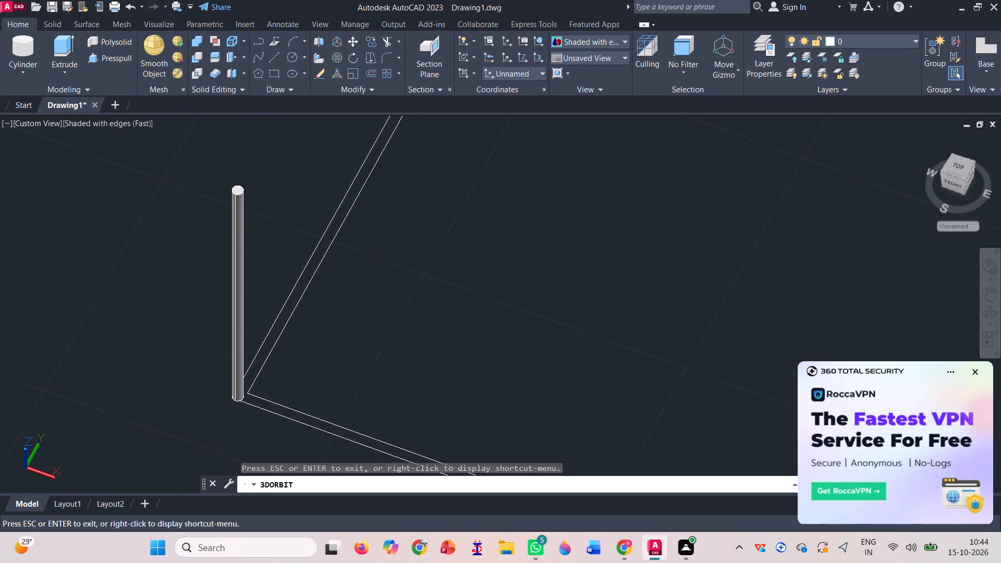
key("Escape")
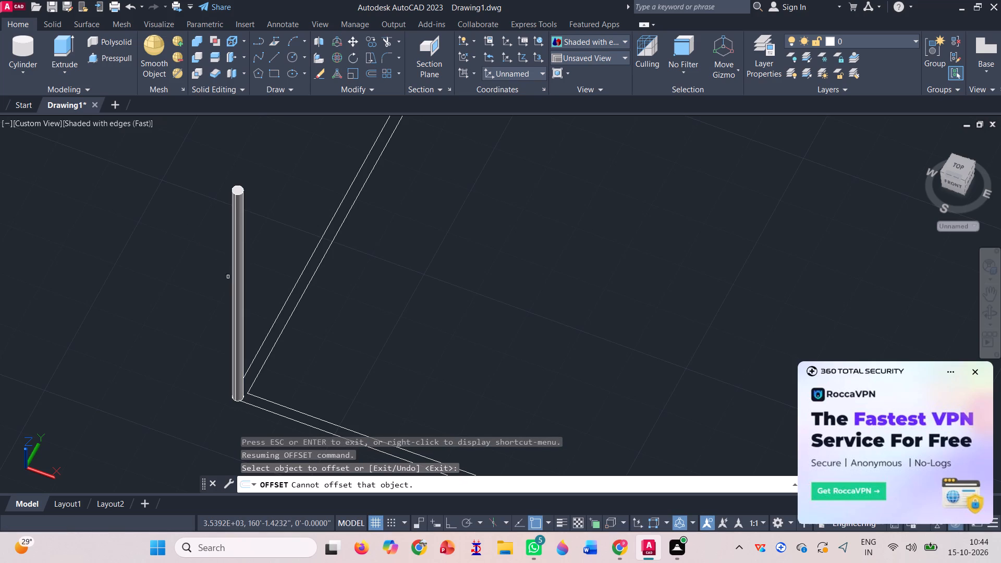
left_click(353, 41)
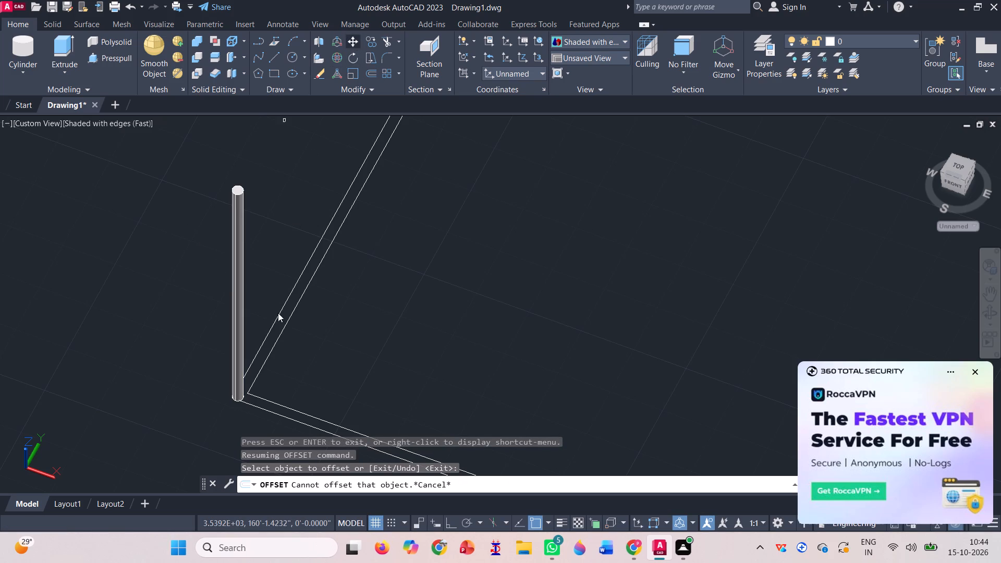
scroll(246, 403, "up", 2)
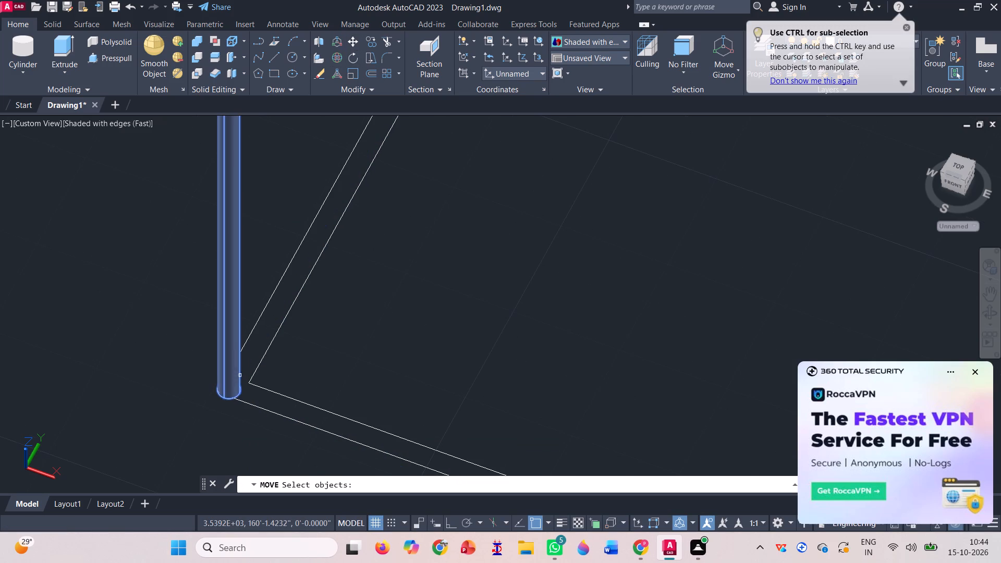
left_click(235, 375)
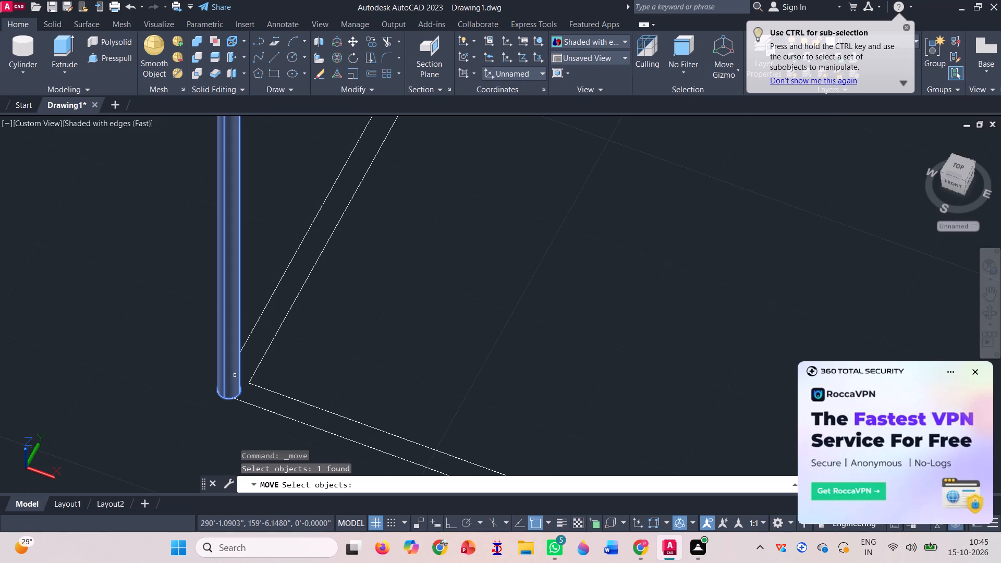
key("space")
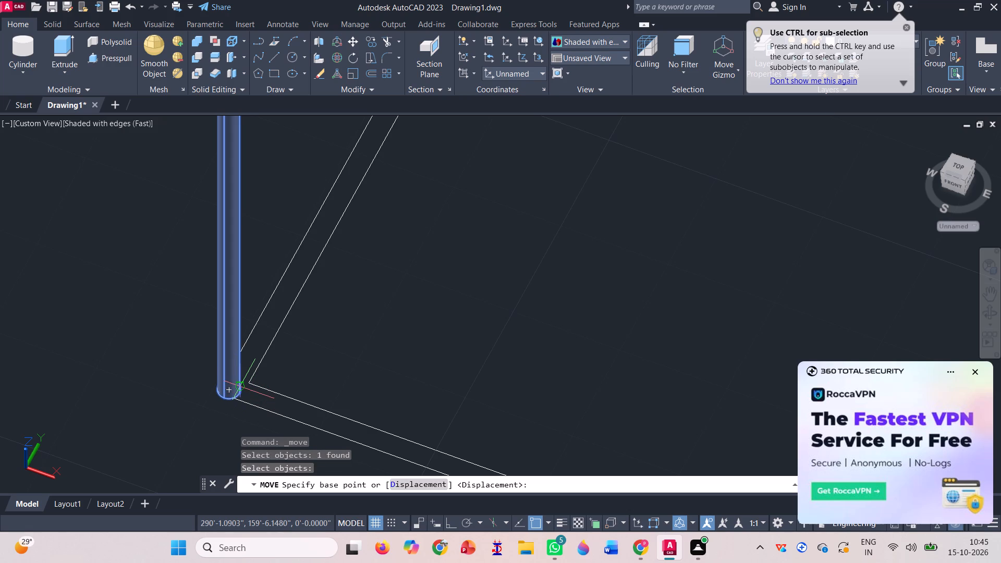
left_click(243, 393)
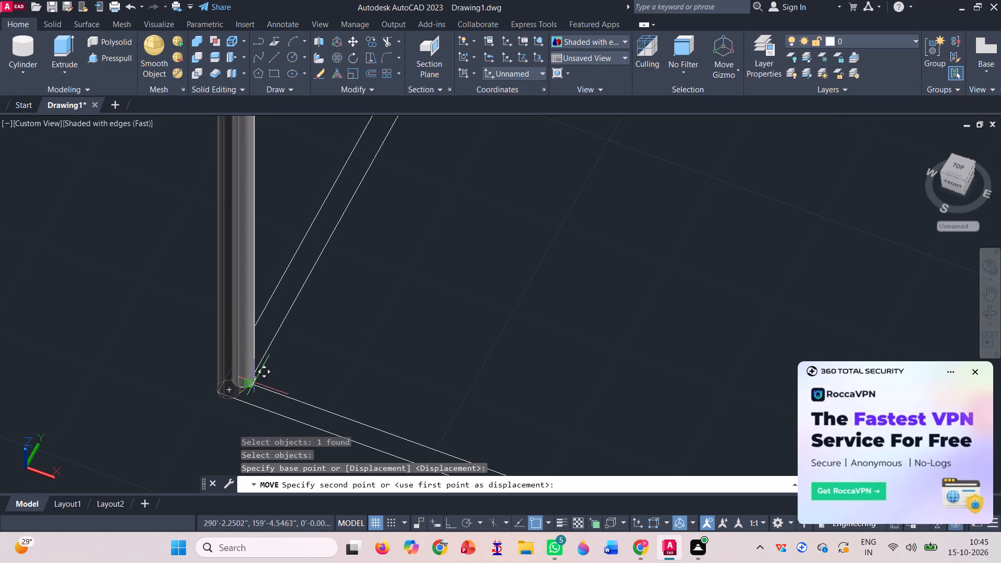
scroll(254, 380, "up", 3)
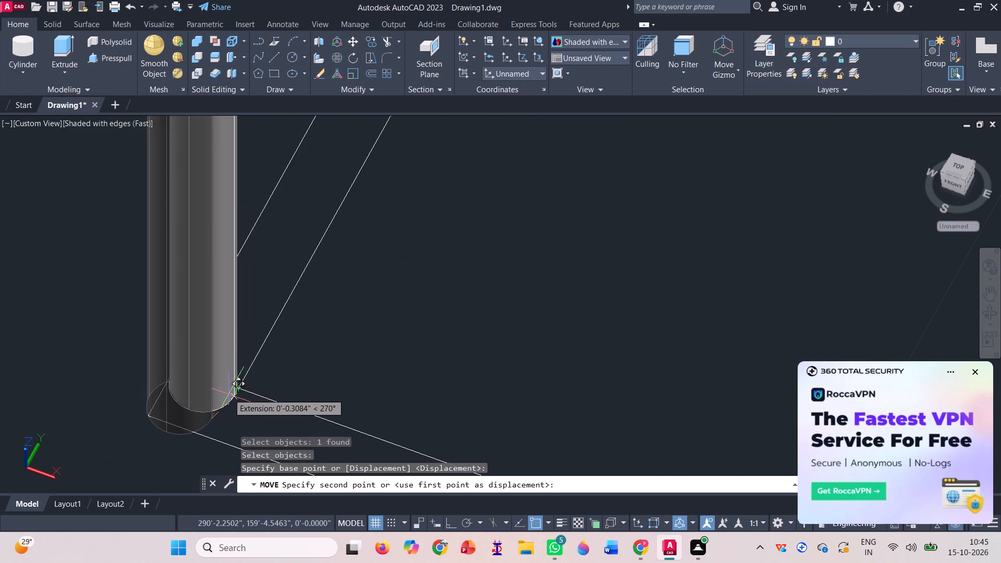
left_click(226, 400)
Copy the corner post from its base centre 1' along the long side of the double polyline, with Ortho on.
scroll(252, 383, "down", 2)
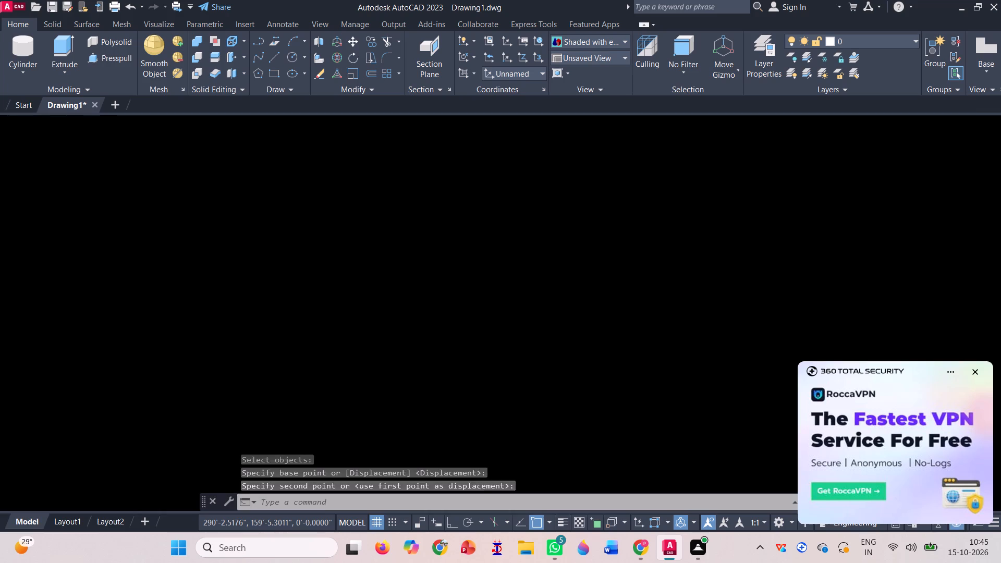
scroll(257, 383, "down", 8)
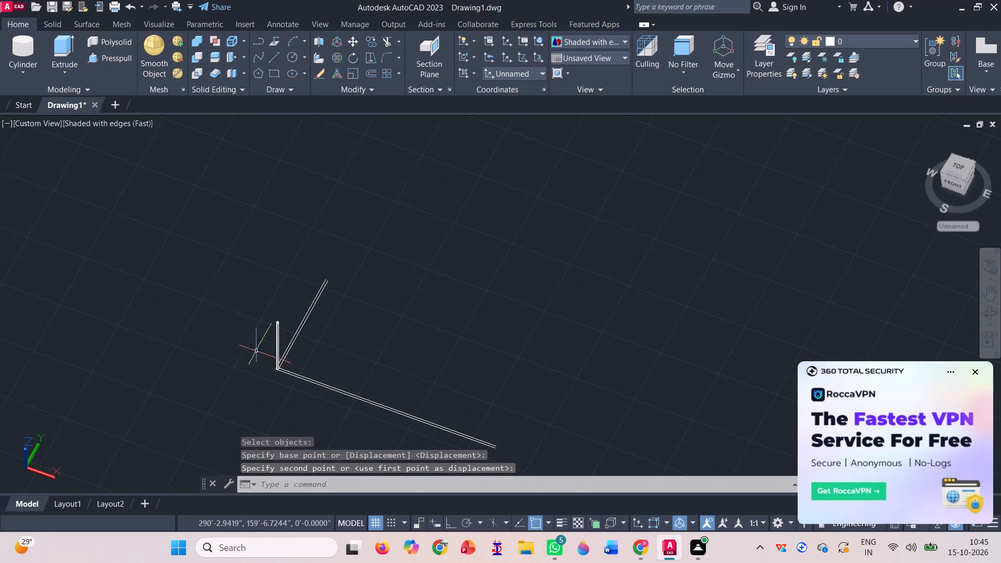
left_click(370, 44)
scroll(256, 269, "down", 1)
scroll(266, 342, "up", 1)
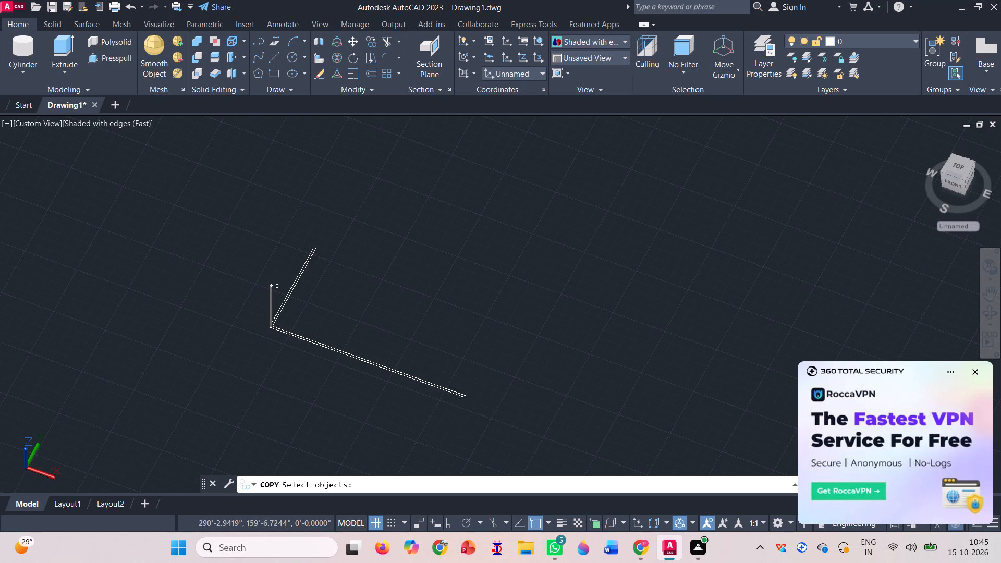
left_click(270, 298)
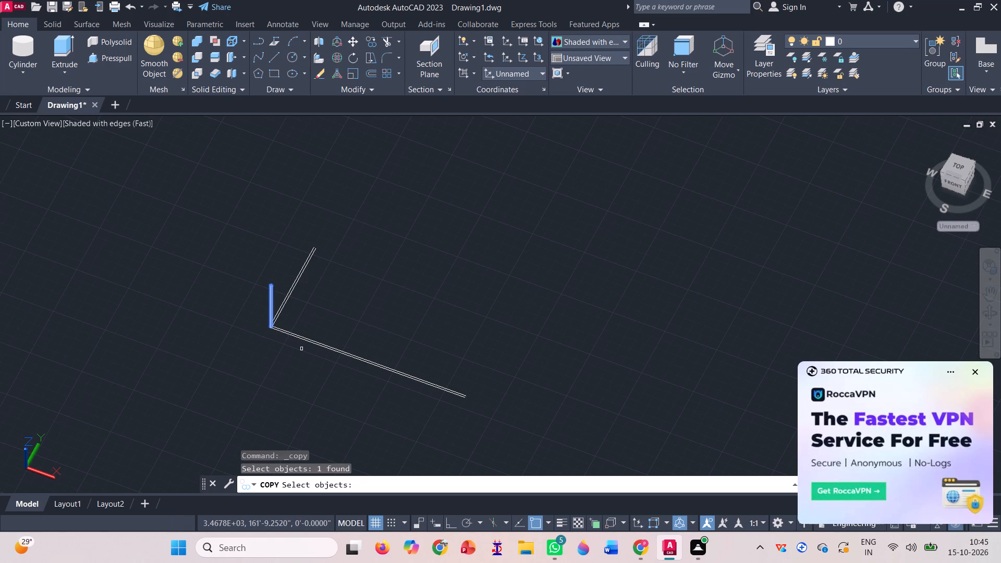
key("space")
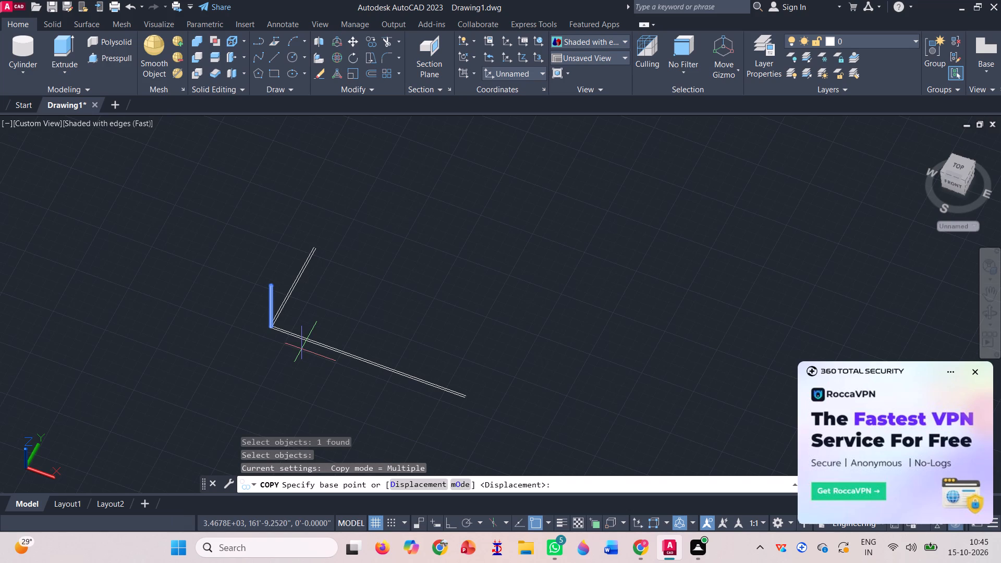
scroll(265, 328, "up", 4)
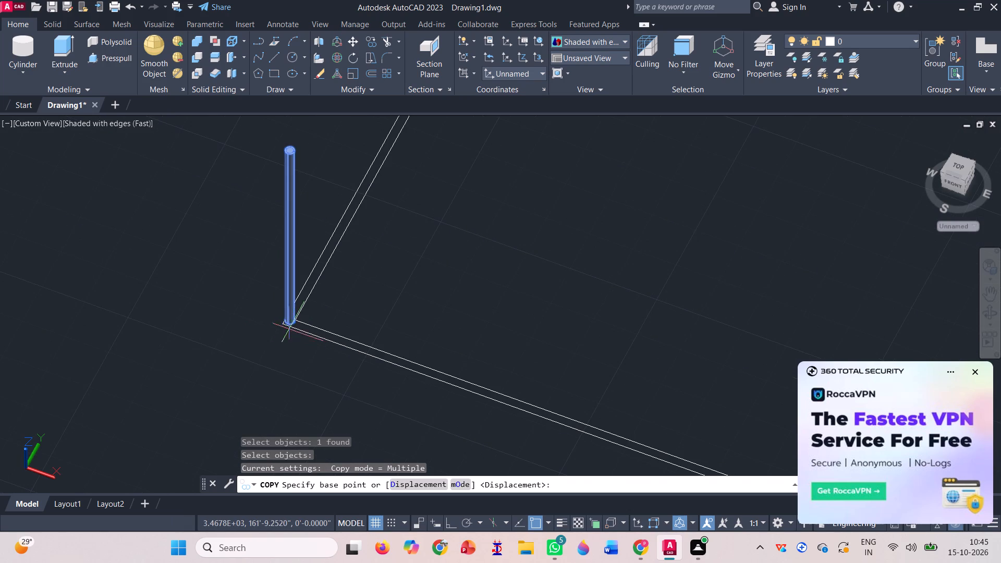
scroll(298, 325, "up", 3)
left_click(284, 314)
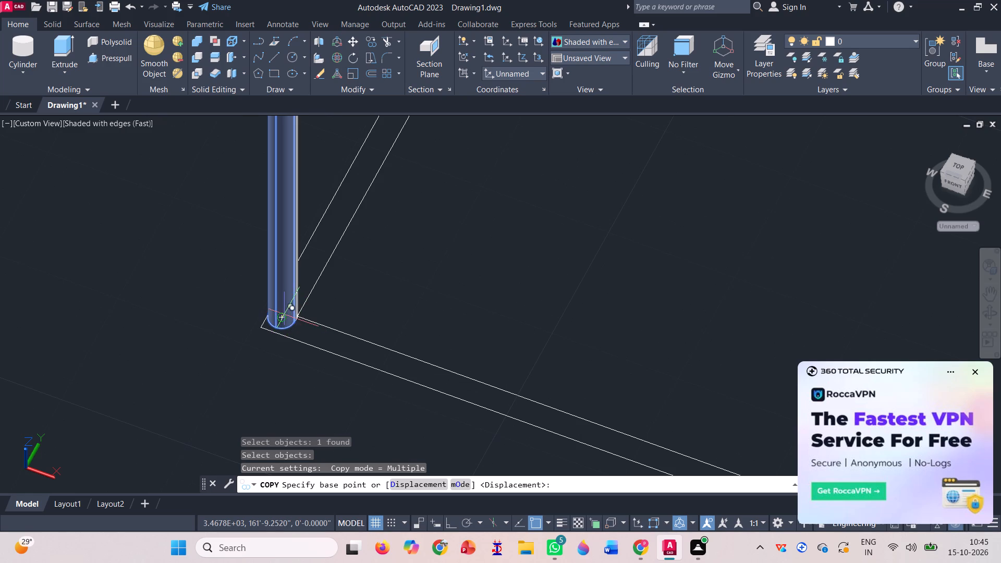
scroll(268, 300, "down", 3)
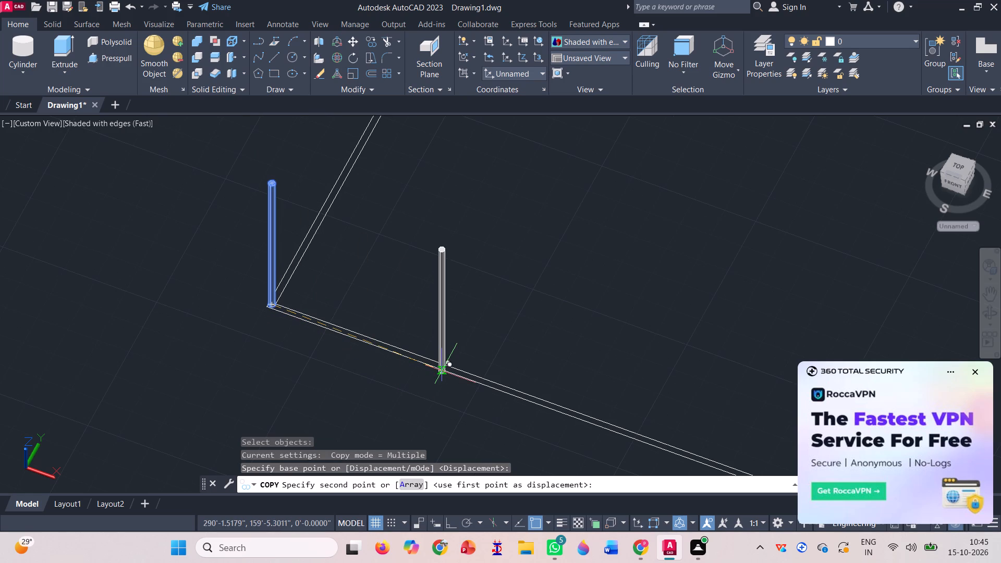
key("F8")
scroll(424, 345, "down", 1)
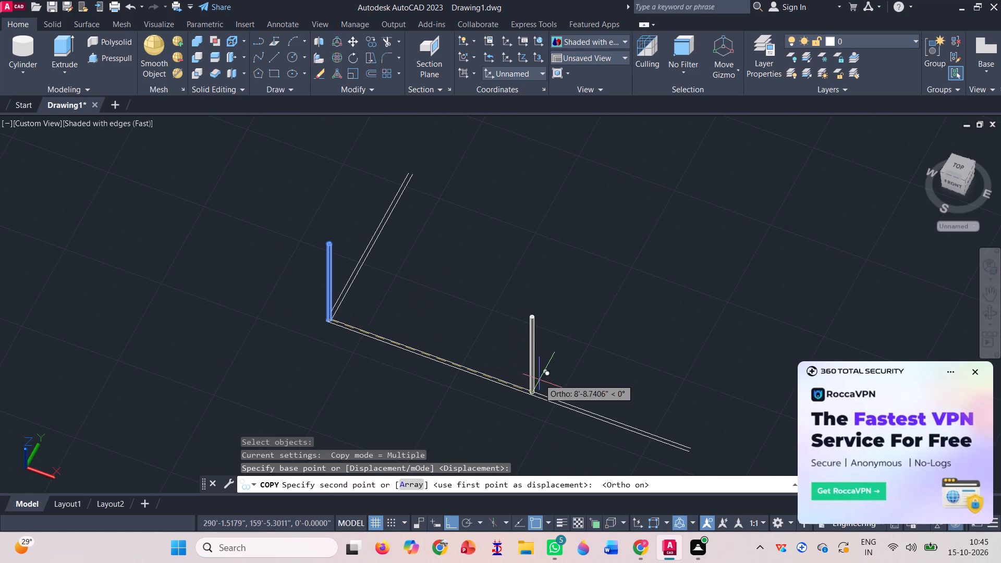
type("1'")
key("Return")
Place further post copies along the long side at 2', 3', 4', 5' and 6' from the corner post.
key("2")
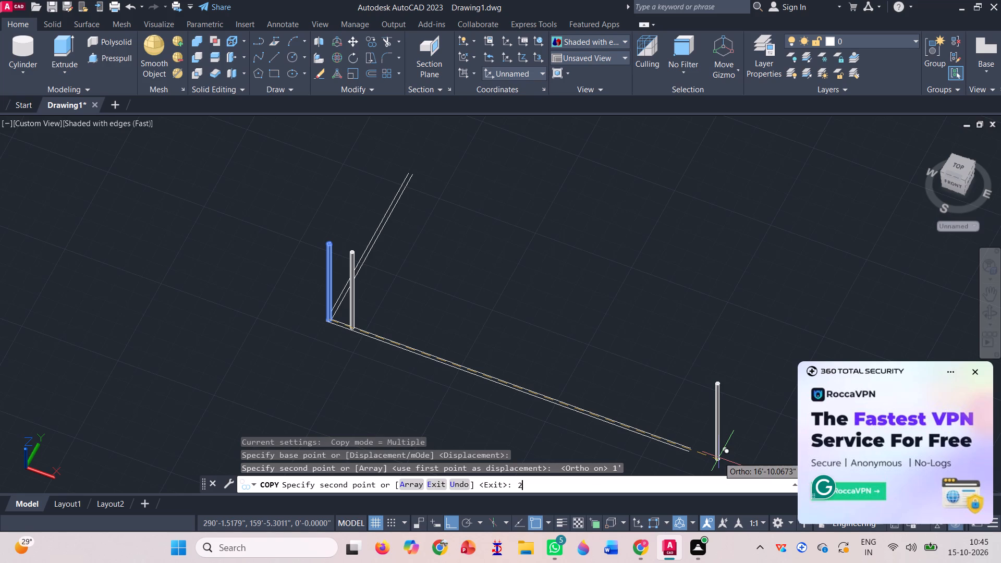
key("apostrophe")
key("Return")
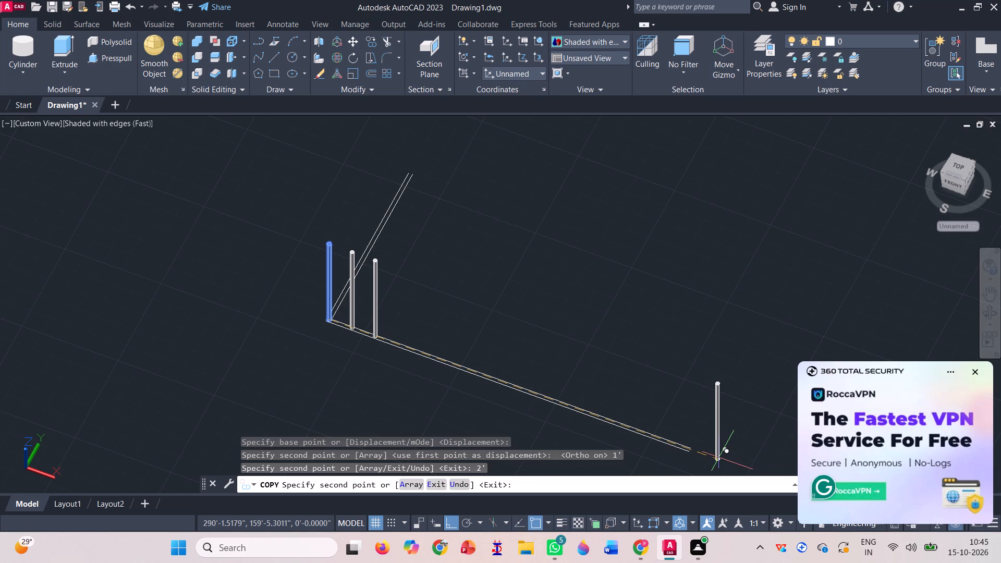
type("3'")
key("Return")
type("4'")
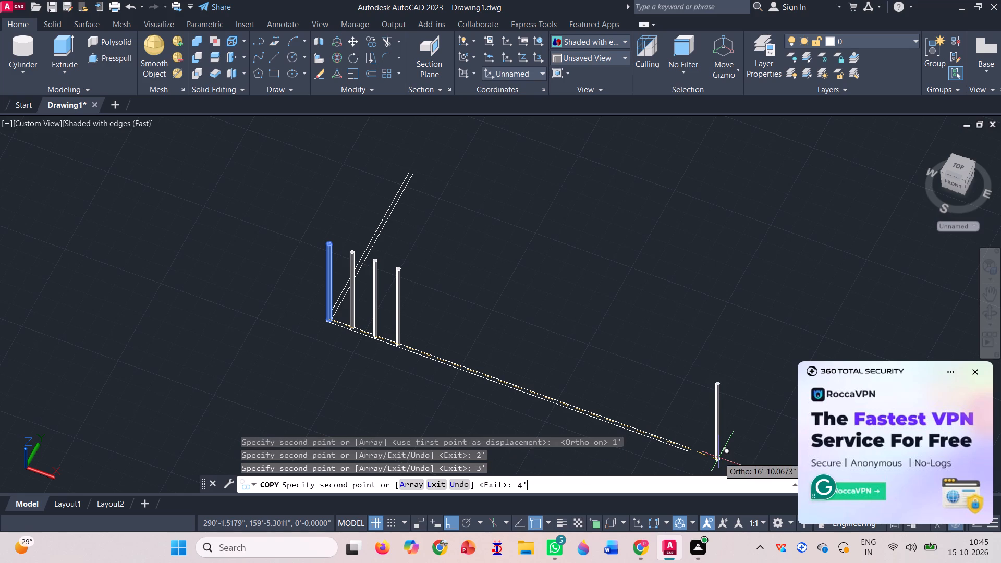
key("Return")
type("5'")
key("Return")
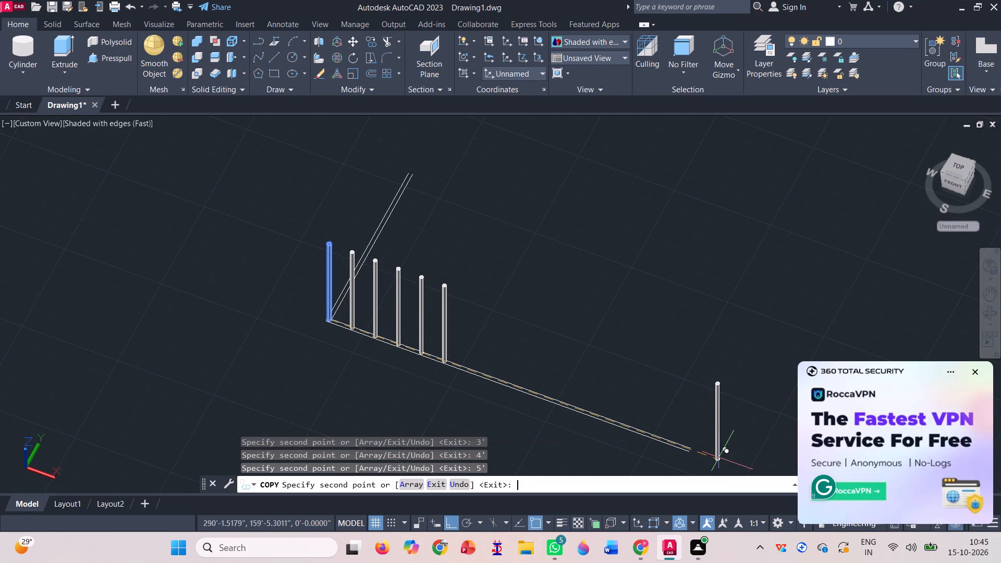
type("6'")
key("Return")
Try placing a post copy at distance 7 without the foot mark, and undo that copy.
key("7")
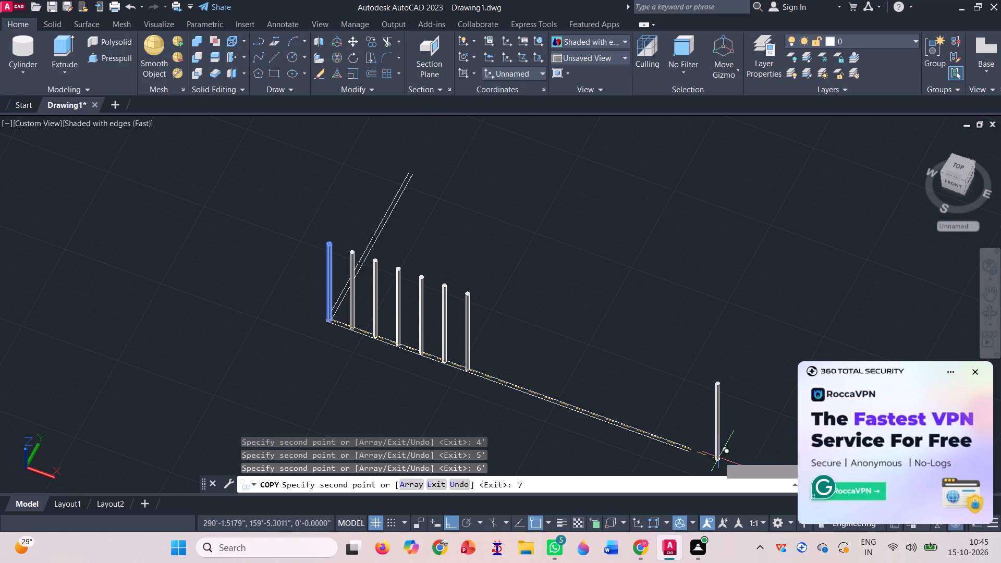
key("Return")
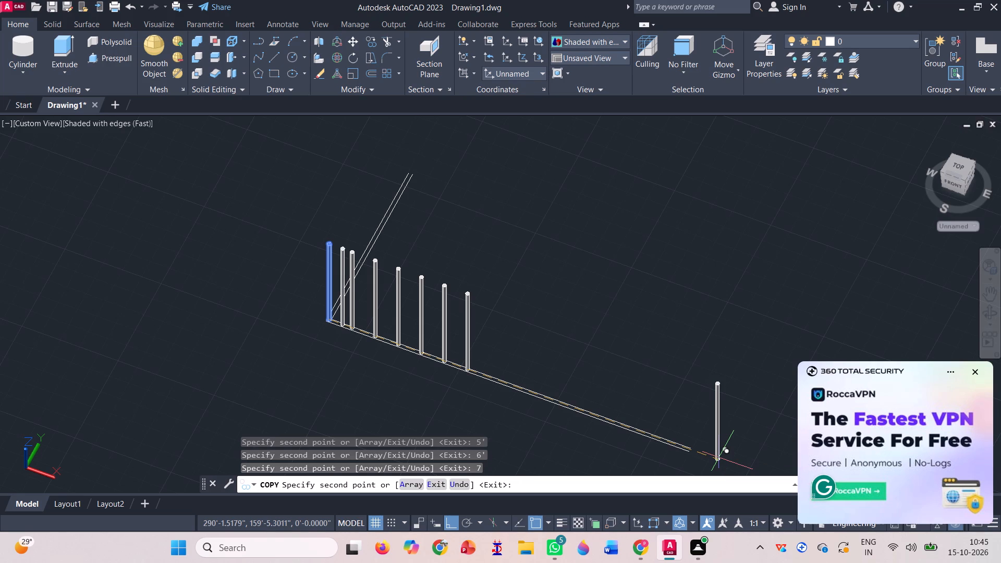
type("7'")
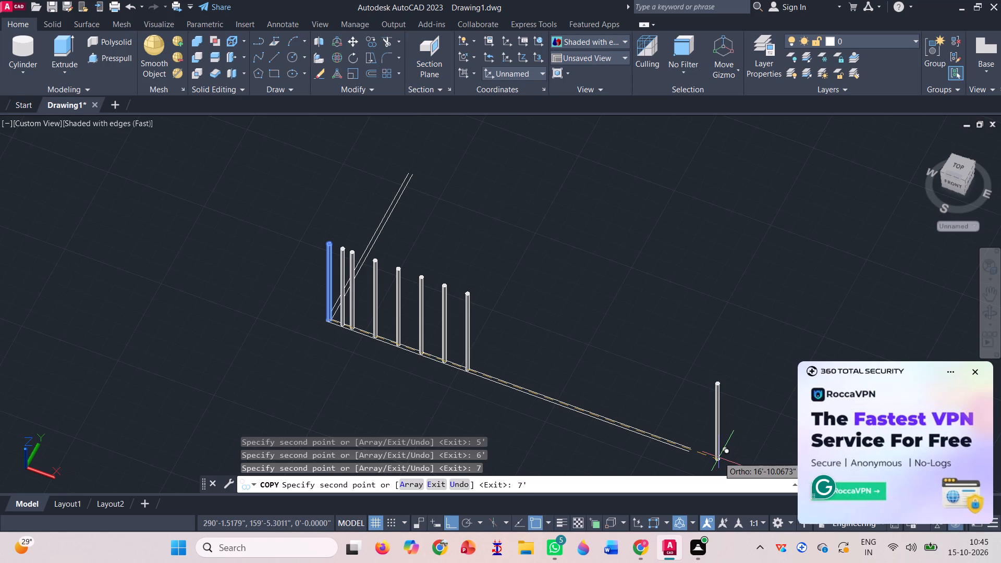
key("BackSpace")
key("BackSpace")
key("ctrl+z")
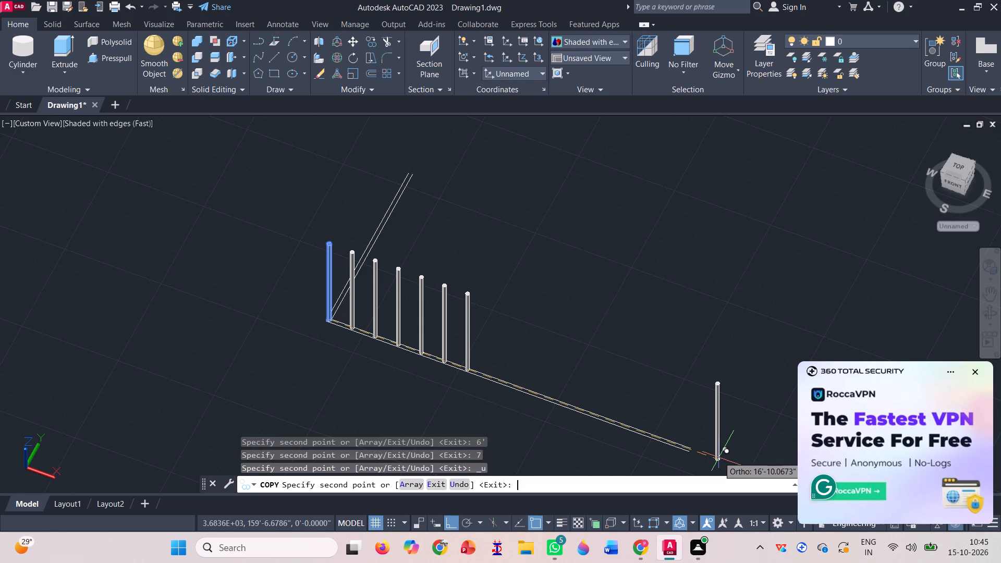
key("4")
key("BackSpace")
Continue the post copies along the long side at every foot from 7' to 15' from the corner post.
type("7'")
key("Return")
type("8'")
key("Return")
type("9'")
key("Return")
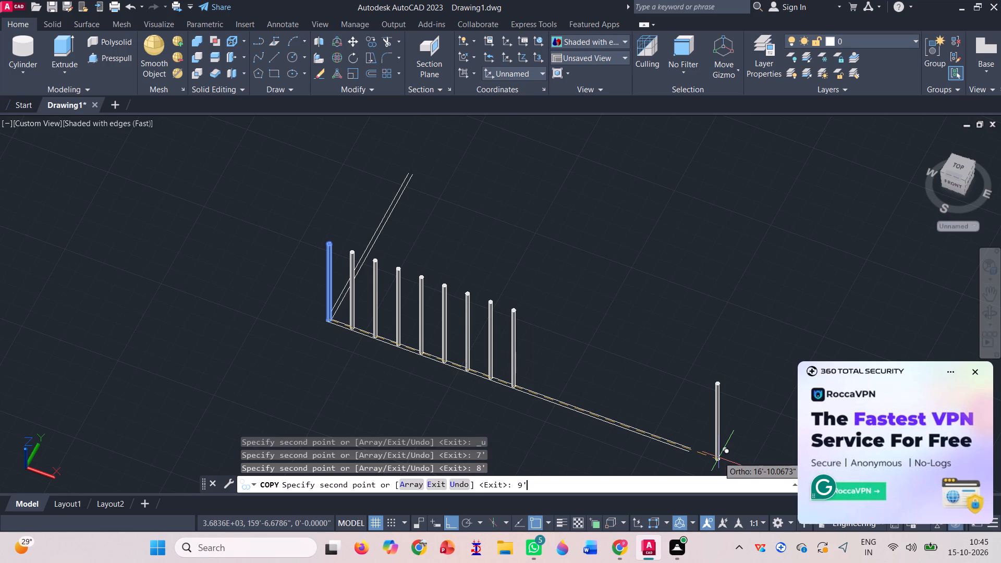
type("10'")
key("Return")
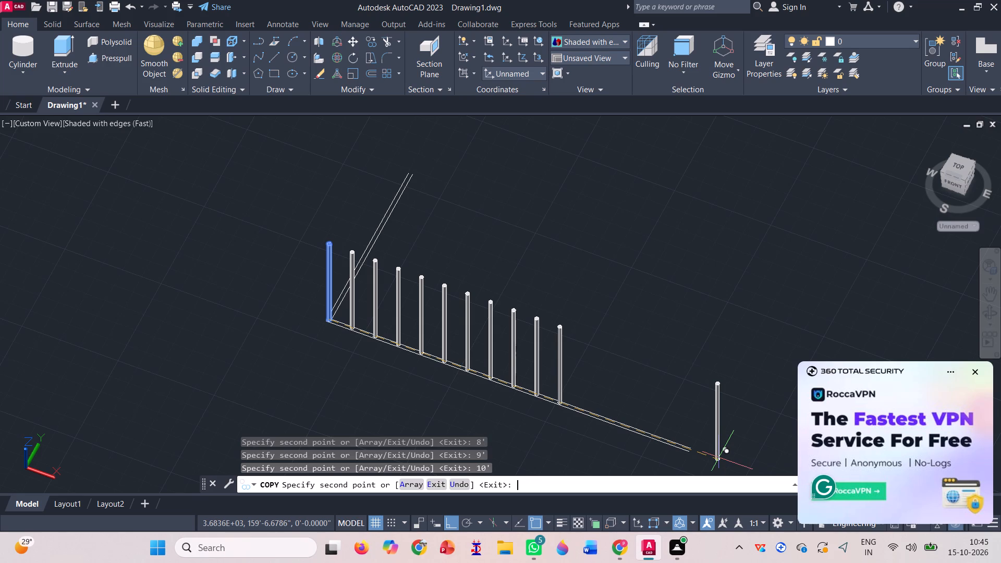
type("11'")
key("Return")
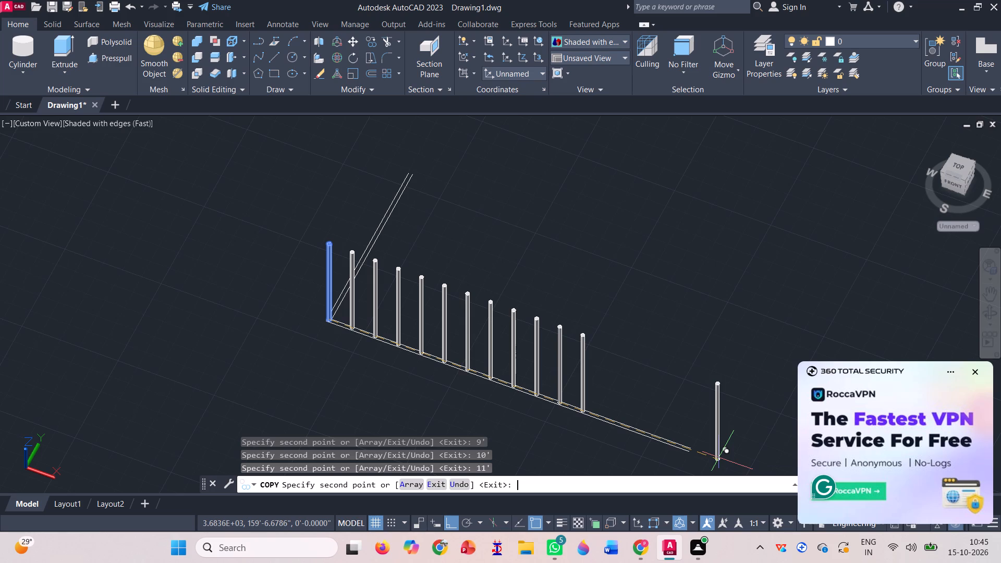
type("12'")
key("Return")
type("13'")
key("Return")
type("14'")
key("Return")
type("15'")
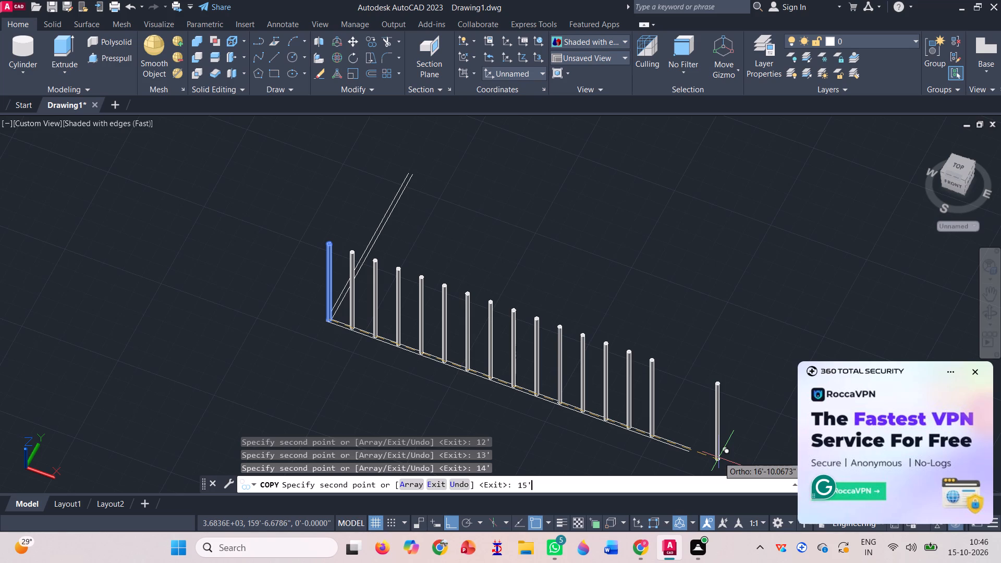
key("Return")
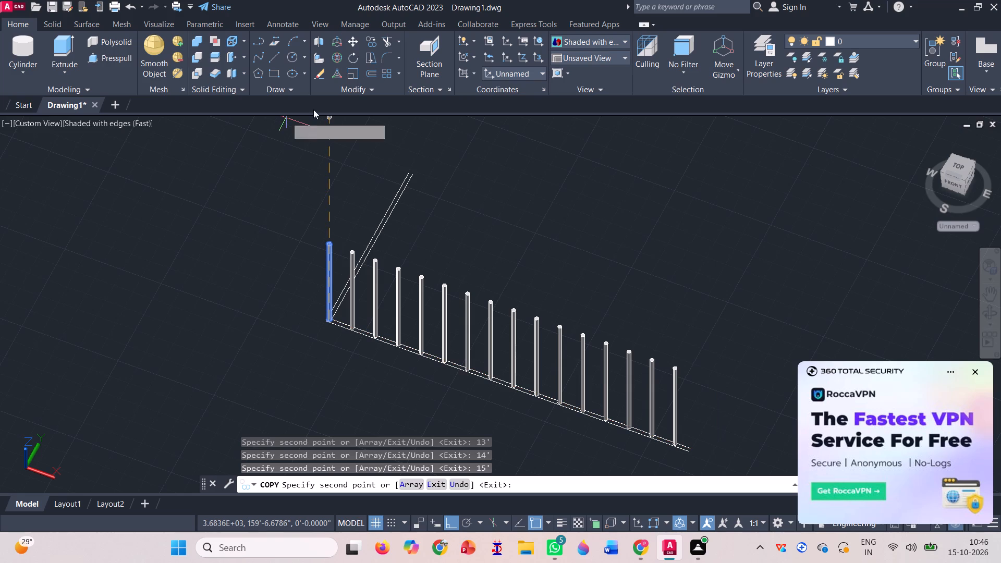
Copy the corner post along the short side of the double polyline at every foot from 1' to 8', and finish copying.
type("1'")
key("Return")
type("2'")
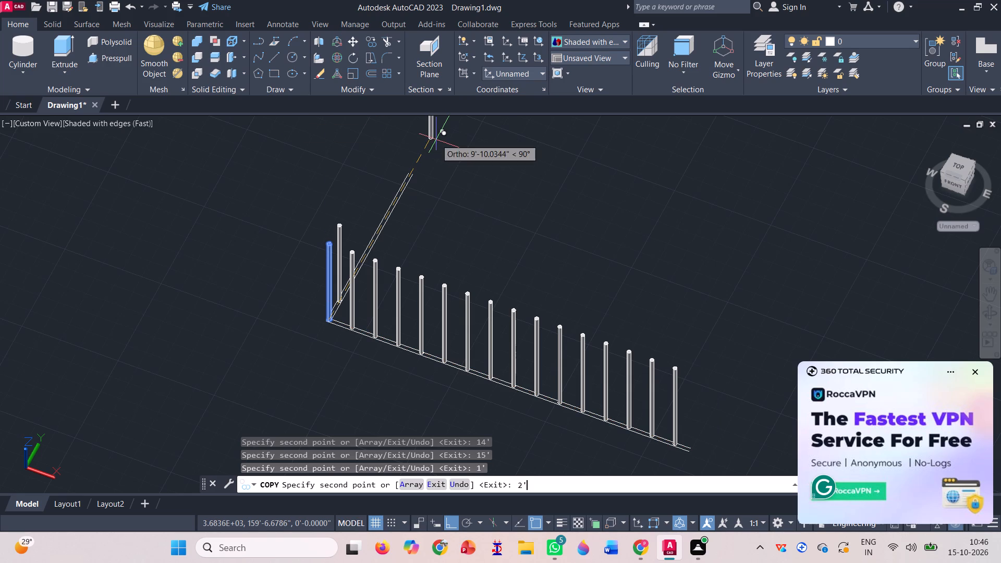
key("Return")
type("3'")
key("Return")
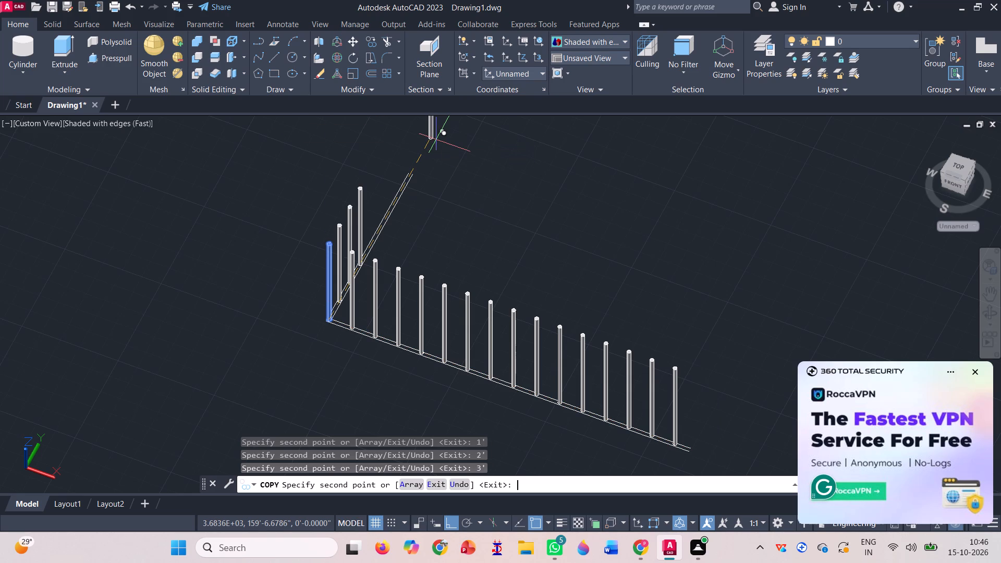
type("4'")
key("Return")
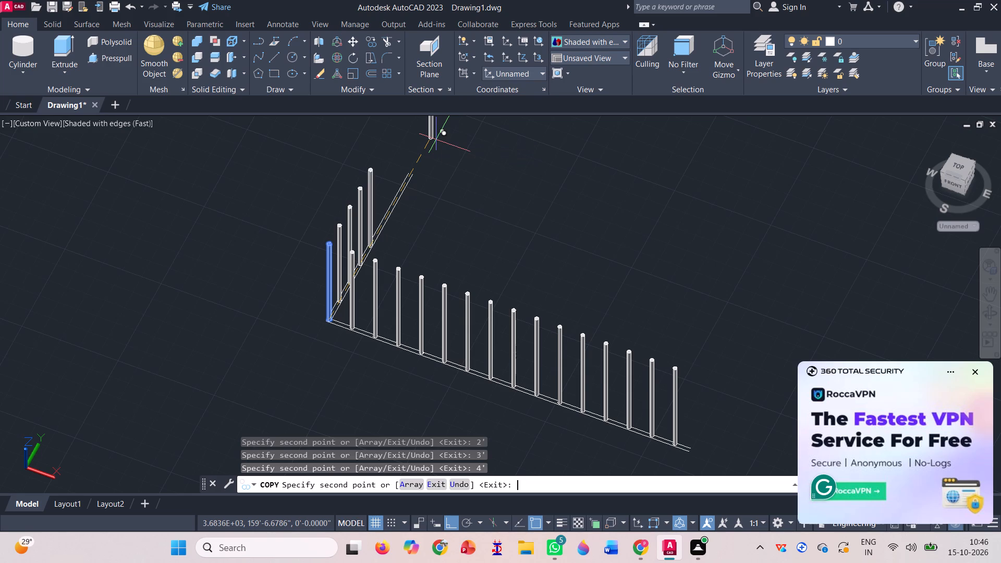
key("6")
key("BackSpace")
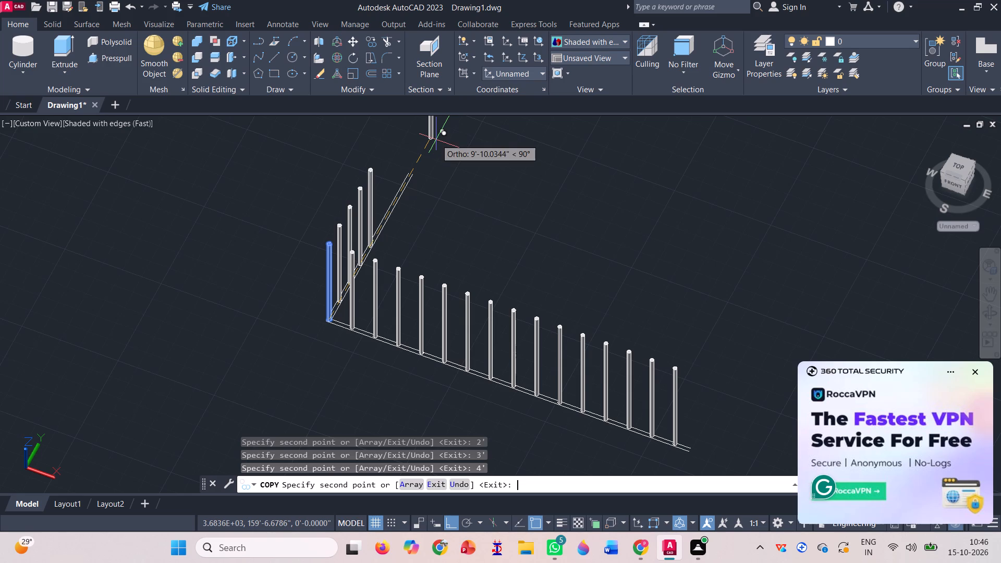
type("5'")
key("Return")
type("6'")
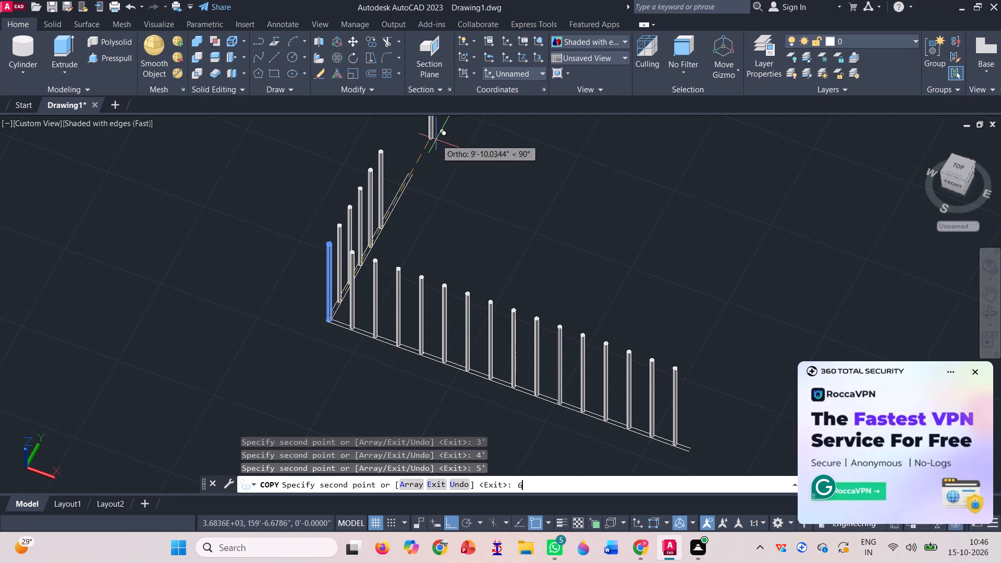
key("Return")
type("7'")
key("Return")
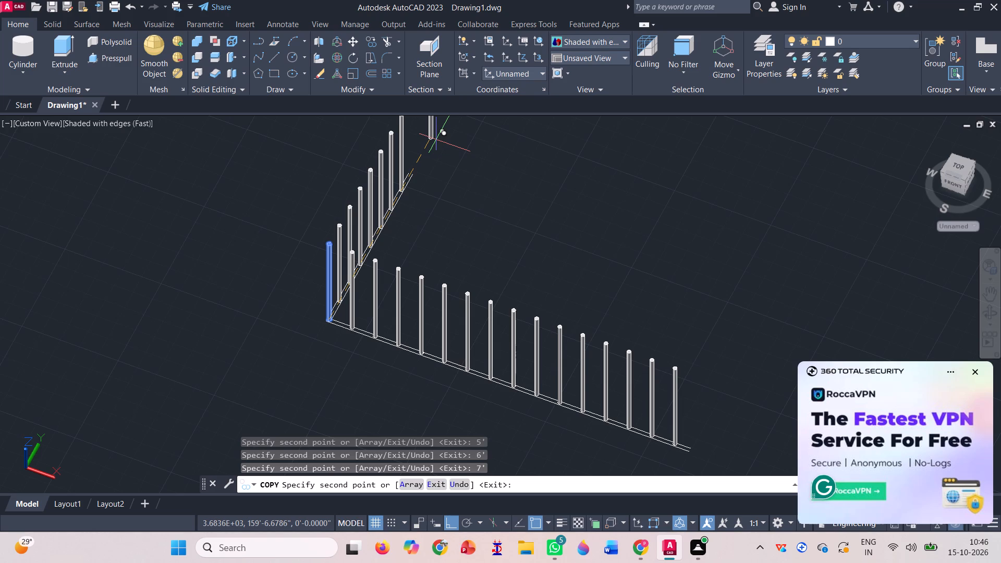
type("8'")
key("Return")
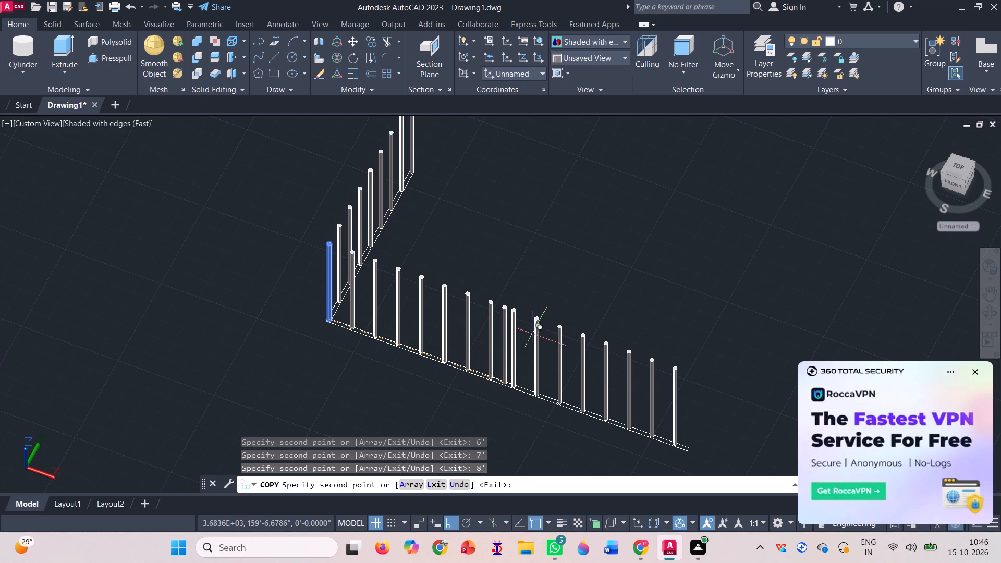
scroll(697, 448, "up", 2)
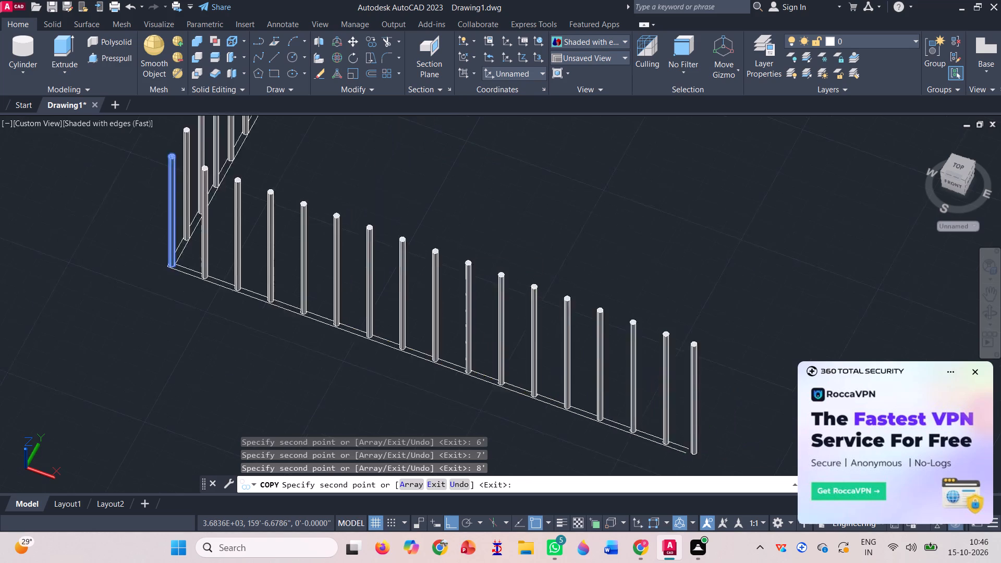
scroll(699, 446, "up", 1)
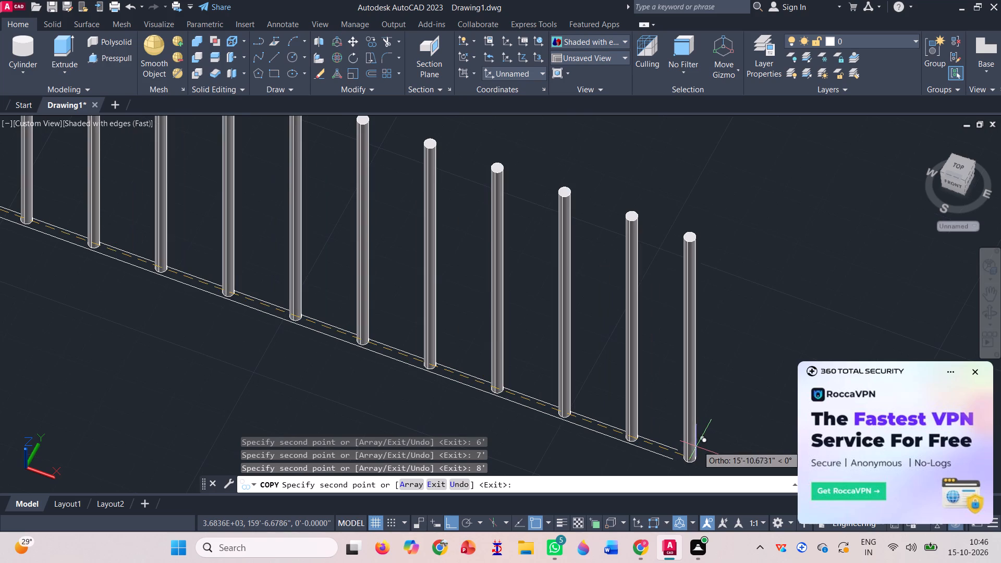
scroll(694, 449, "down", 3)
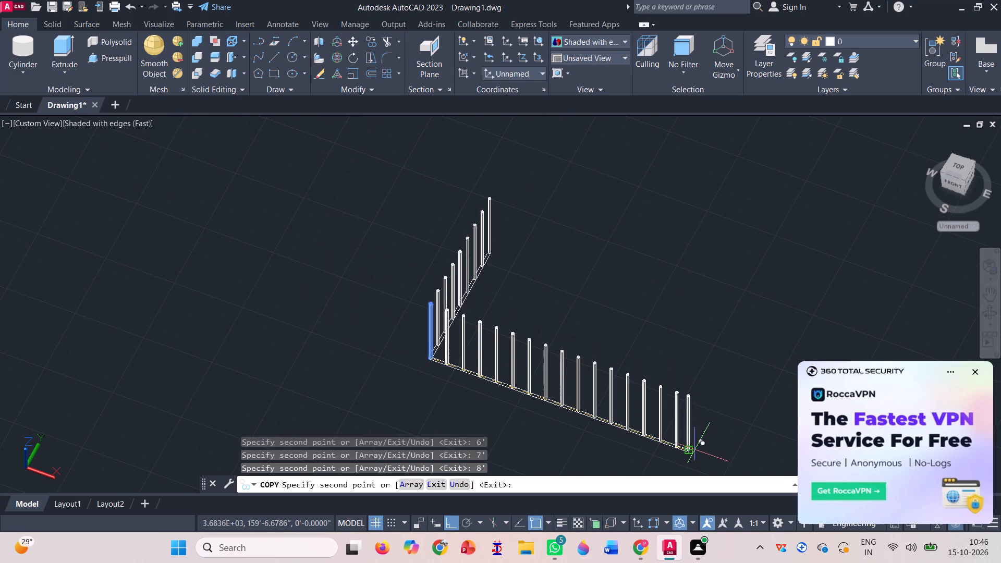
key("Escape")
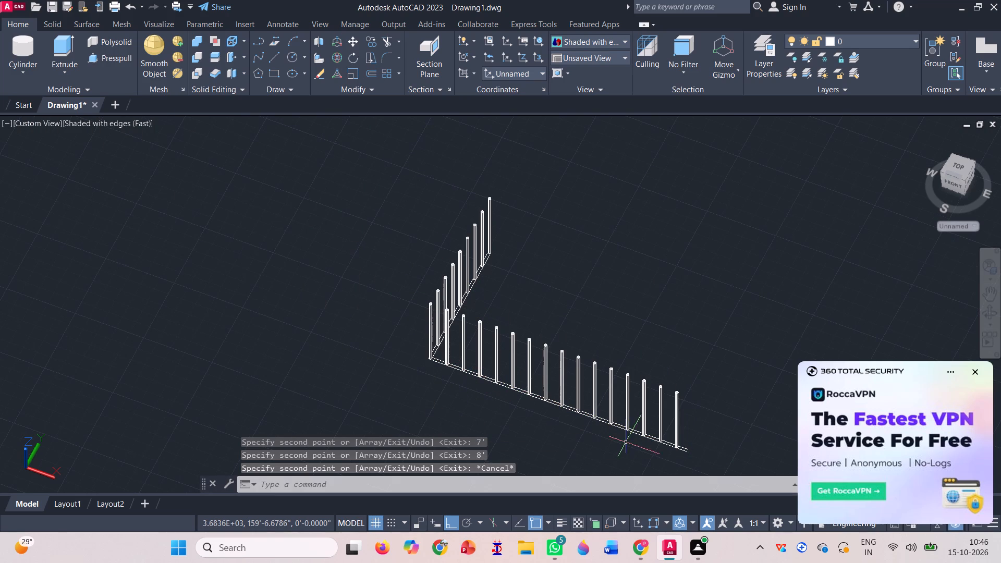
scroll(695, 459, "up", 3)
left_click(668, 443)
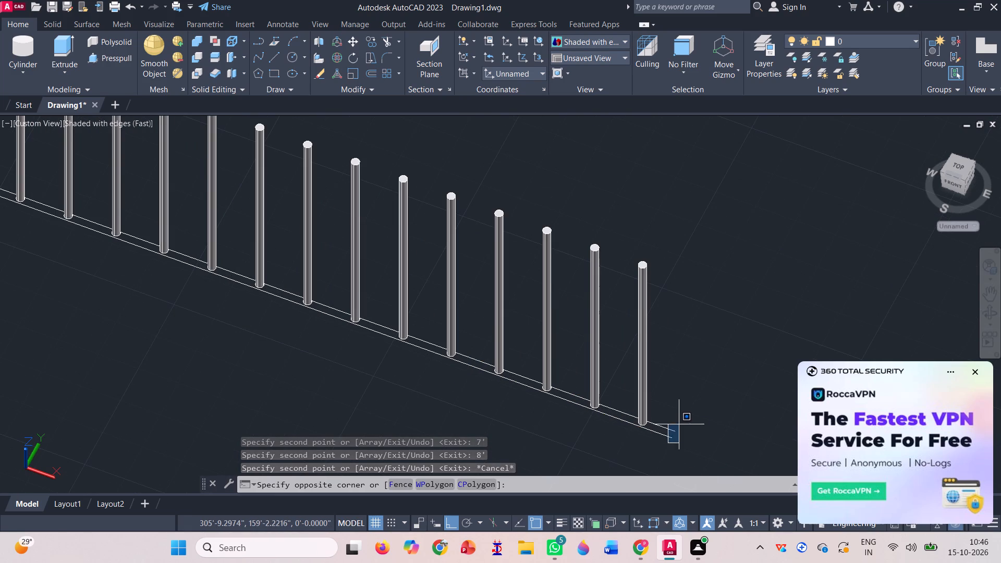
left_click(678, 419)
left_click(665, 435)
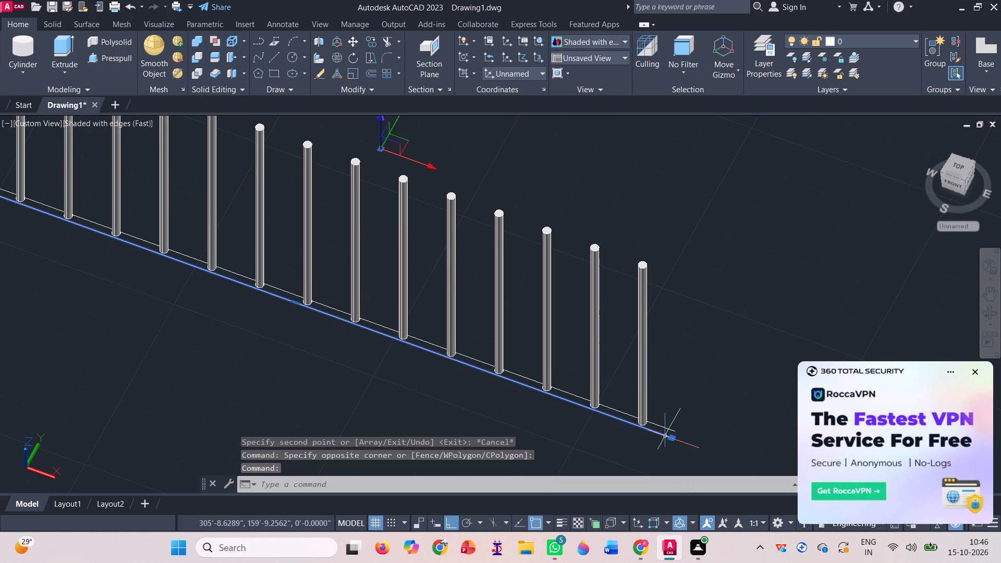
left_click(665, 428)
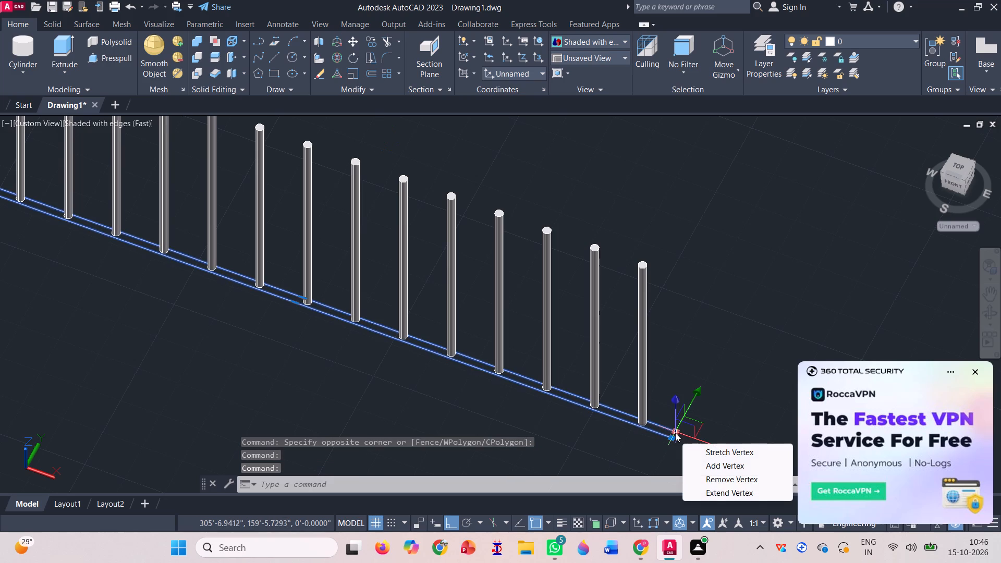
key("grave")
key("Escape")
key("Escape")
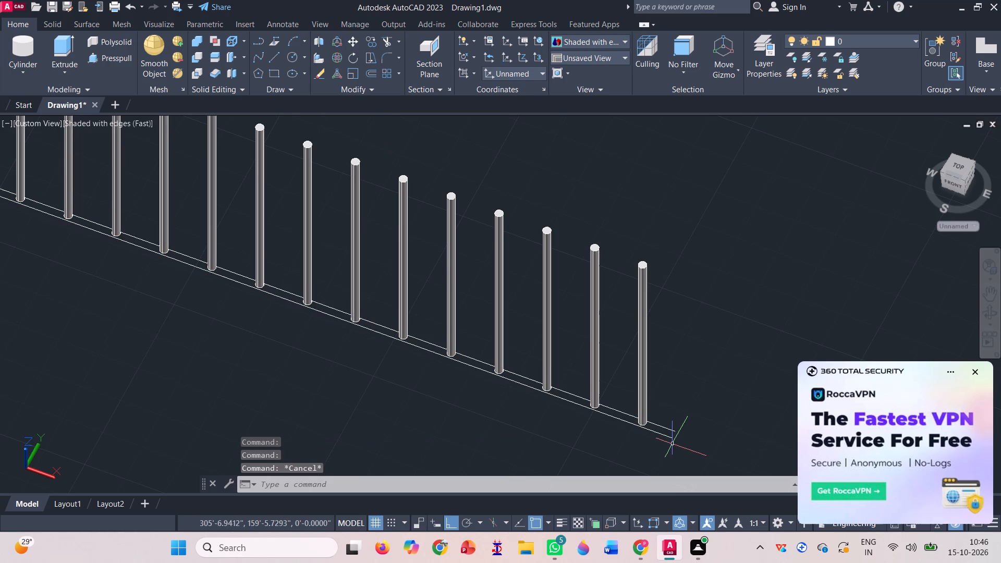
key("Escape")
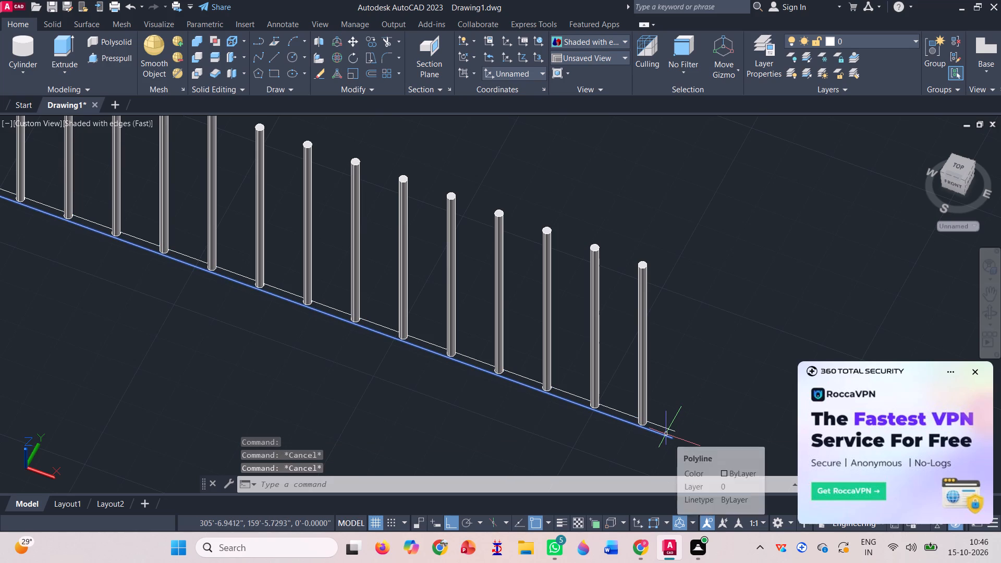
Move the outer balcony-edge polyline straight up from its corner at the post base to the top level of the corner post.
left_click(666, 433)
scroll(667, 433, "up", 3)
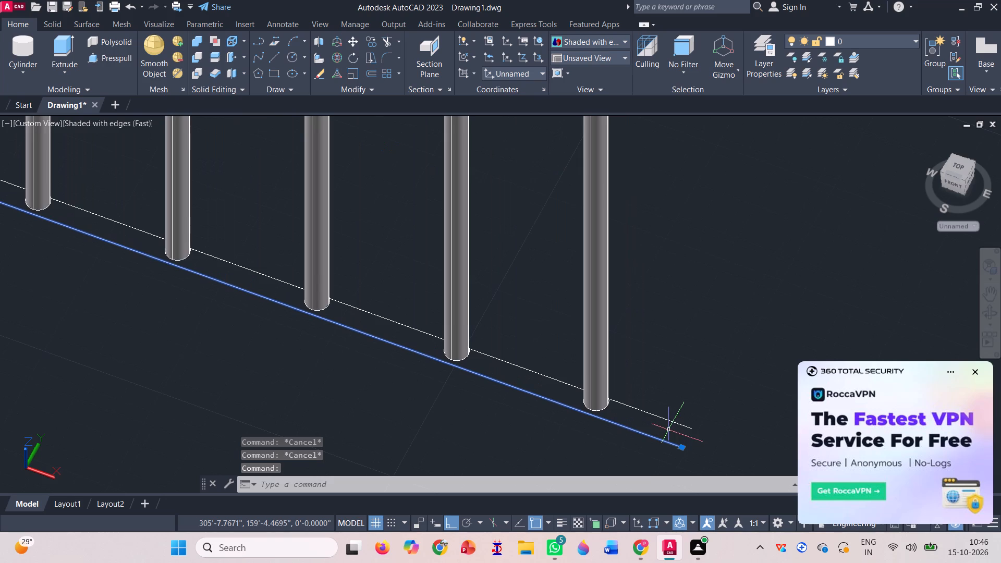
scroll(668, 428, "down", 2)
scroll(654, 517, "down", 2)
scroll(477, 420, "down", 2)
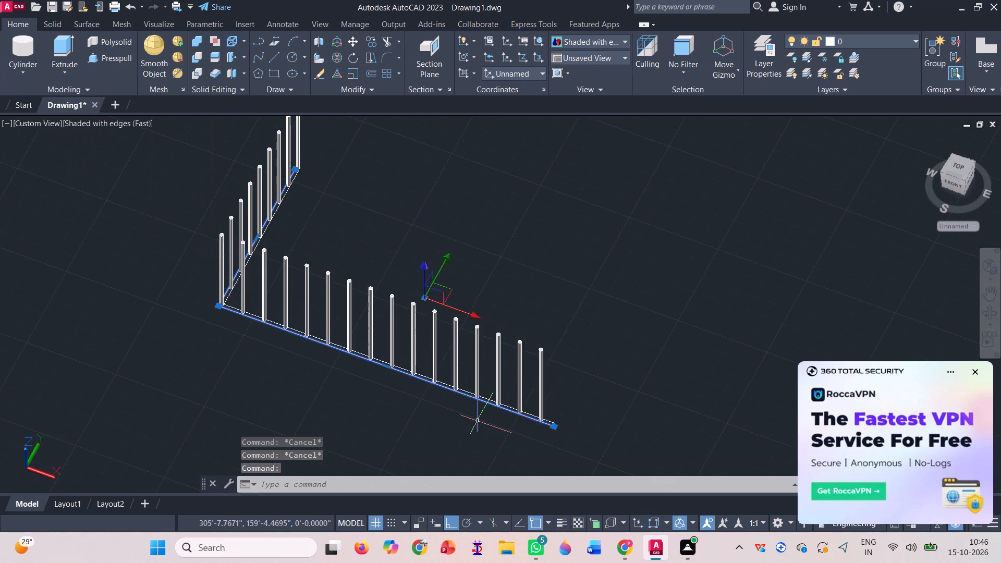
scroll(477, 420, "down", 1)
scroll(309, 365, "up", 5)
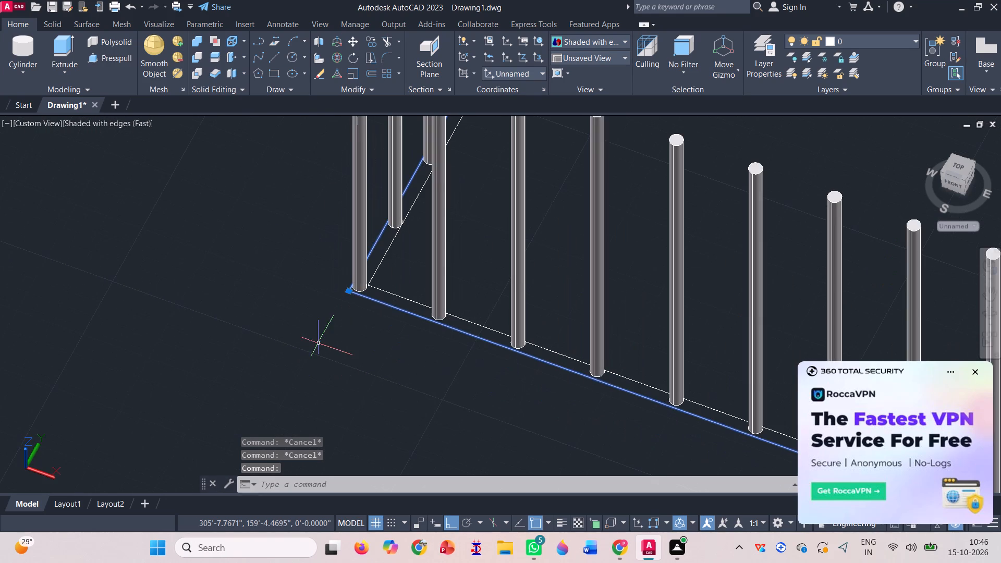
scroll(306, 326, "up", 6)
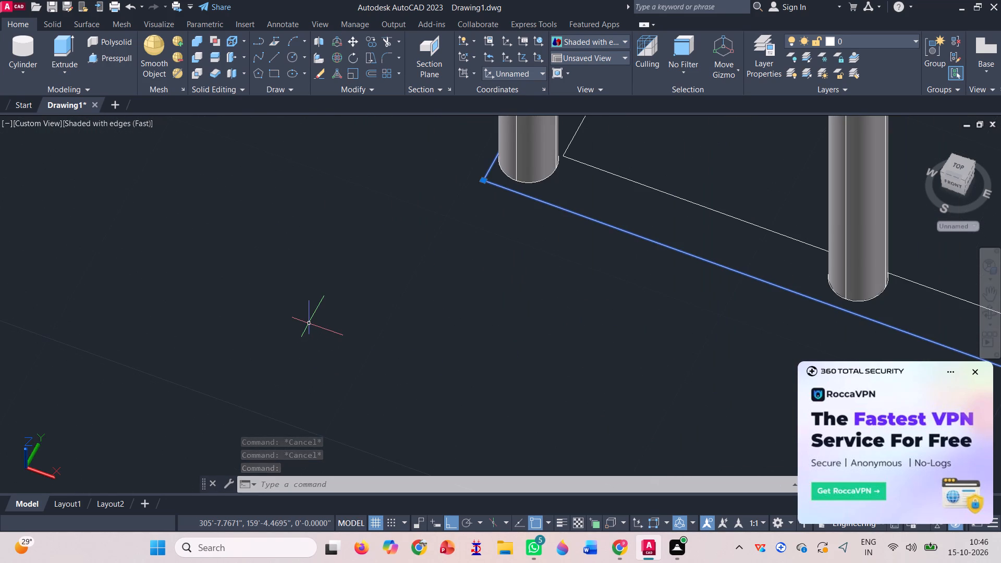
type("m")
key("space")
scroll(306, 329, "down", 4)
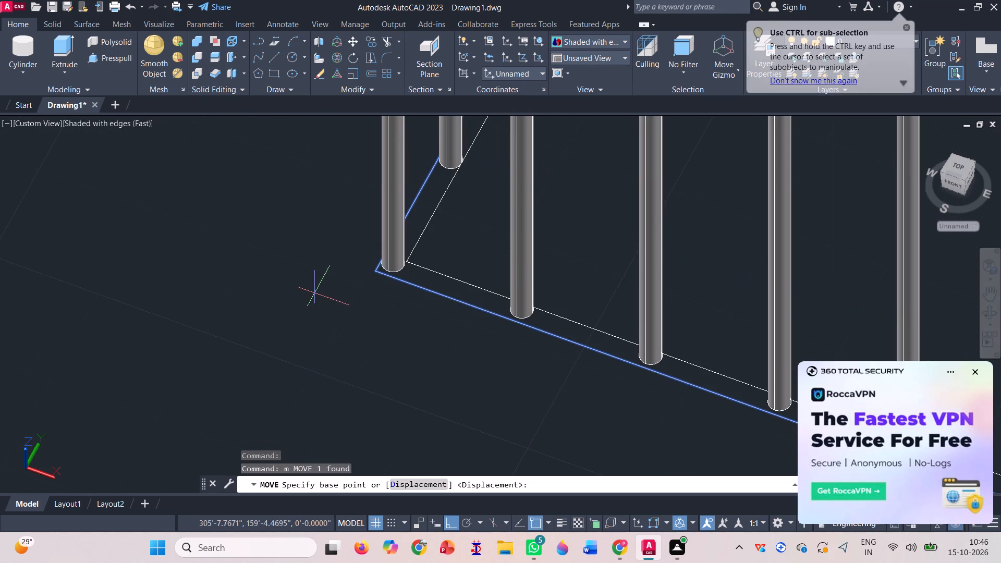
scroll(329, 334, "down", 1)
scroll(327, 303, "up", 2)
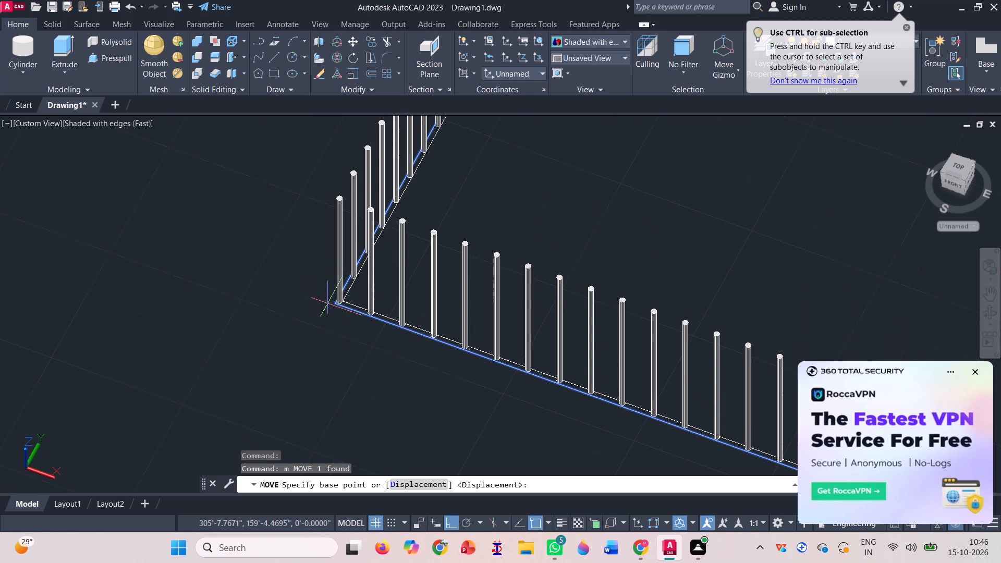
scroll(329, 303, "up", 5)
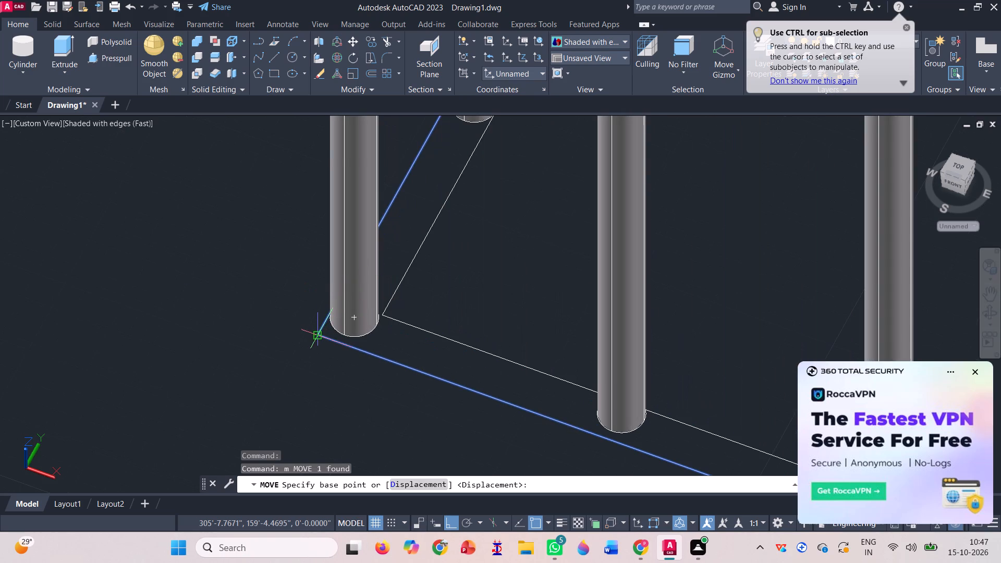
left_click(319, 333)
scroll(320, 332, "down", 2)
scroll(359, 364, "down", 2)
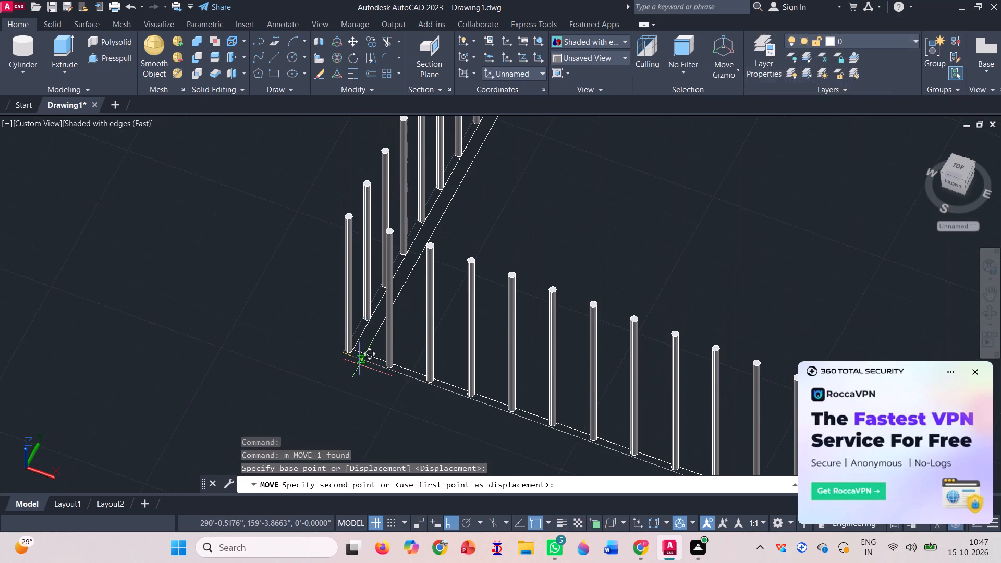
scroll(346, 227, "up", 3)
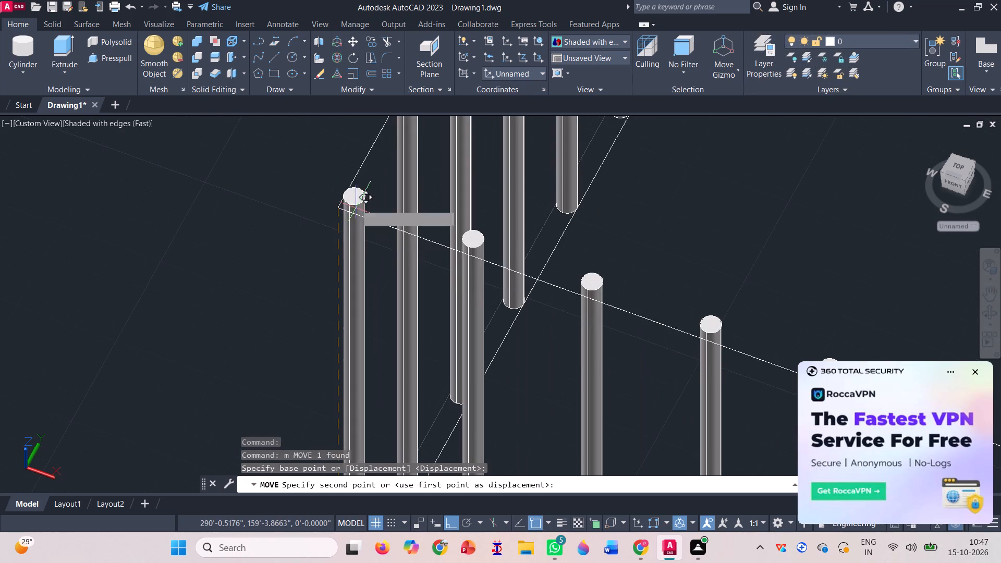
scroll(356, 193, "up", 4)
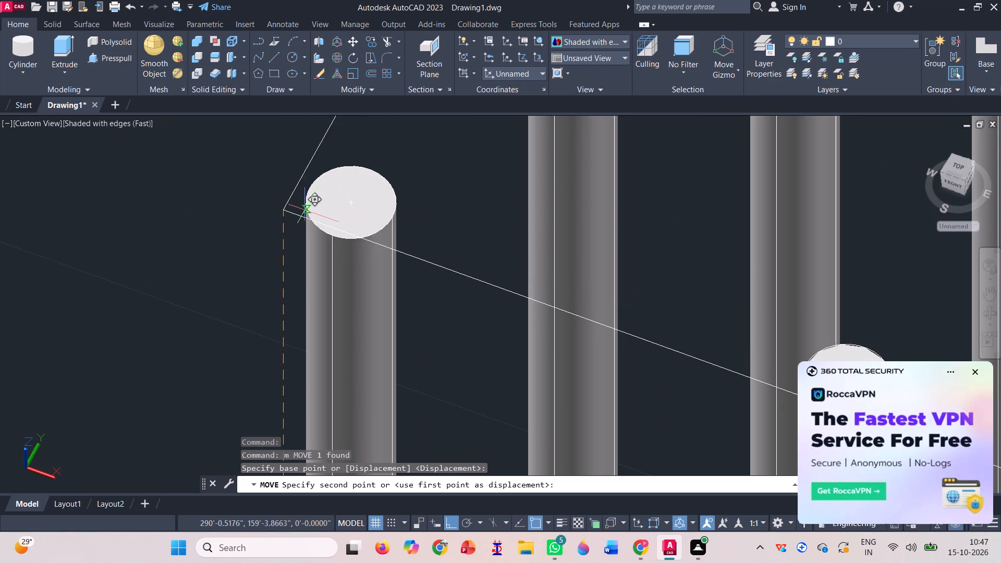
left_click(304, 210)
scroll(300, 211, "down", 5)
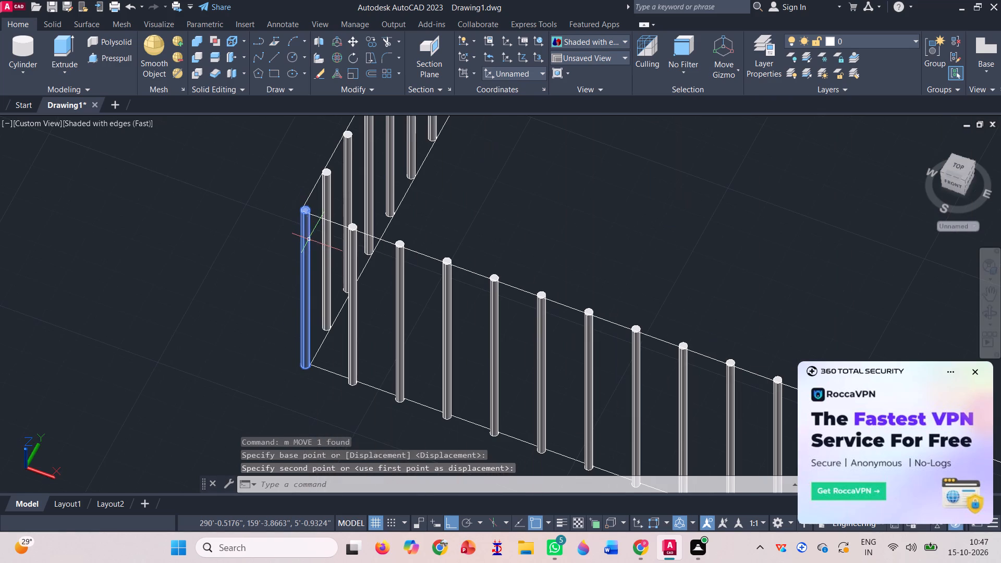
Move the inner balcony-edge polyline straight up from its corner at the post base to the top level of the corner post.
scroll(323, 363, "up", 2)
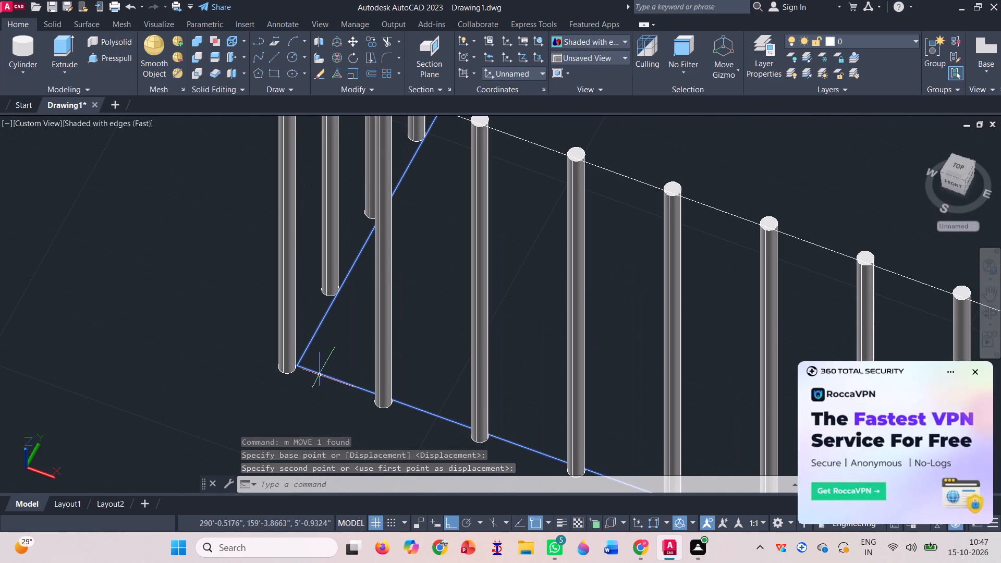
left_click(319, 374)
type("m")
key("space")
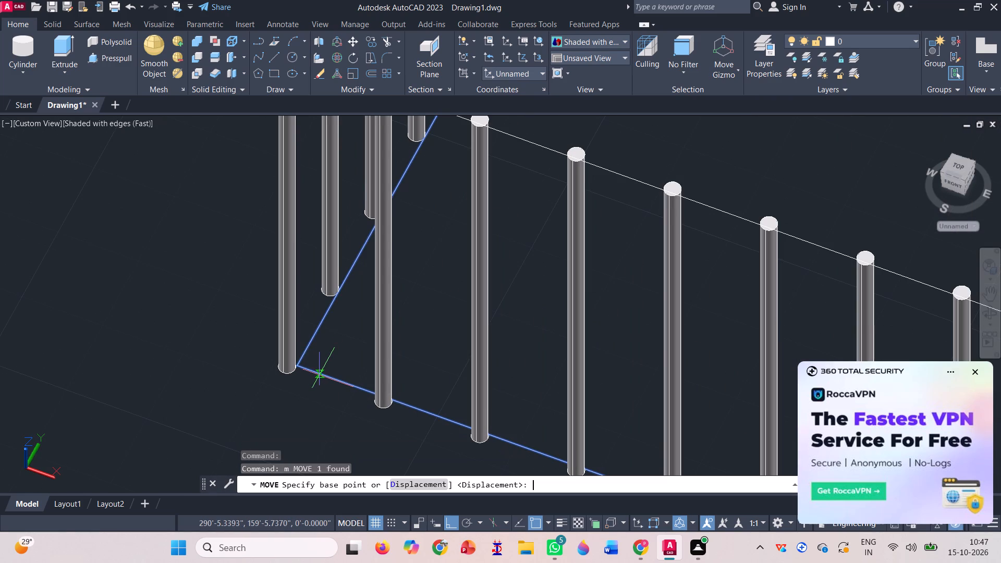
scroll(291, 368, "up", 3)
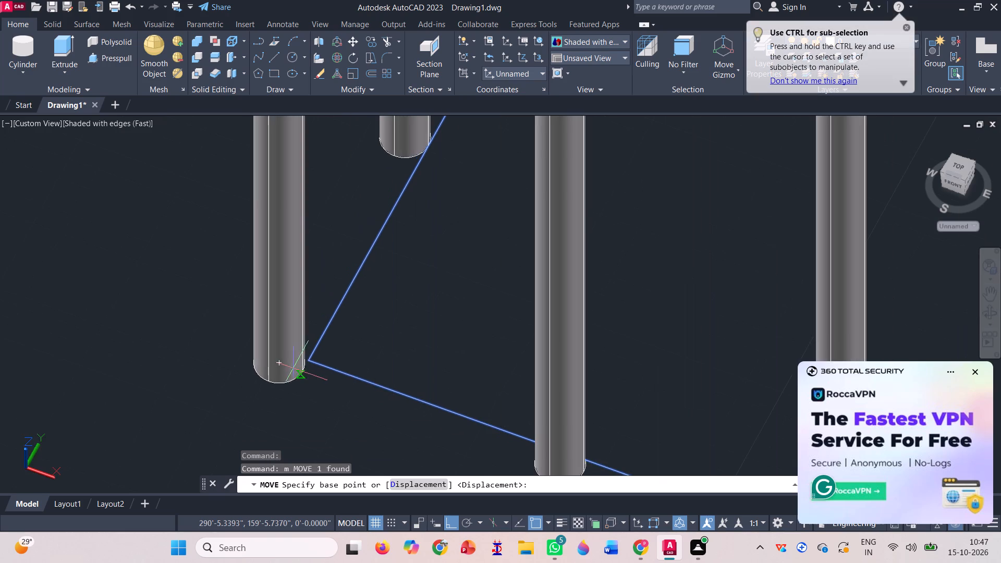
scroll(304, 359, "up", 2)
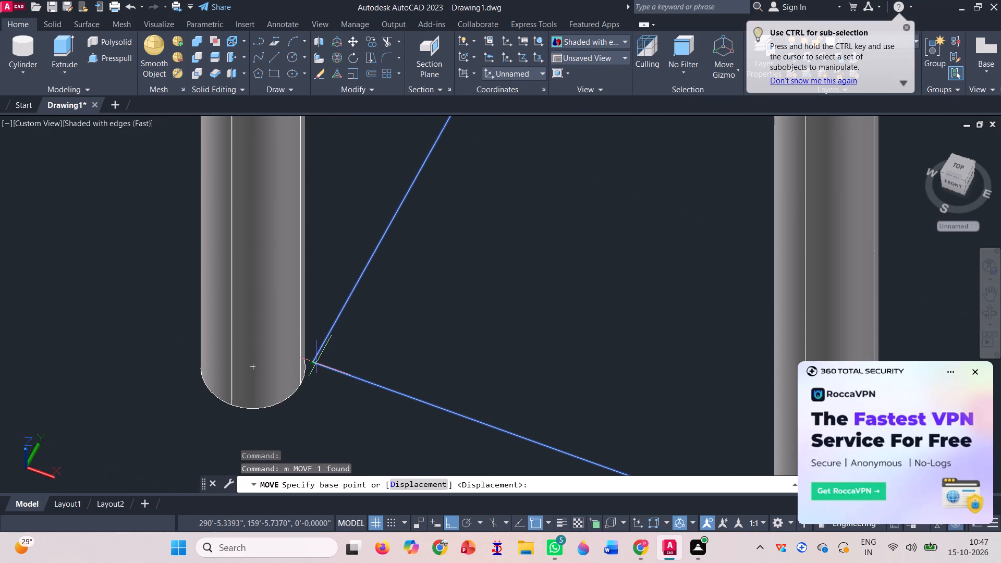
left_click(314, 361)
scroll(314, 361, "down", 6)
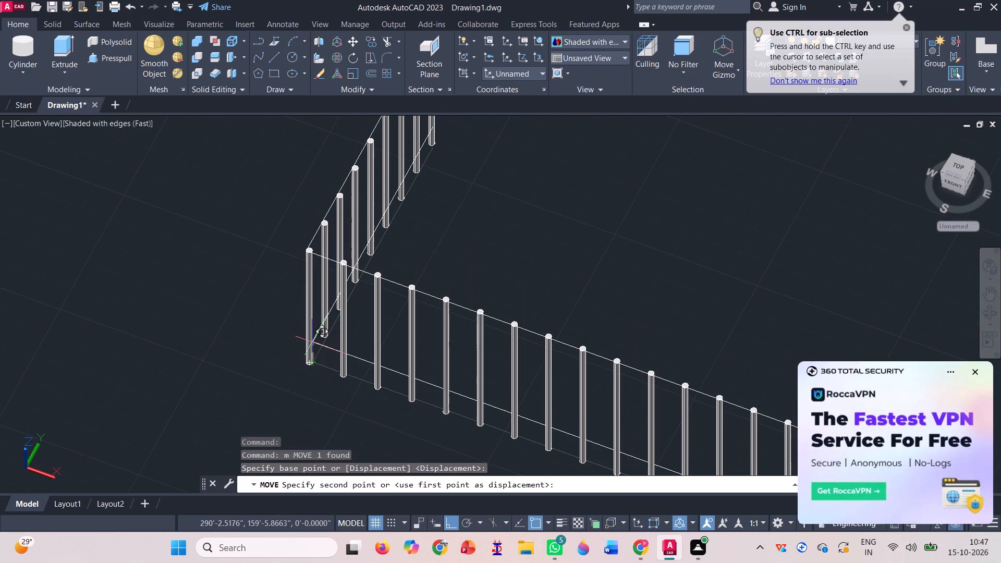
scroll(309, 240, "up", 7)
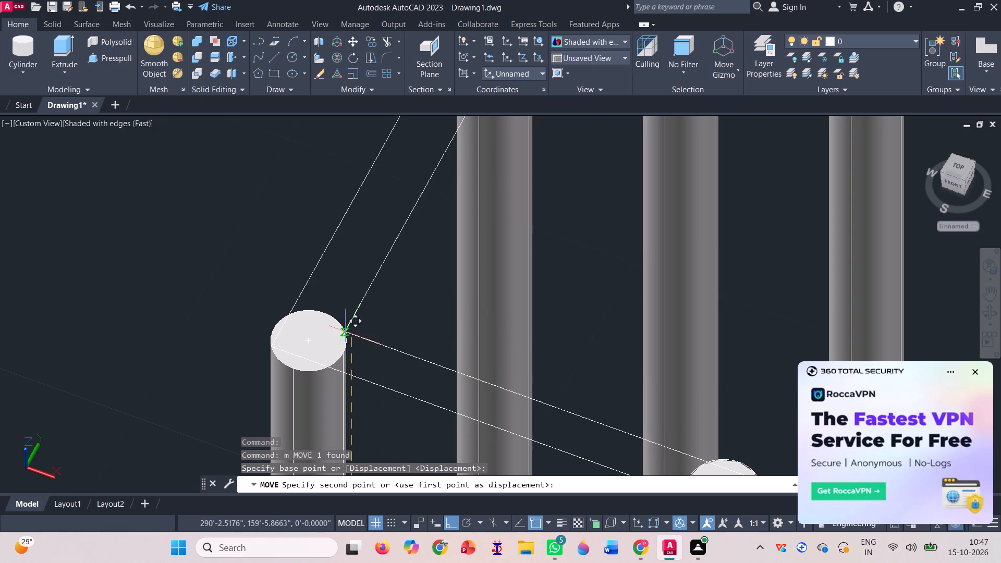
left_click(344, 331)
Examine how the two raised polylines line up with the post tops at the corner and along both sides.
scroll(343, 331, "down", 6)
scroll(343, 331, "up", 2)
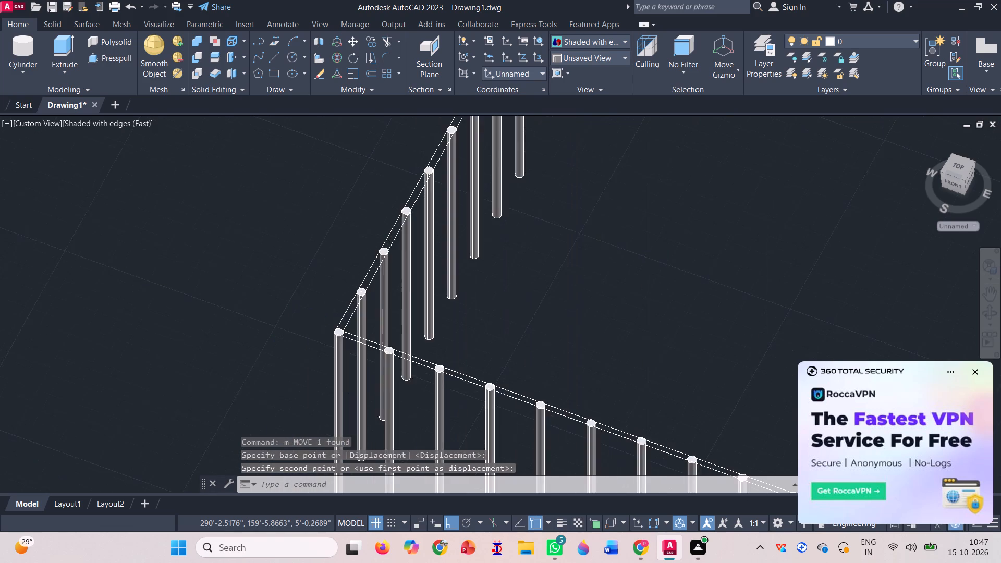
scroll(343, 331, "up", 8)
scroll(318, 332, "down", 6)
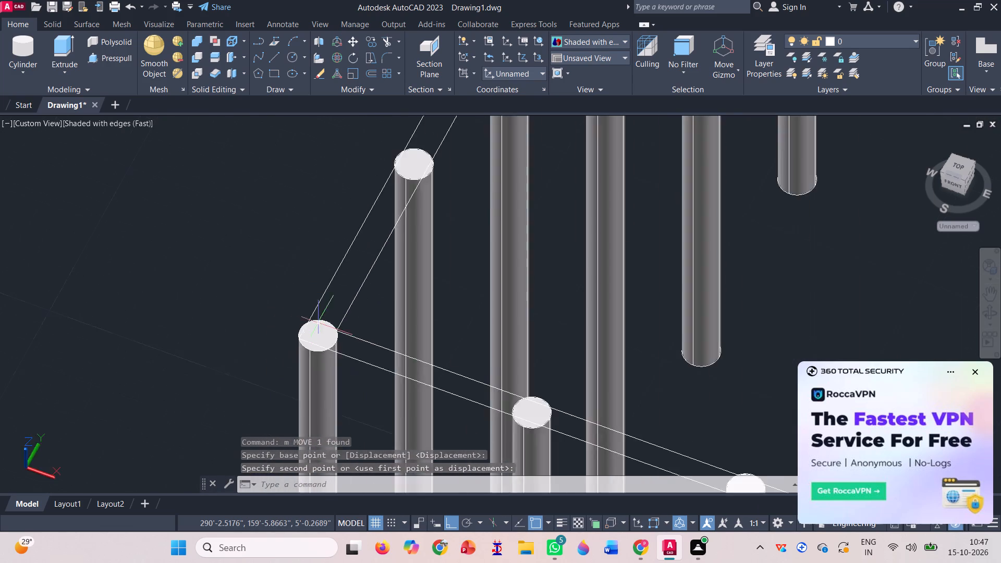
scroll(318, 322, "down", 5)
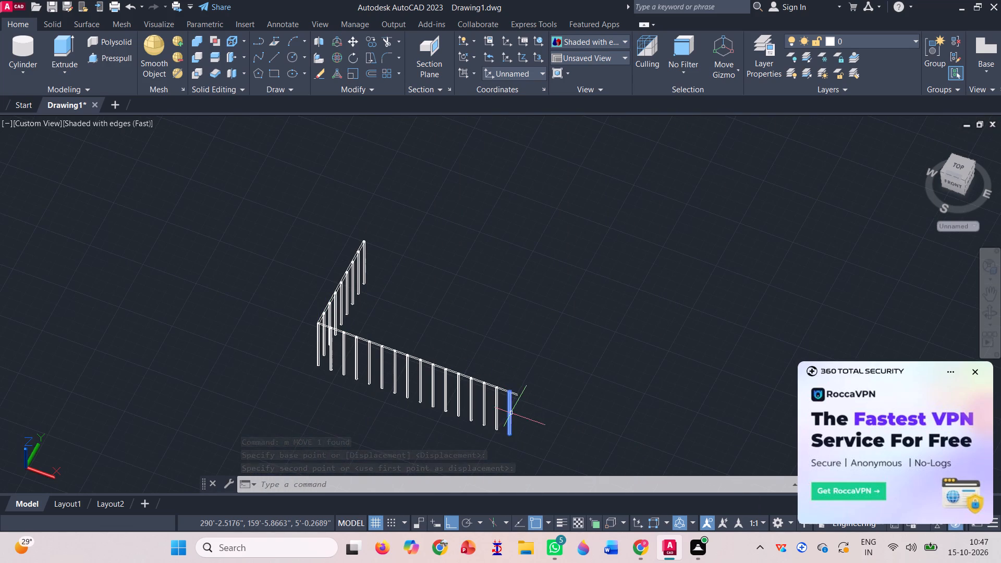
scroll(335, 417, "up", 1)
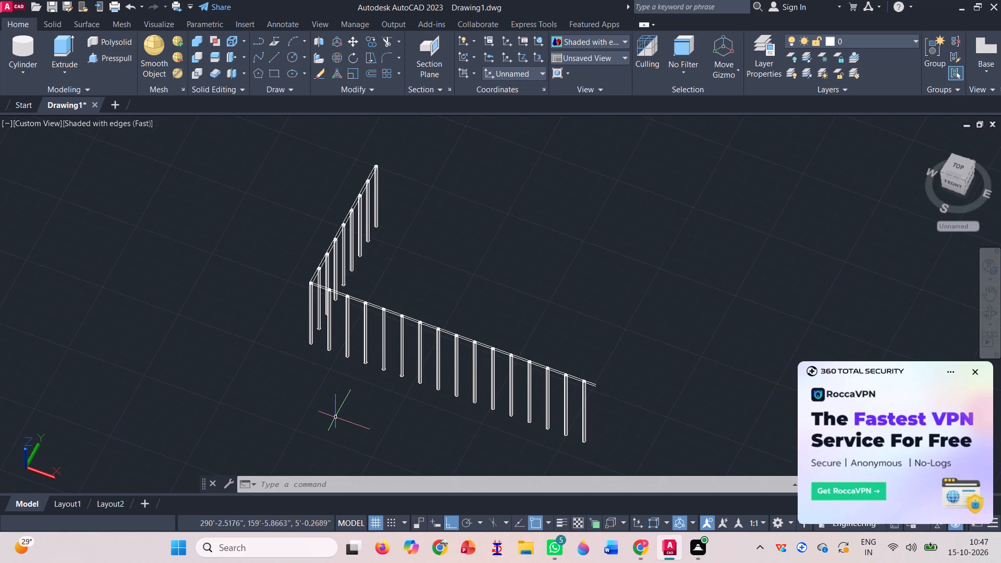
scroll(344, 405, "down", 1)
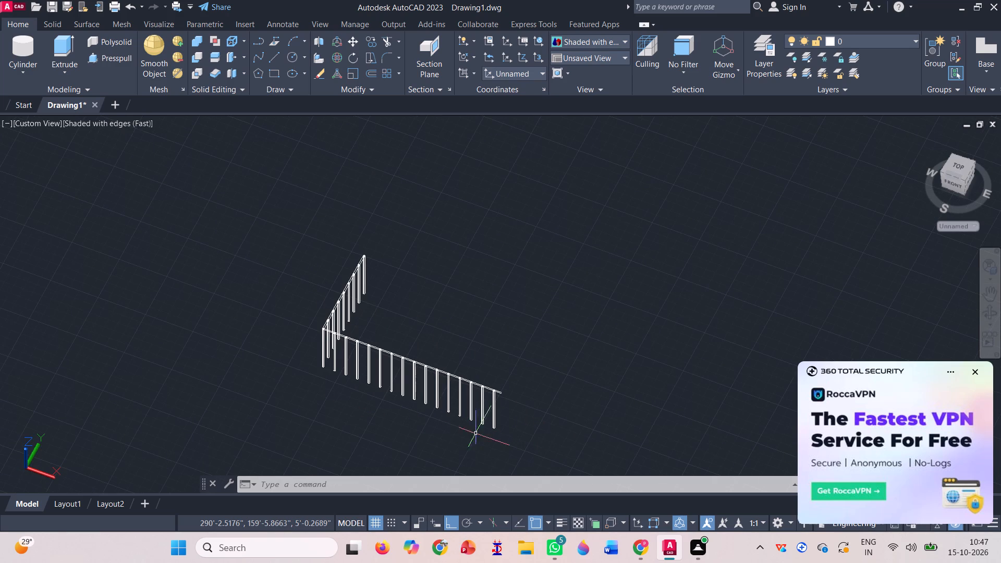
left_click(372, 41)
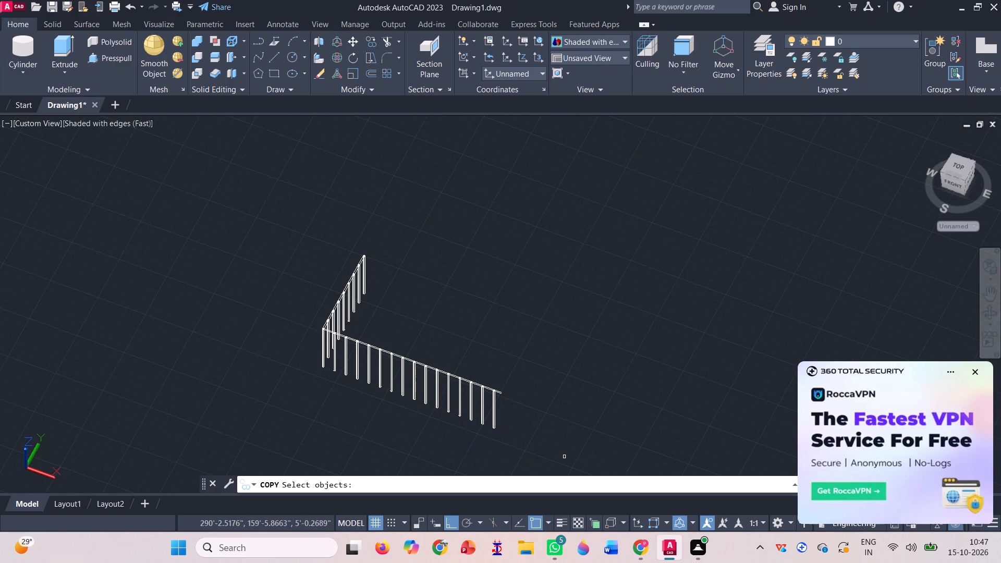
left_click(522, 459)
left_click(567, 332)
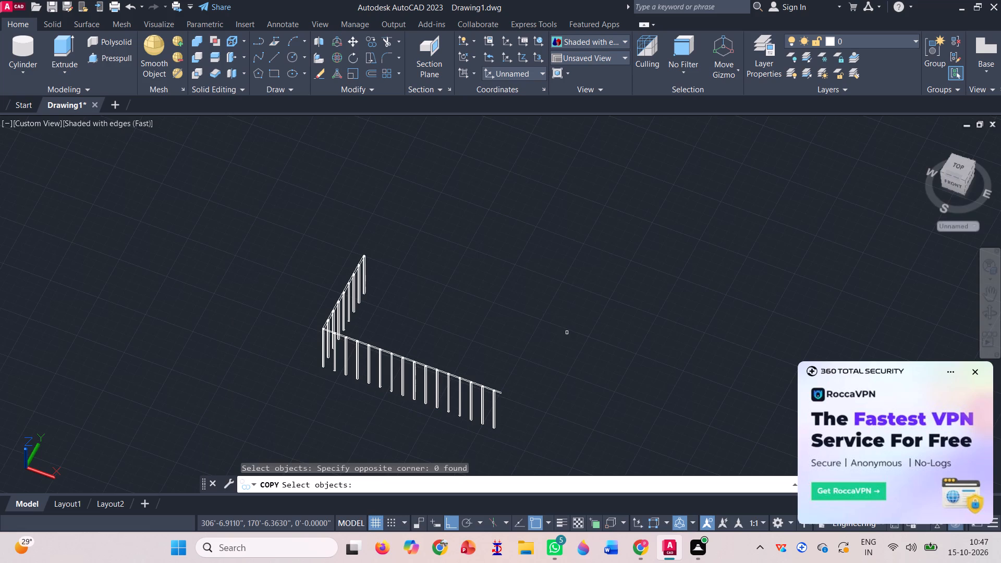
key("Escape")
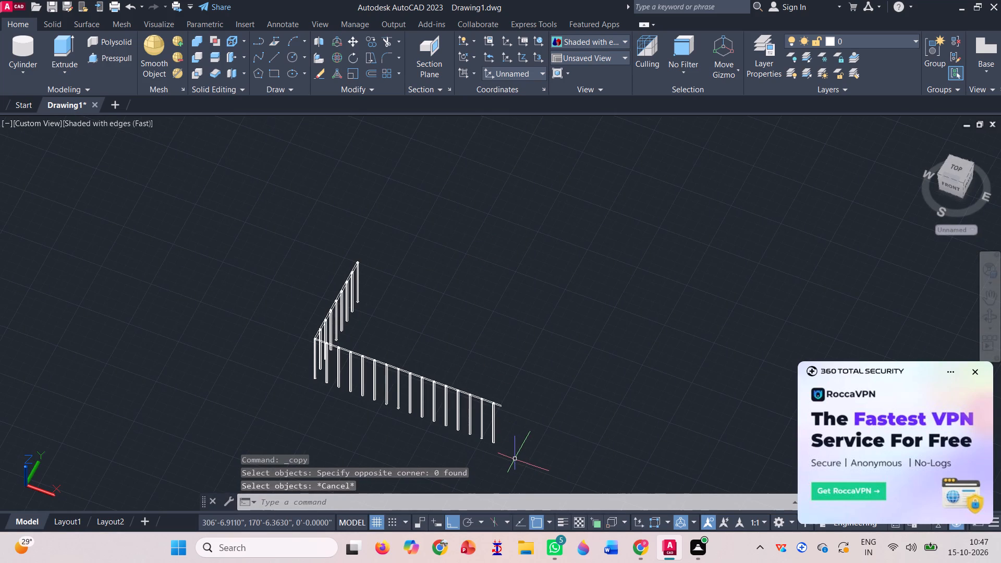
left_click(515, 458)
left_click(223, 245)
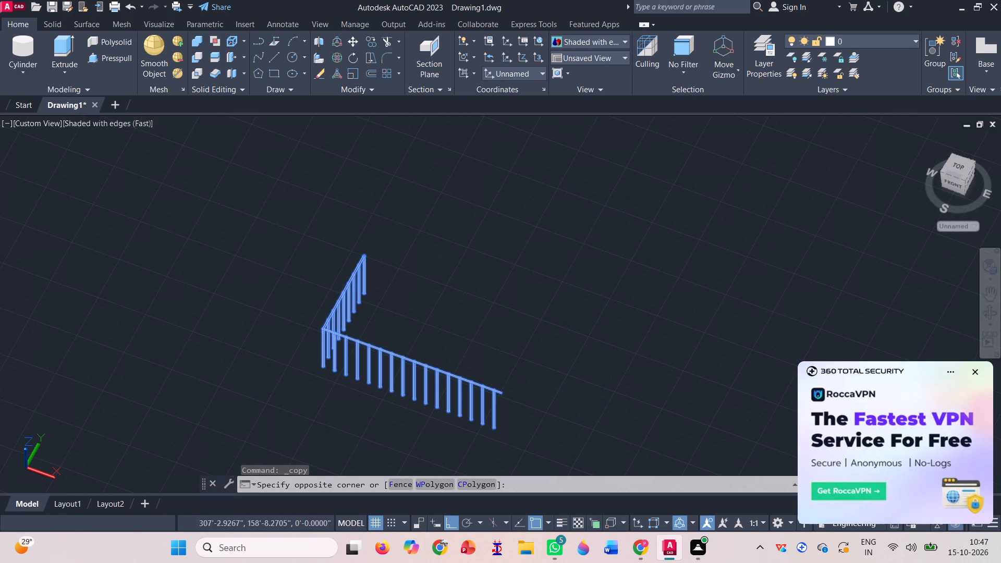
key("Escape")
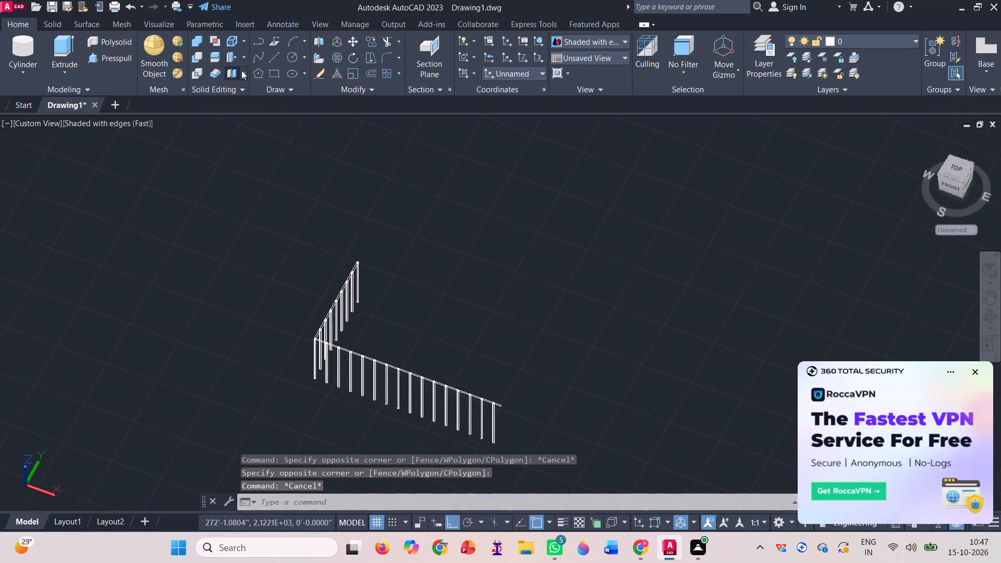
Color the side and top faces of the last post at the free end of the railing's long side with index colour 161.
left_click(248, 53)
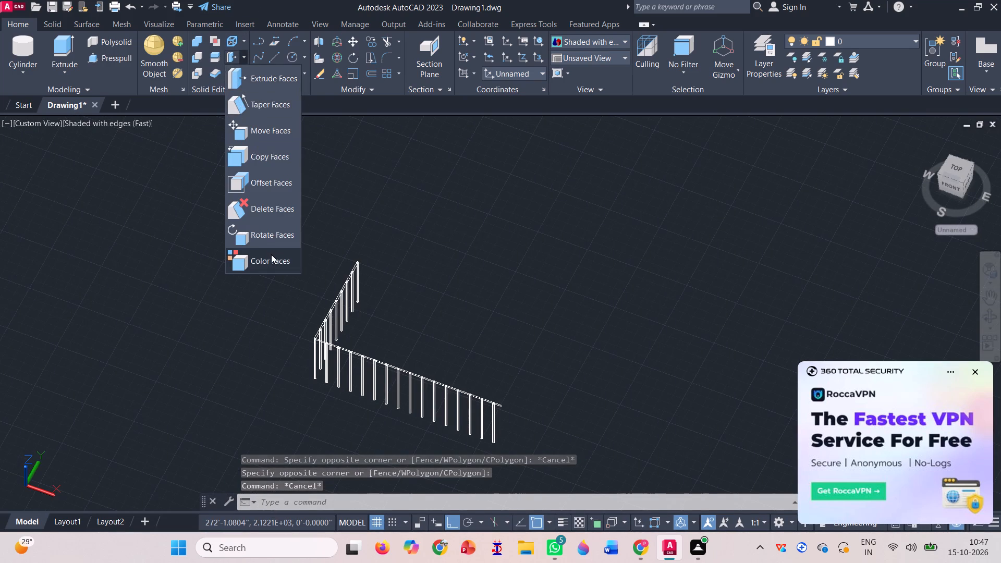
left_click(273, 255)
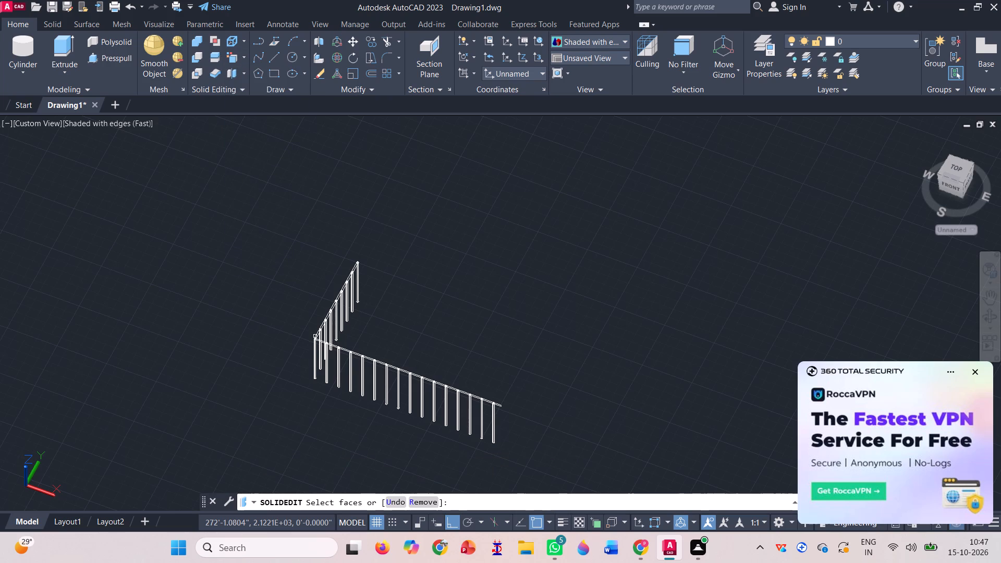
scroll(478, 406, "down", 1)
scroll(488, 424, "up", 6)
left_click(488, 417)
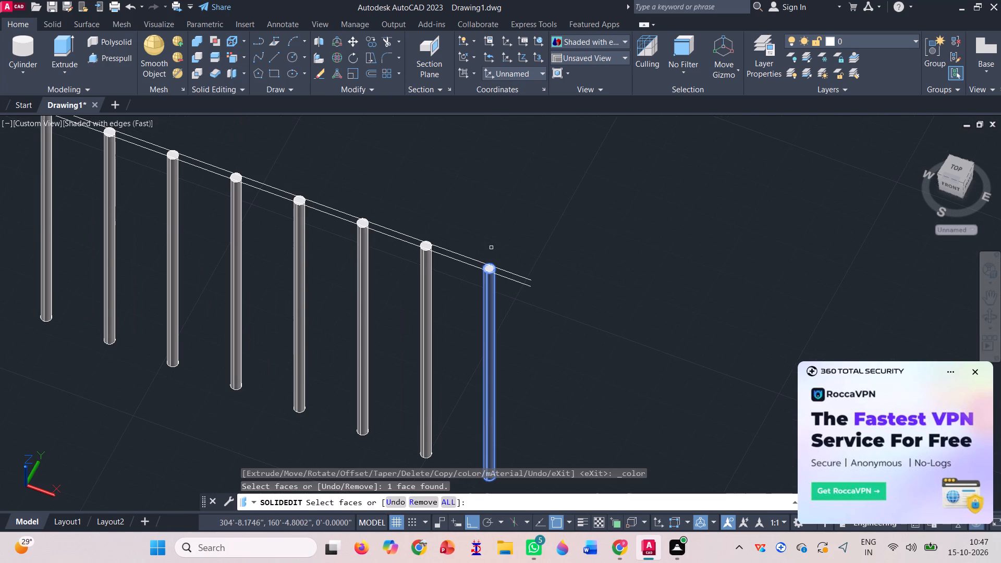
scroll(481, 261, "up", 5)
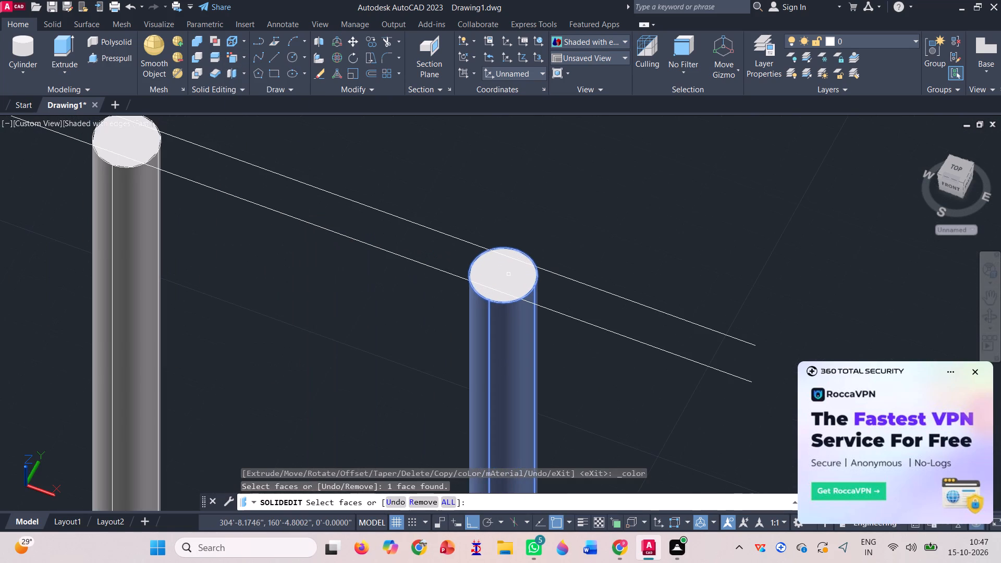
left_click(507, 271)
scroll(507, 269, "down", 4)
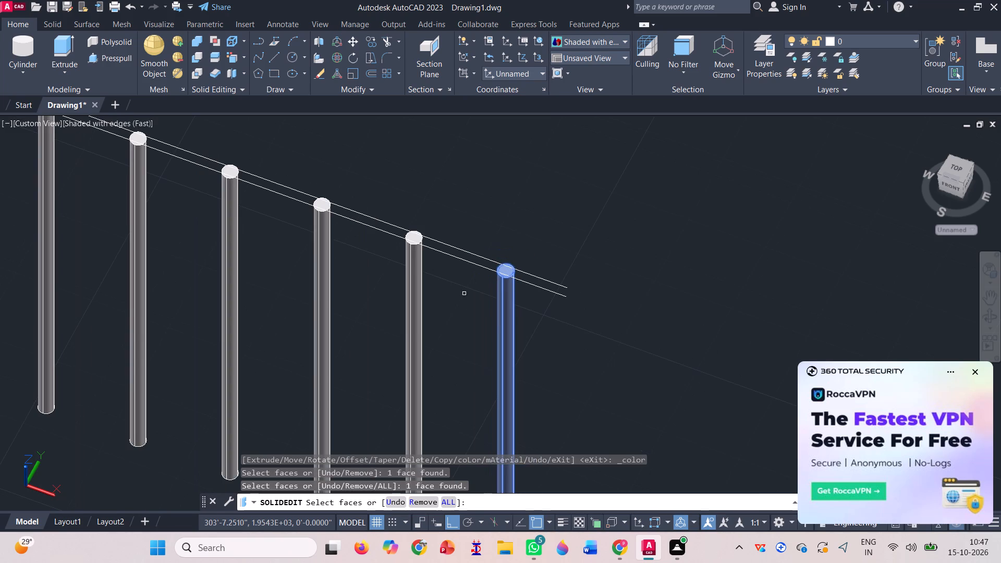
left_click(996, 313)
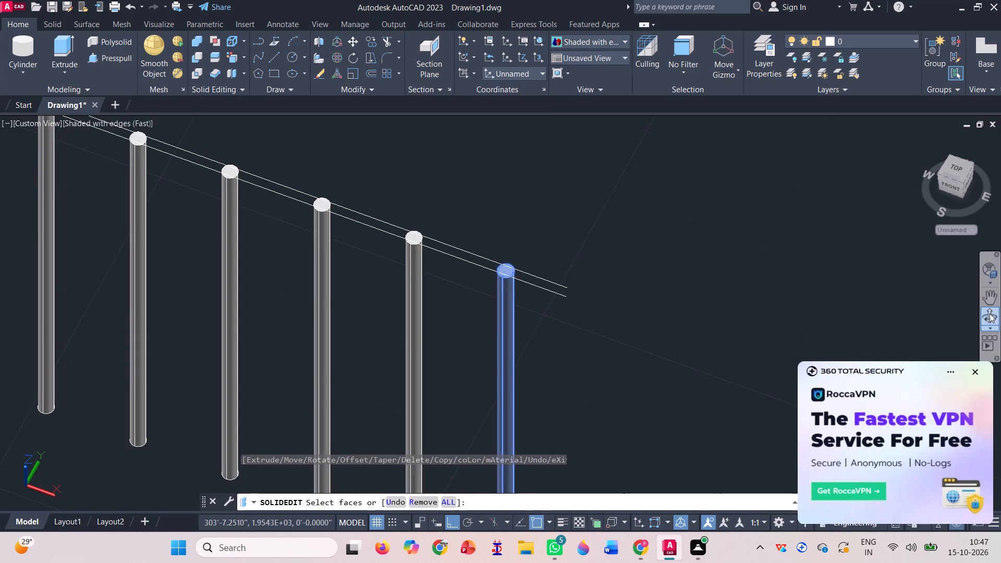
left_click_drag(601, 387, 428, 324)
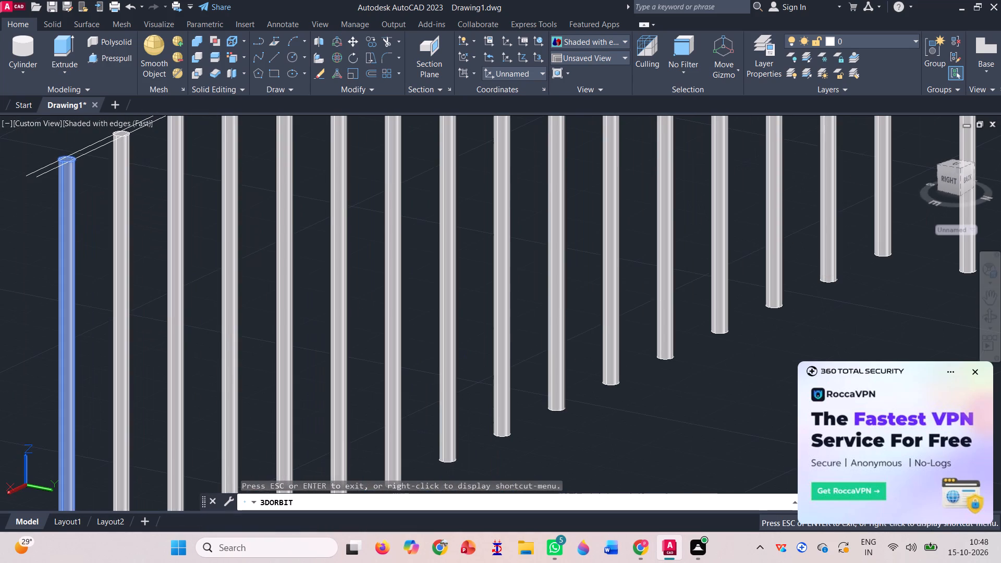
left_click_drag(198, 247, 220, 185)
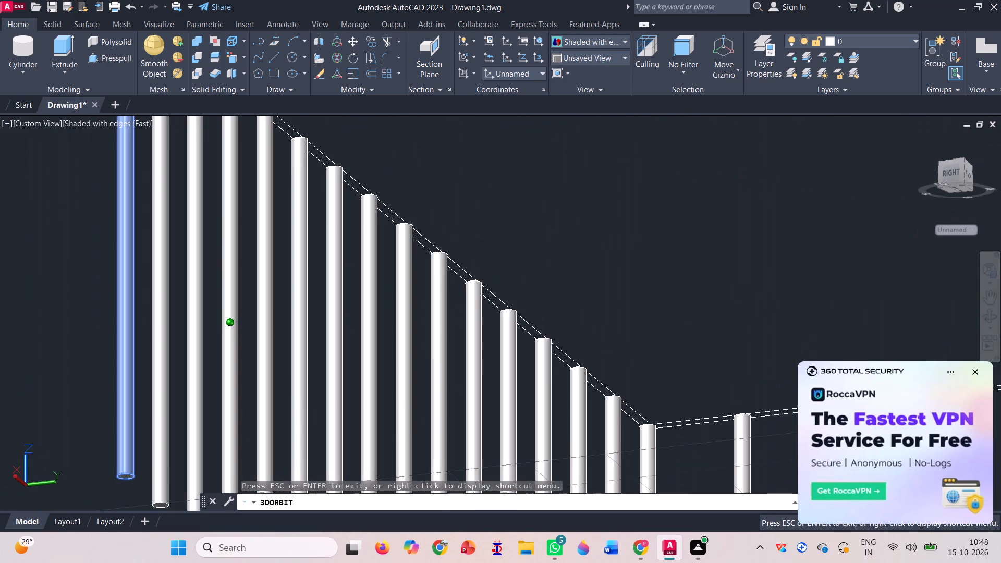
left_click_drag(220, 185, 417, 303)
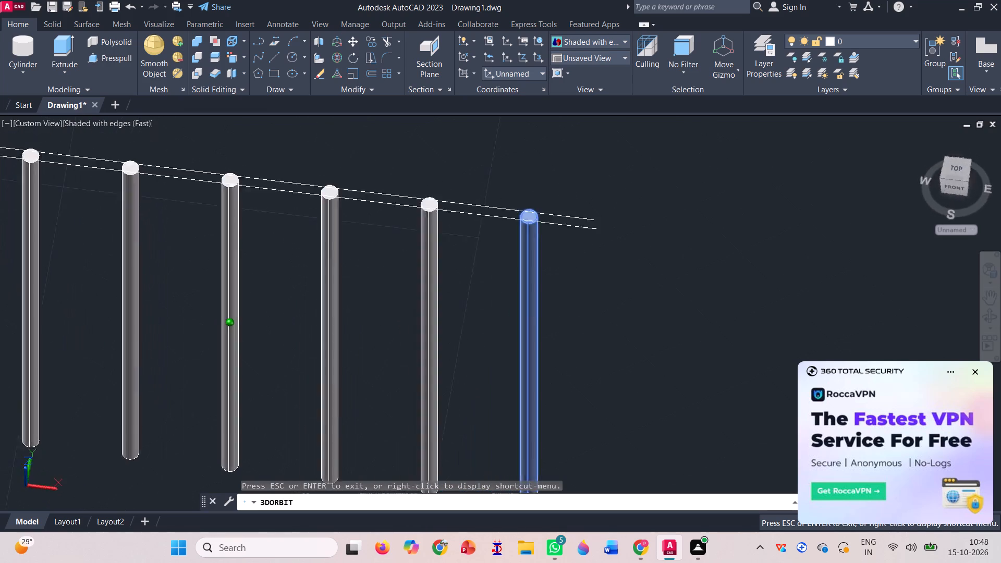
left_click_drag(417, 303, 482, 342)
scroll(494, 313, "down", 17)
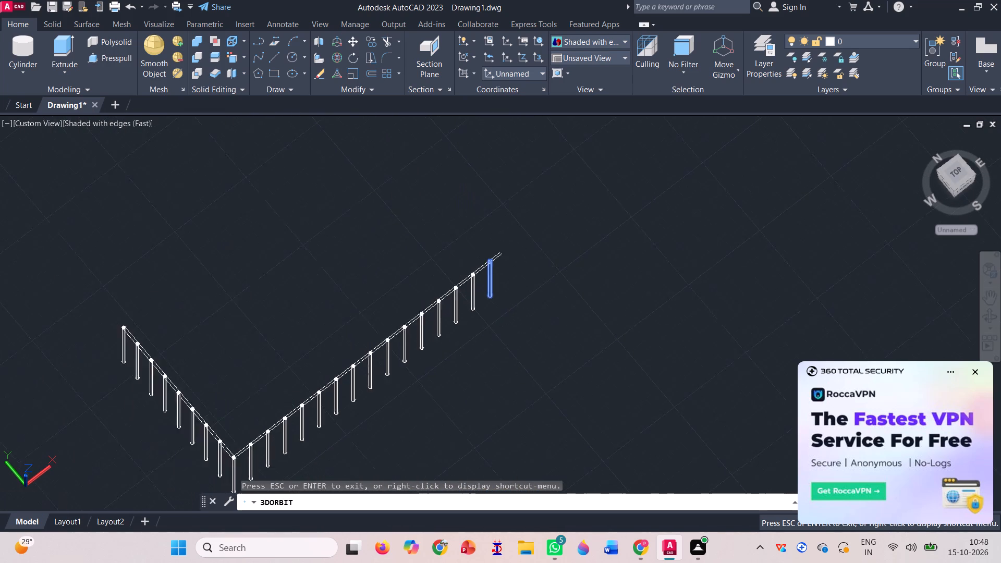
scroll(516, 341, "down", 2)
key("Escape")
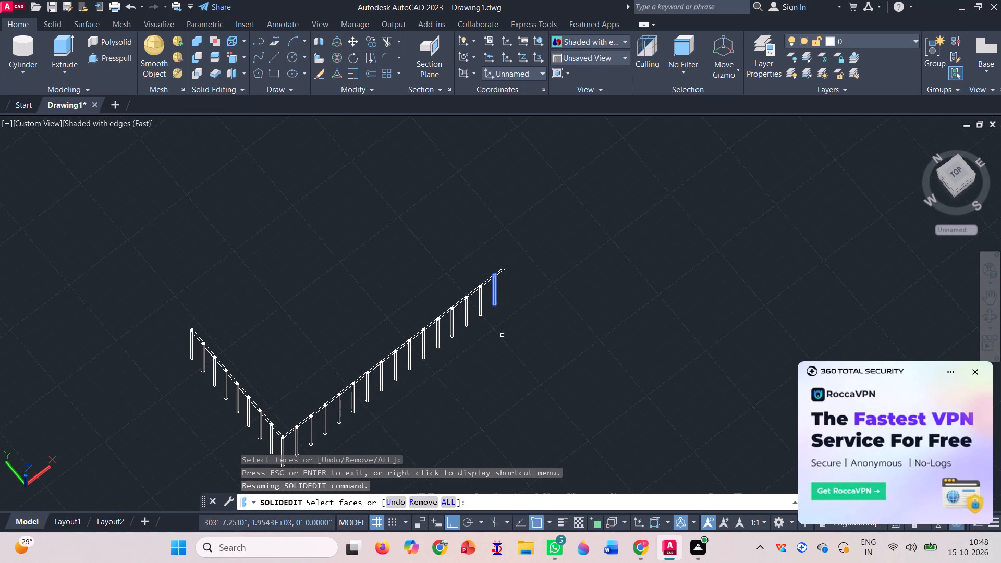
key("Return")
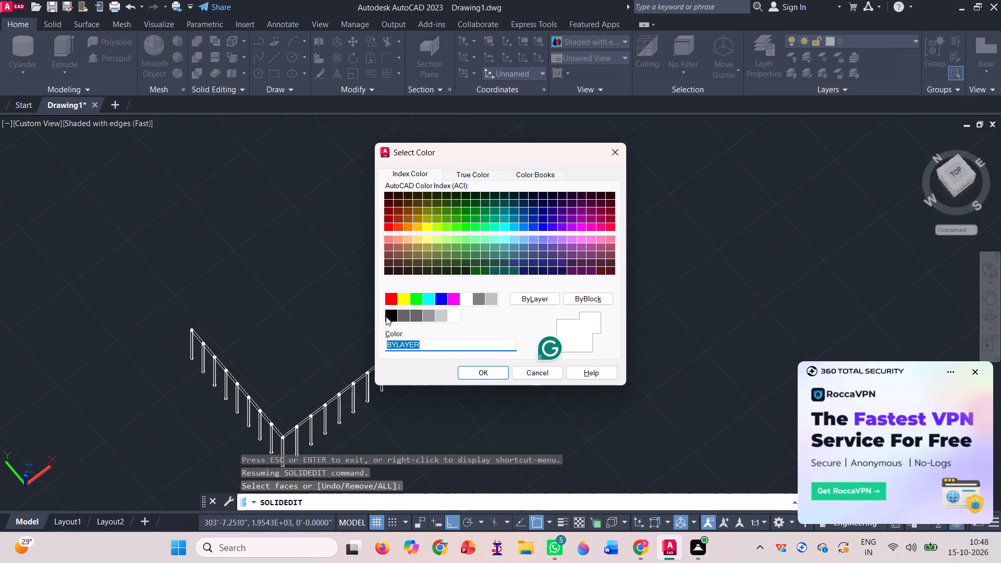
scroll(425, 307, "up", 1)
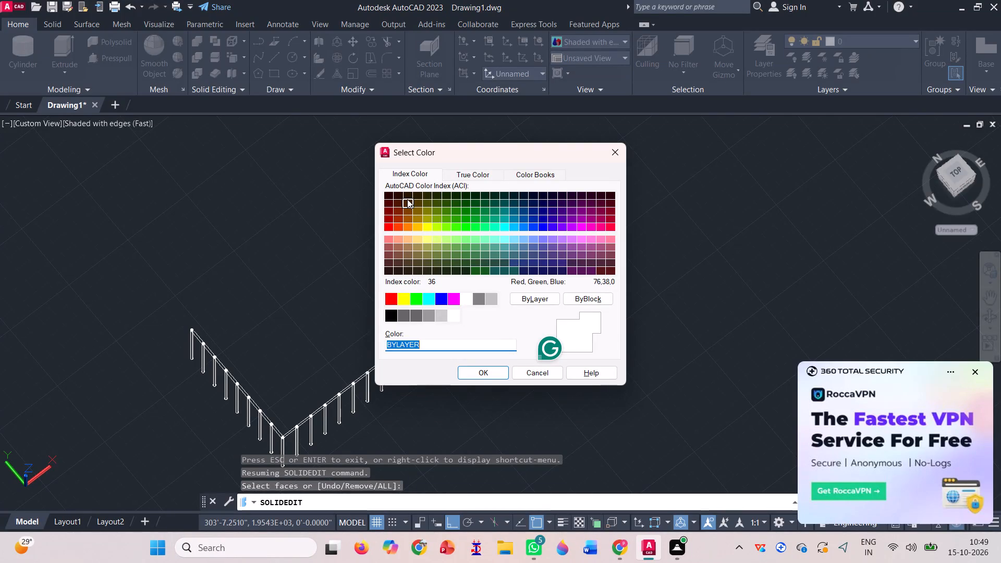
left_click(515, 195)
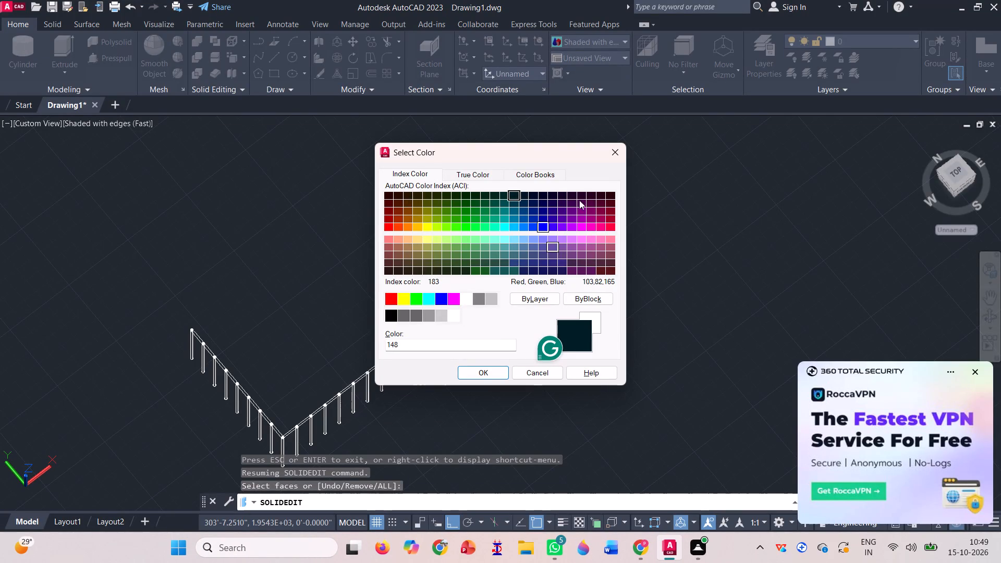
left_click(611, 191)
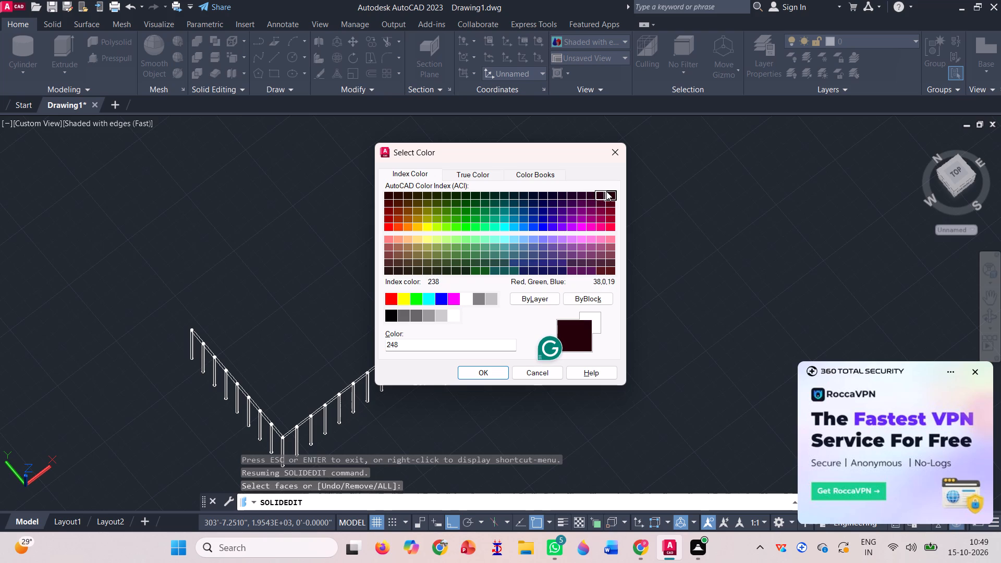
left_click(602, 193)
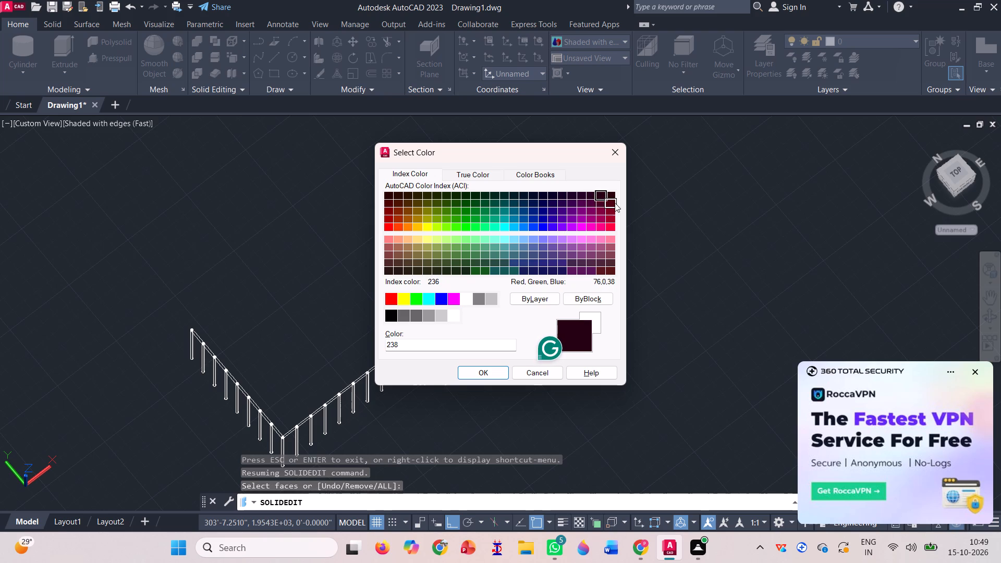
left_click(607, 203)
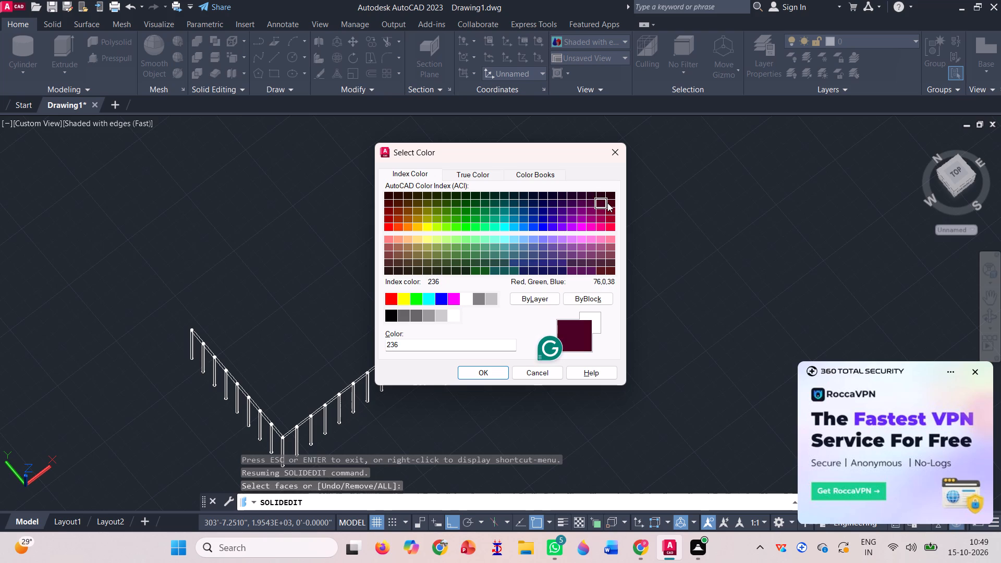
left_click(611, 203)
left_click(611, 254)
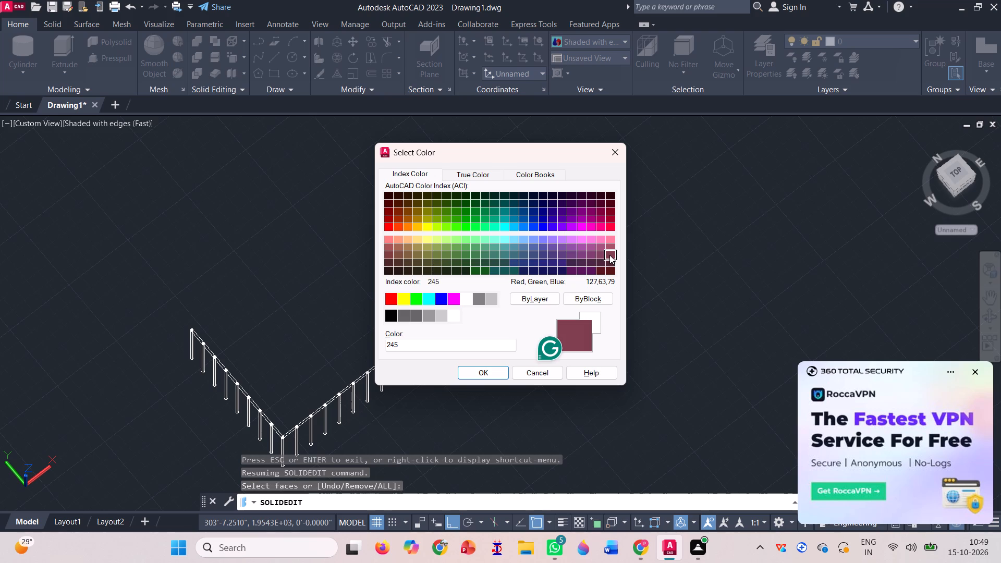
left_click(547, 239)
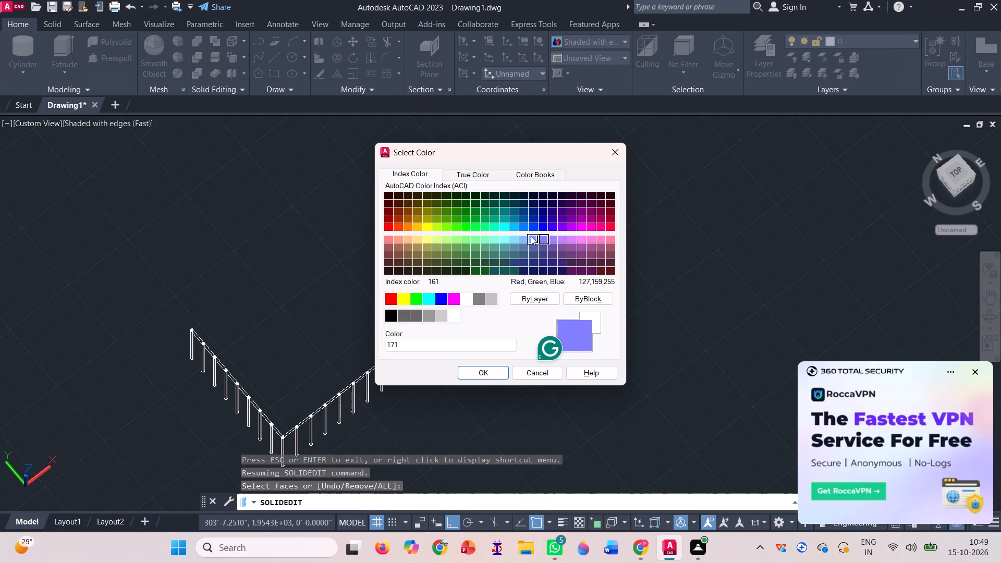
left_click(531, 236)
left_click(504, 373)
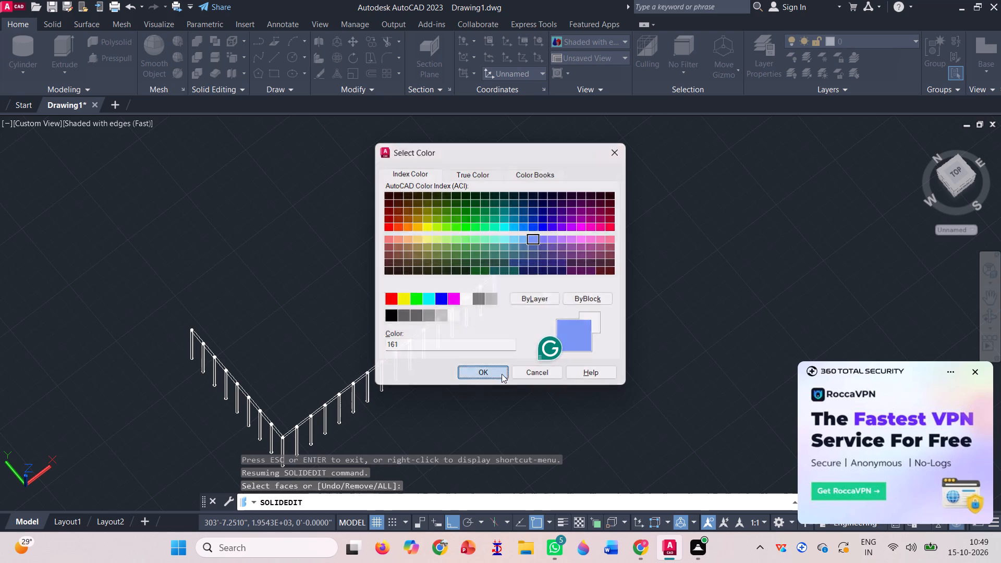
scroll(503, 292, "up", 6)
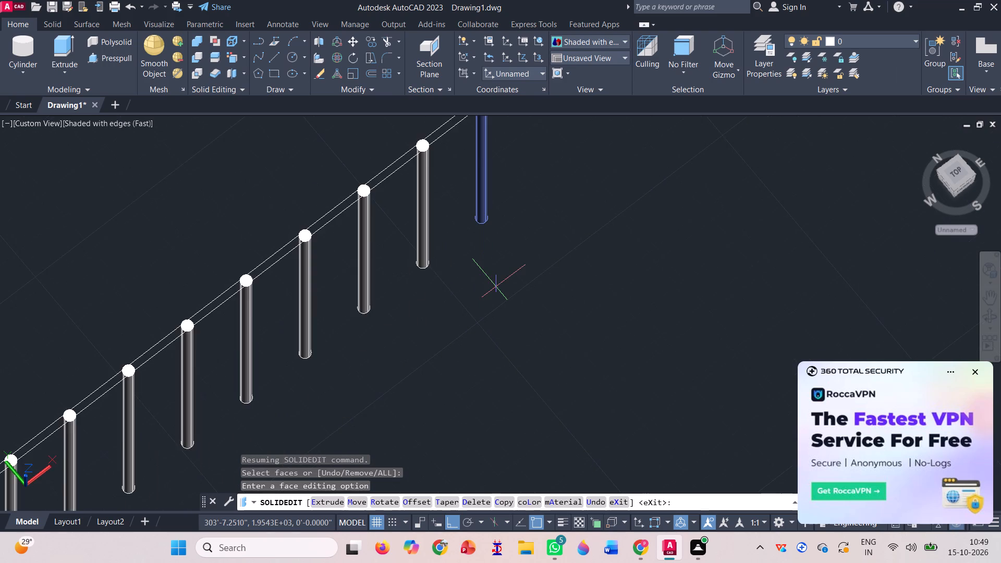
scroll(489, 264, "down", 3)
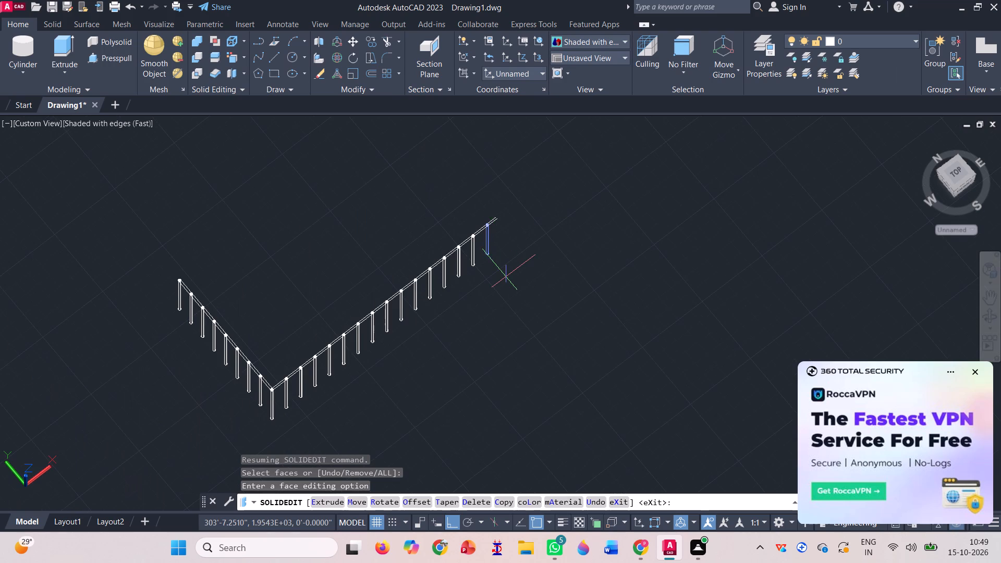
key("space")
Examine the recoloured end post up close and against the other posts along both sides of the railing.
scroll(491, 251, "up", 3)
scroll(485, 189, "up", 4)
scroll(489, 219, "down", 4)
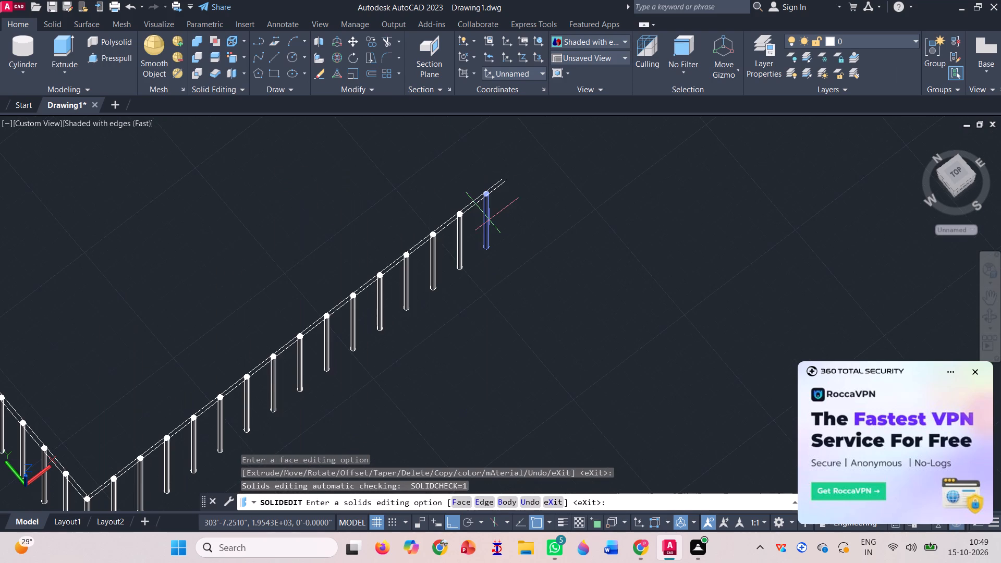
scroll(491, 255, "down", 1)
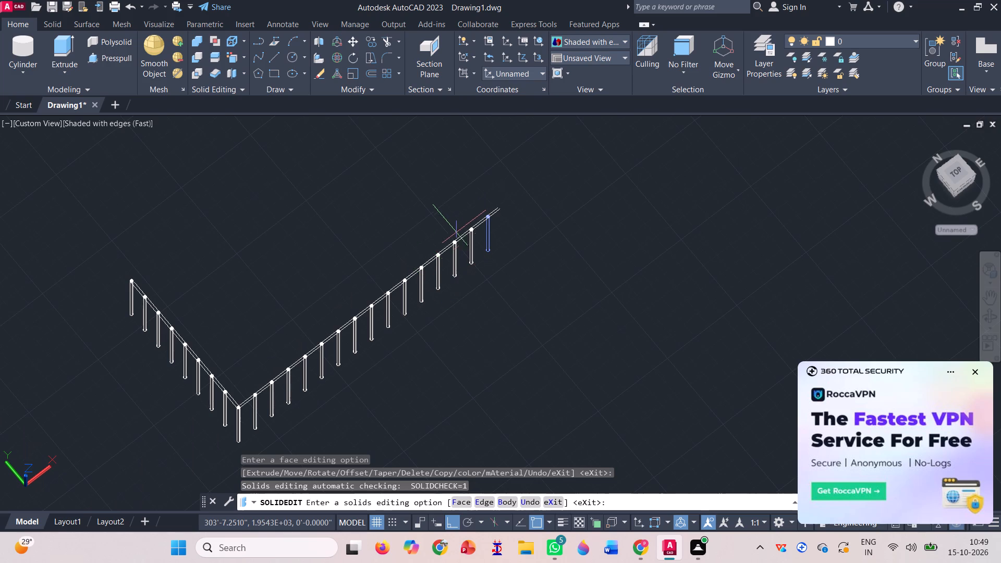
scroll(458, 224, "down", 1)
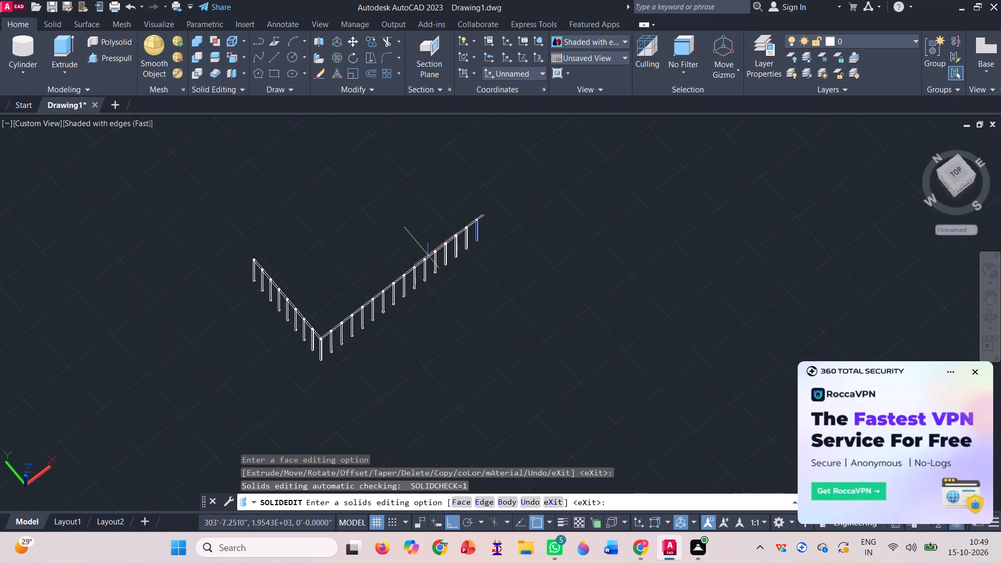
scroll(328, 352, "up", 3)
scroll(328, 352, "down", 2)
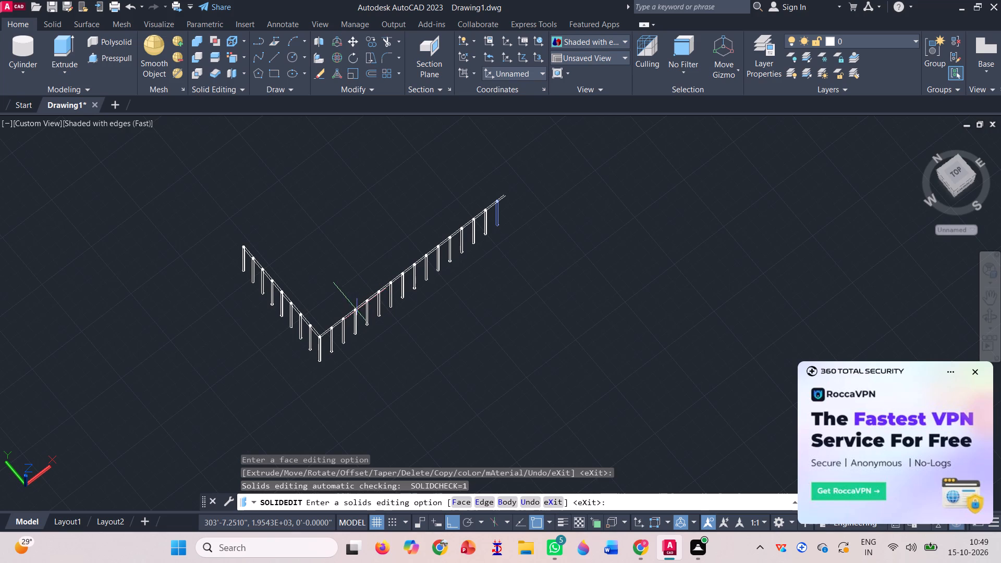
scroll(463, 236, "up", 2)
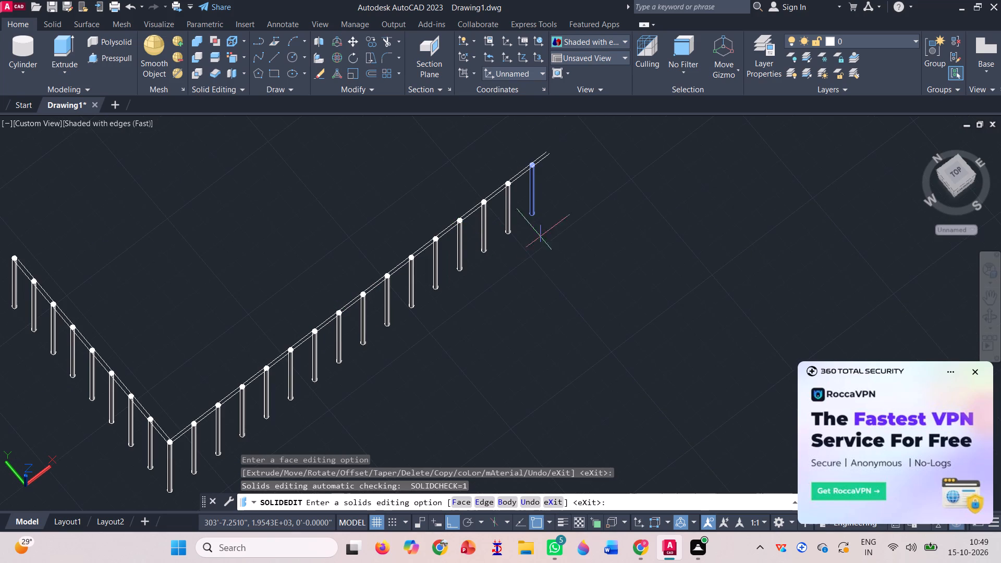
scroll(522, 143, "up", 3)
scroll(548, 215, "up", 2)
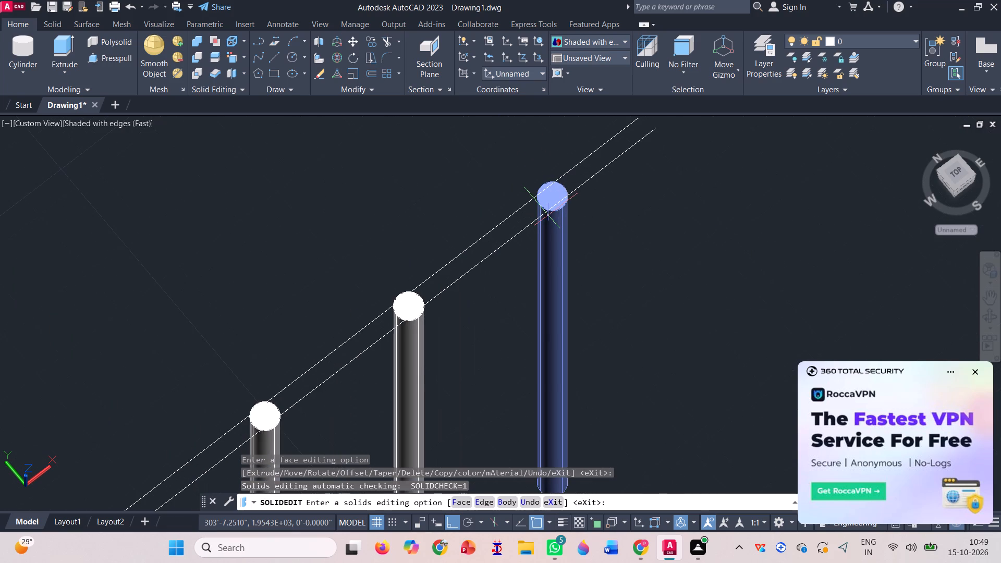
scroll(548, 215, "down", 2)
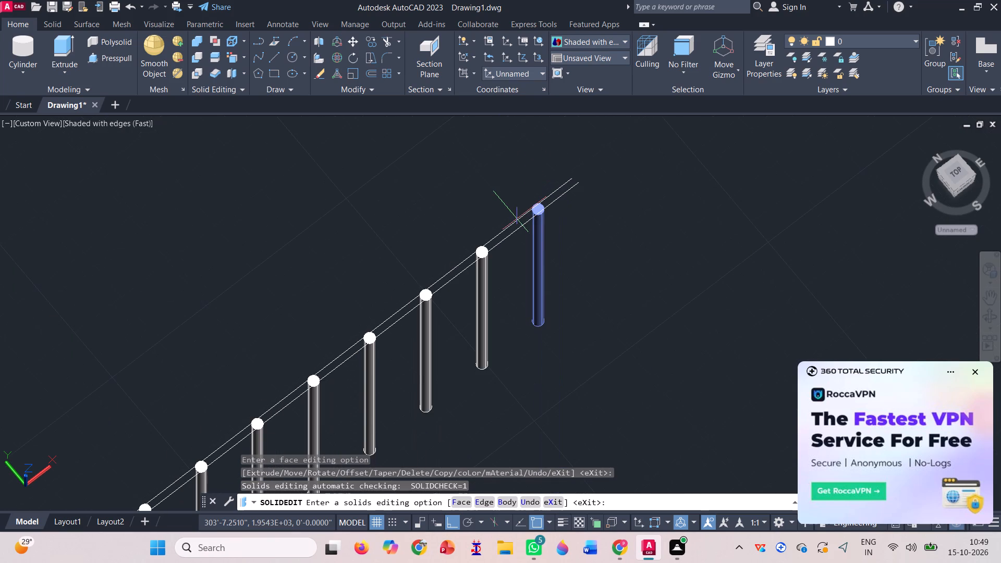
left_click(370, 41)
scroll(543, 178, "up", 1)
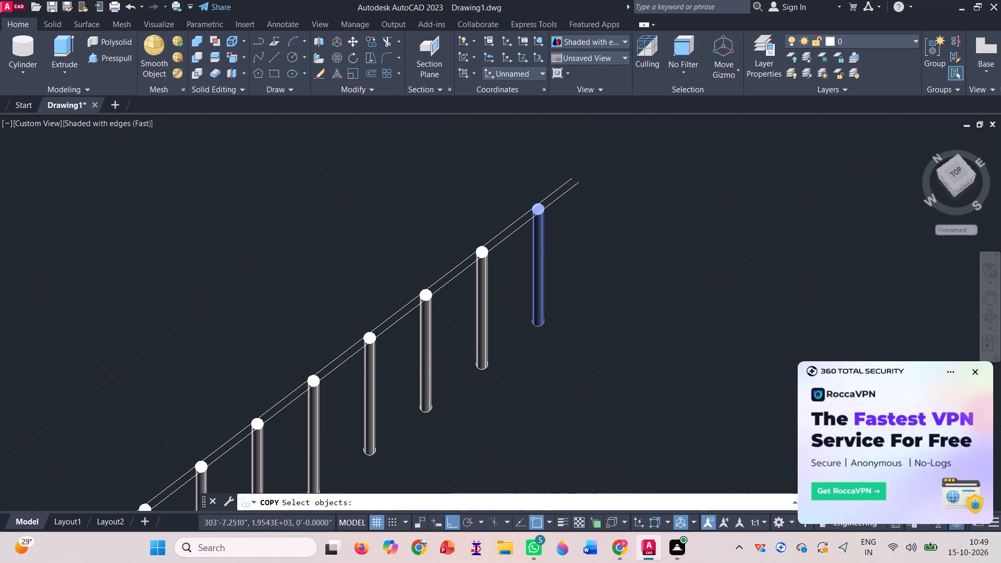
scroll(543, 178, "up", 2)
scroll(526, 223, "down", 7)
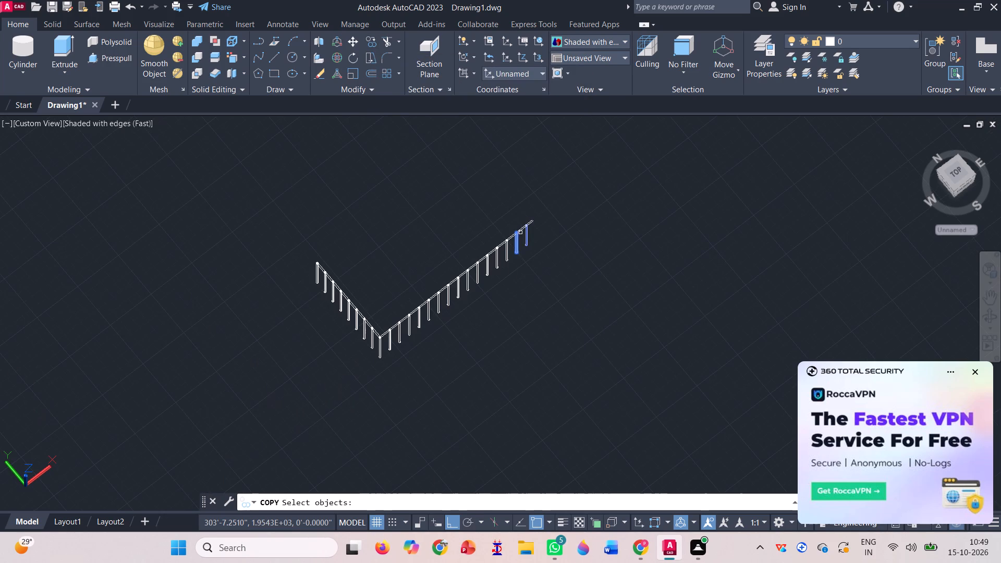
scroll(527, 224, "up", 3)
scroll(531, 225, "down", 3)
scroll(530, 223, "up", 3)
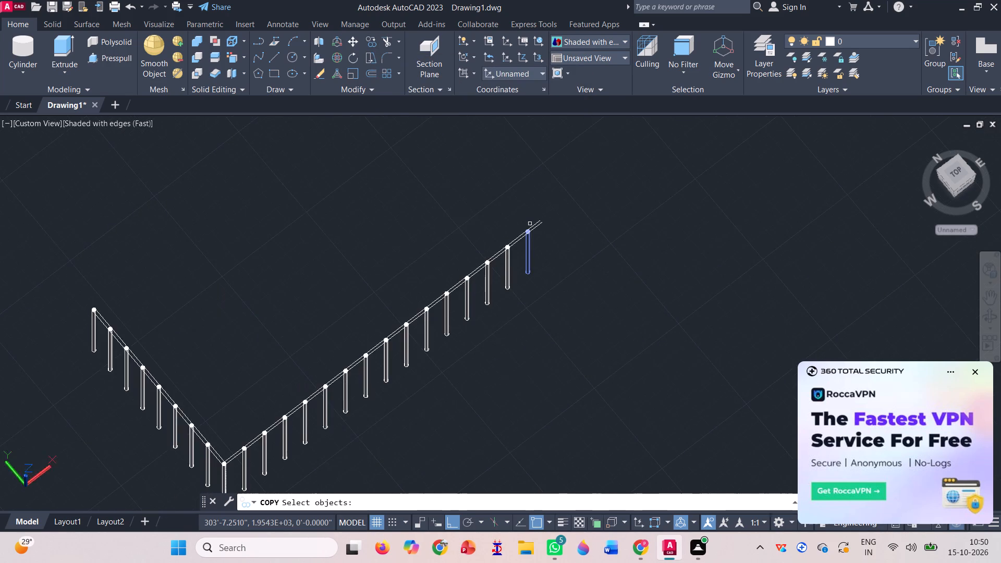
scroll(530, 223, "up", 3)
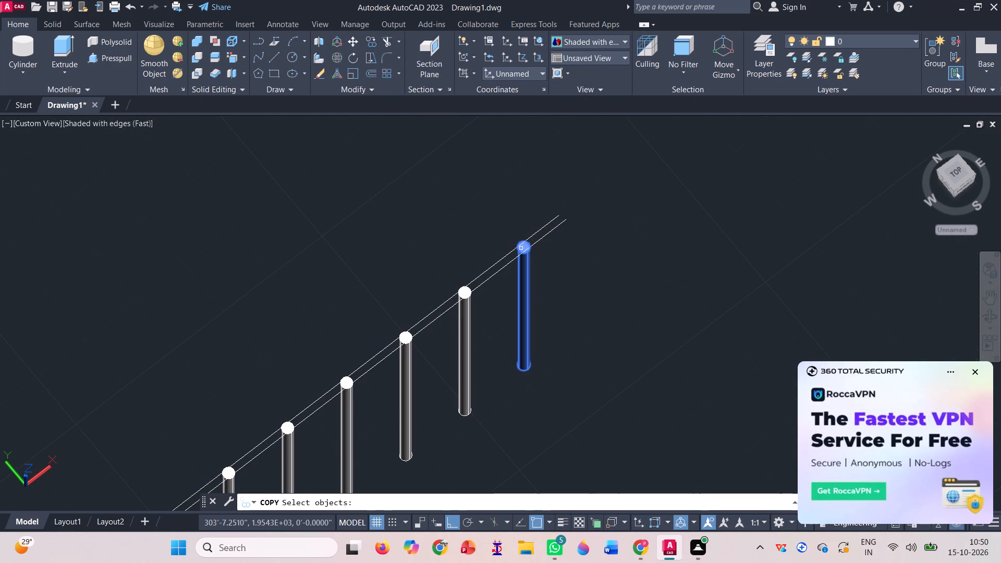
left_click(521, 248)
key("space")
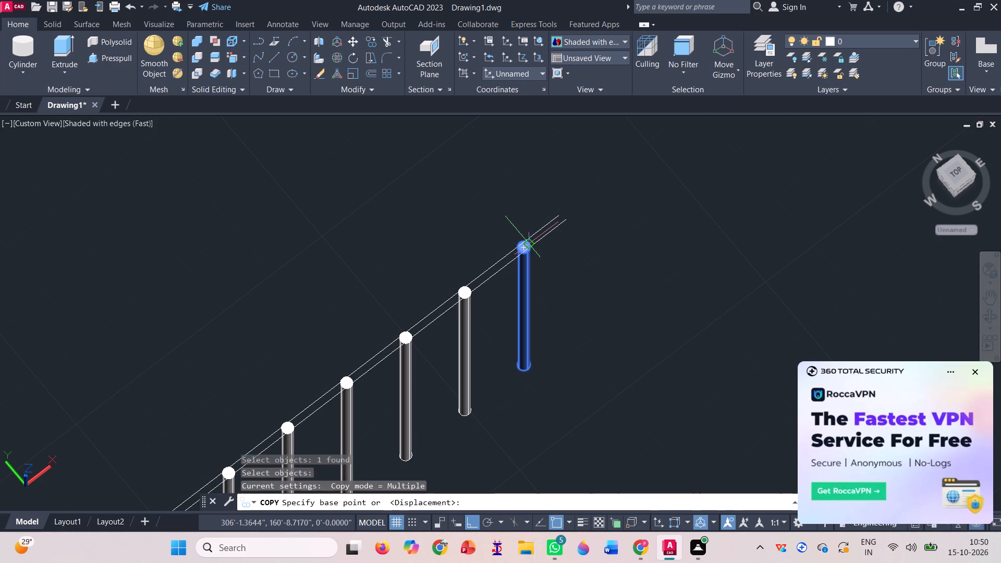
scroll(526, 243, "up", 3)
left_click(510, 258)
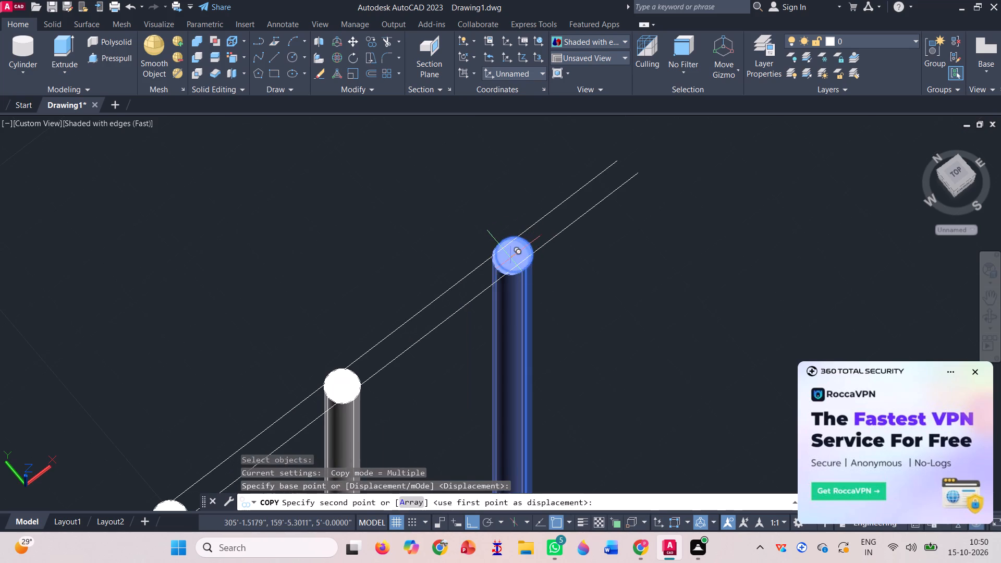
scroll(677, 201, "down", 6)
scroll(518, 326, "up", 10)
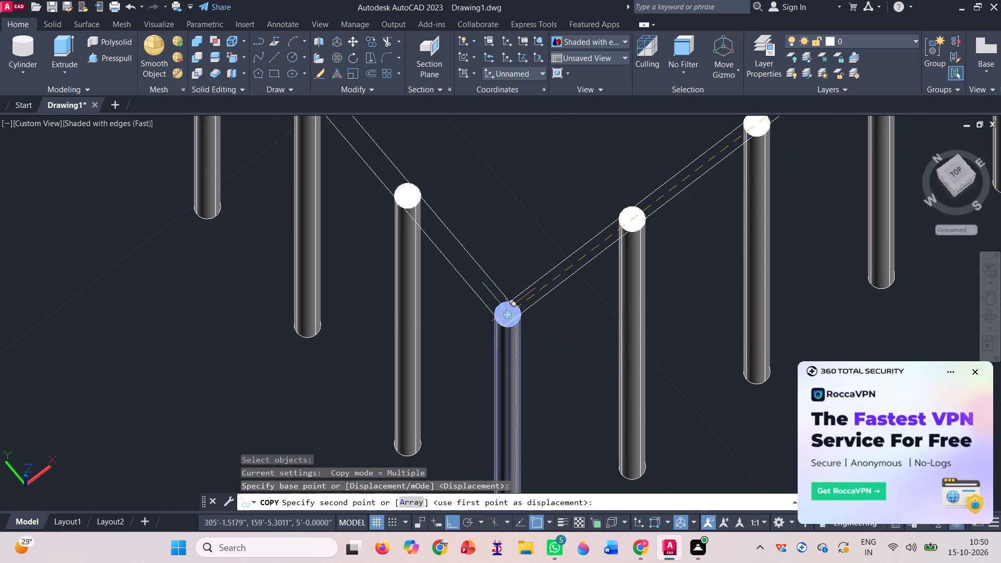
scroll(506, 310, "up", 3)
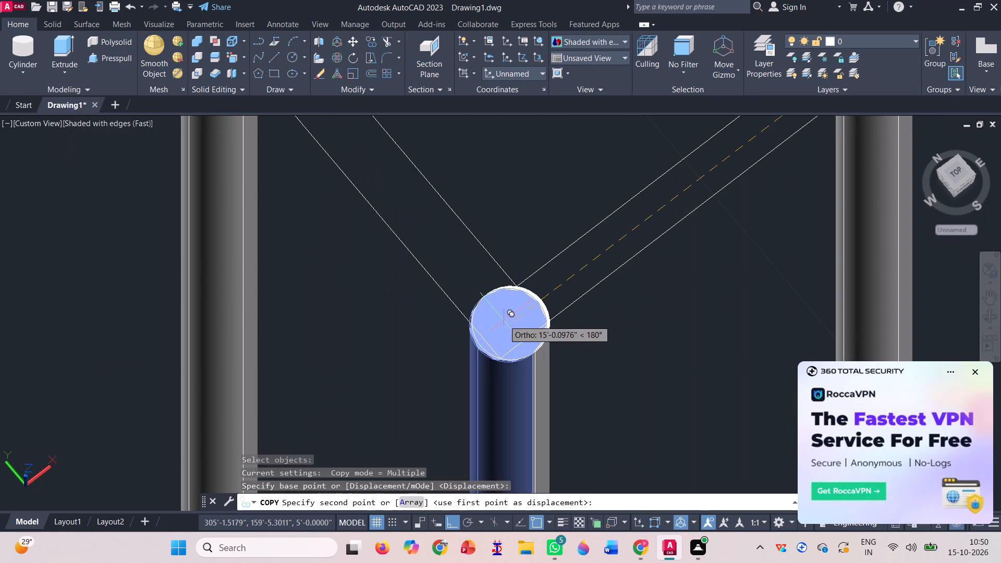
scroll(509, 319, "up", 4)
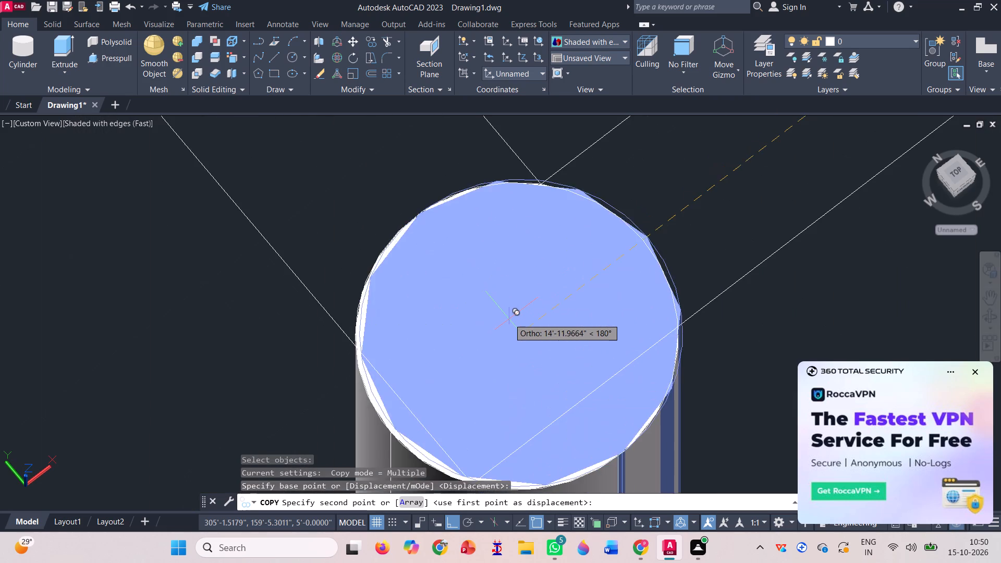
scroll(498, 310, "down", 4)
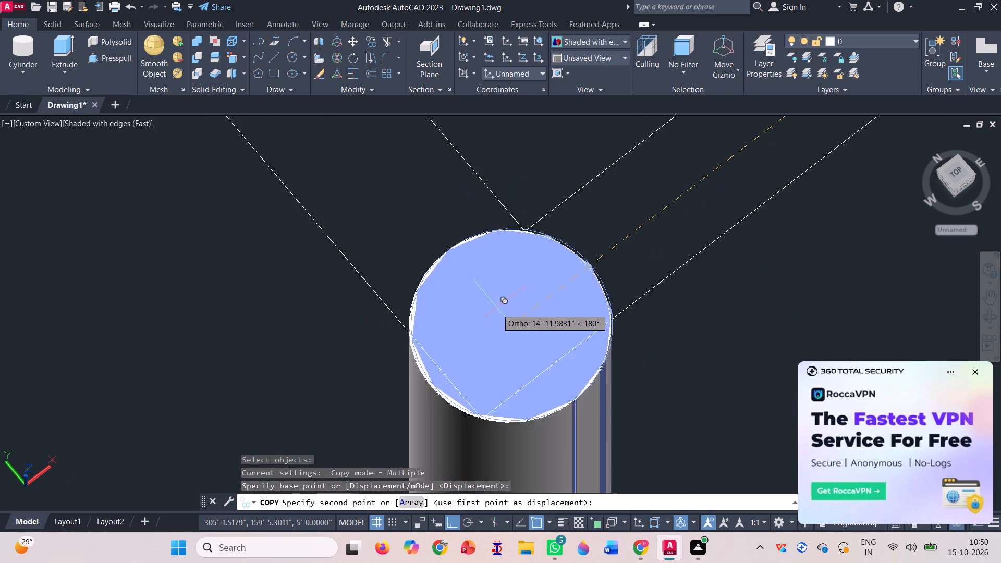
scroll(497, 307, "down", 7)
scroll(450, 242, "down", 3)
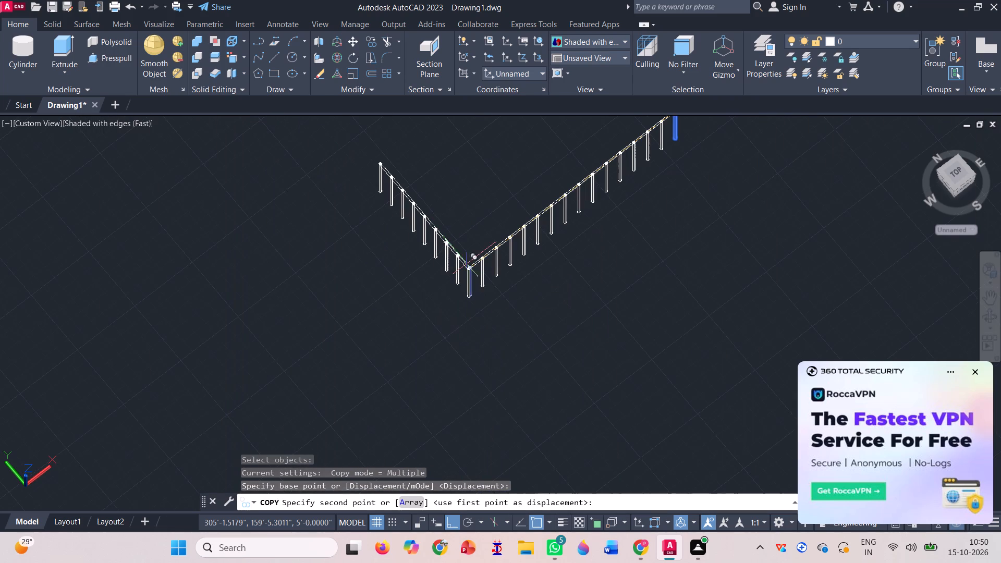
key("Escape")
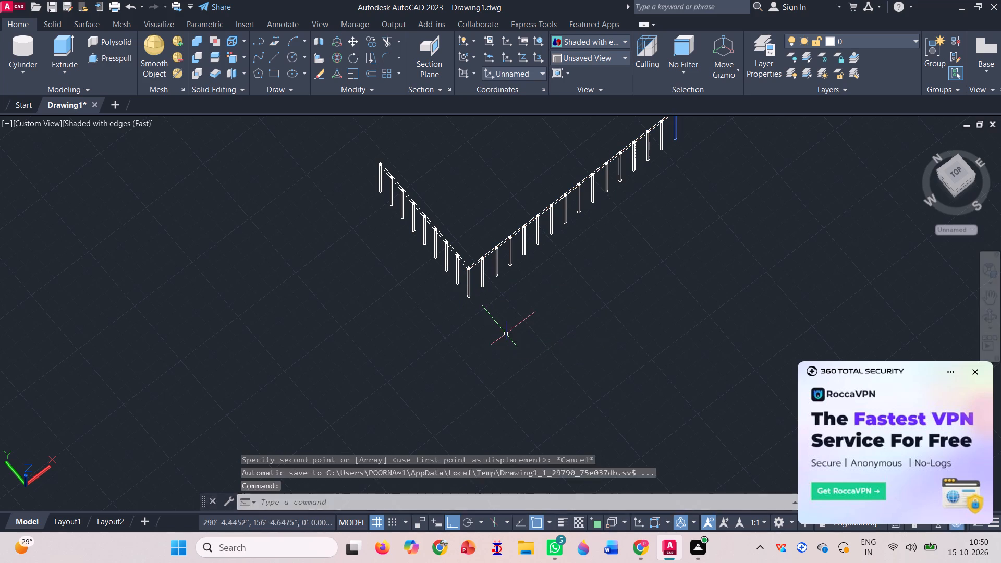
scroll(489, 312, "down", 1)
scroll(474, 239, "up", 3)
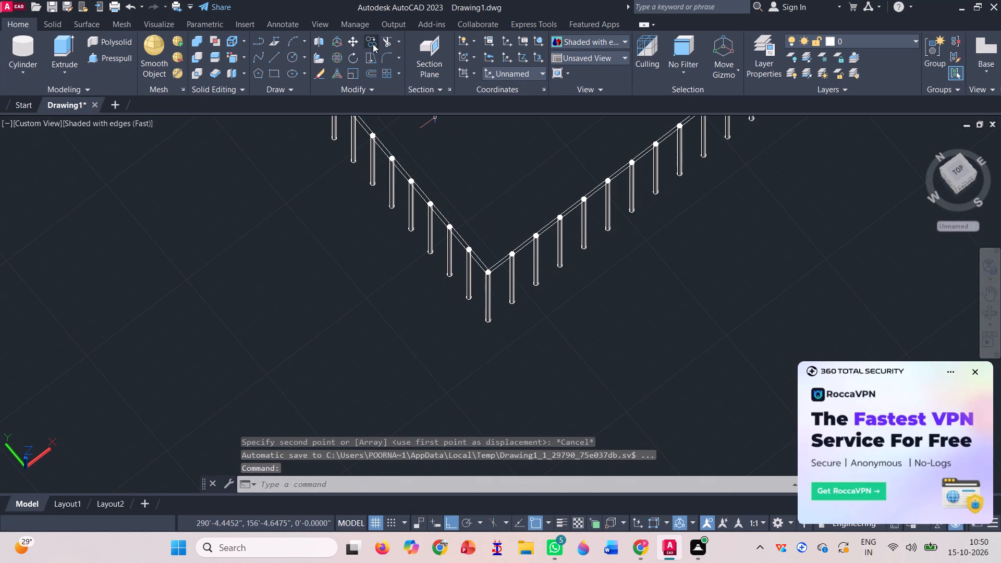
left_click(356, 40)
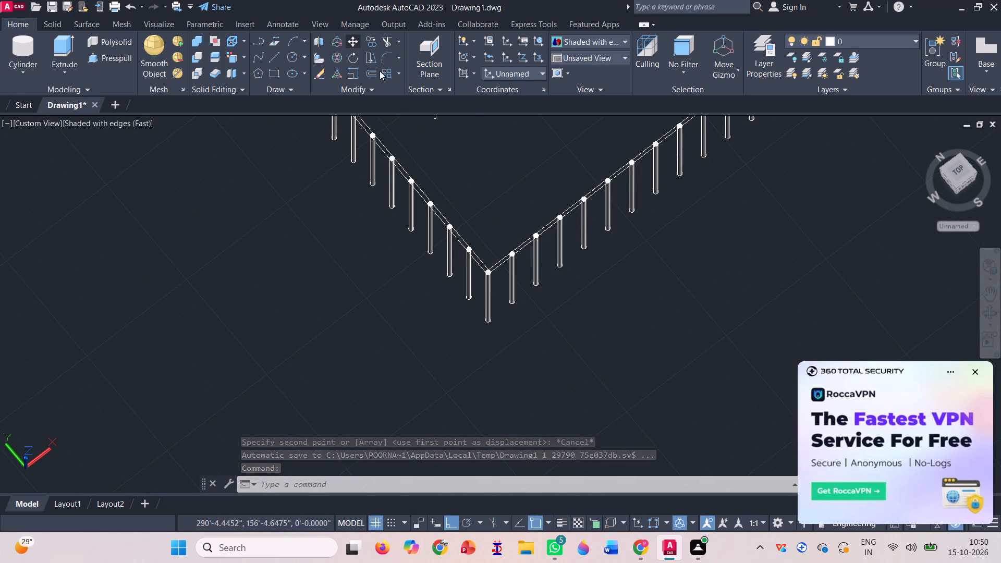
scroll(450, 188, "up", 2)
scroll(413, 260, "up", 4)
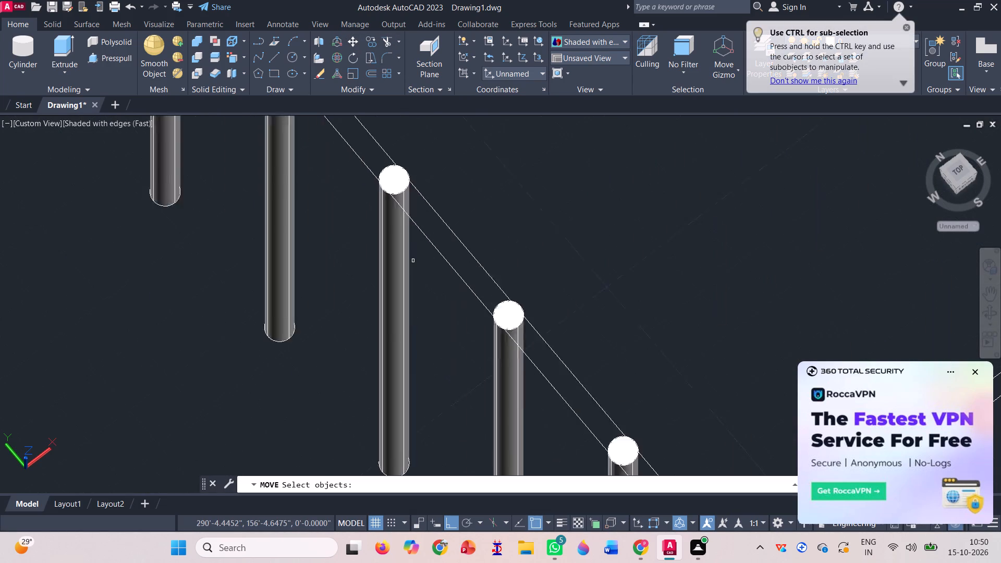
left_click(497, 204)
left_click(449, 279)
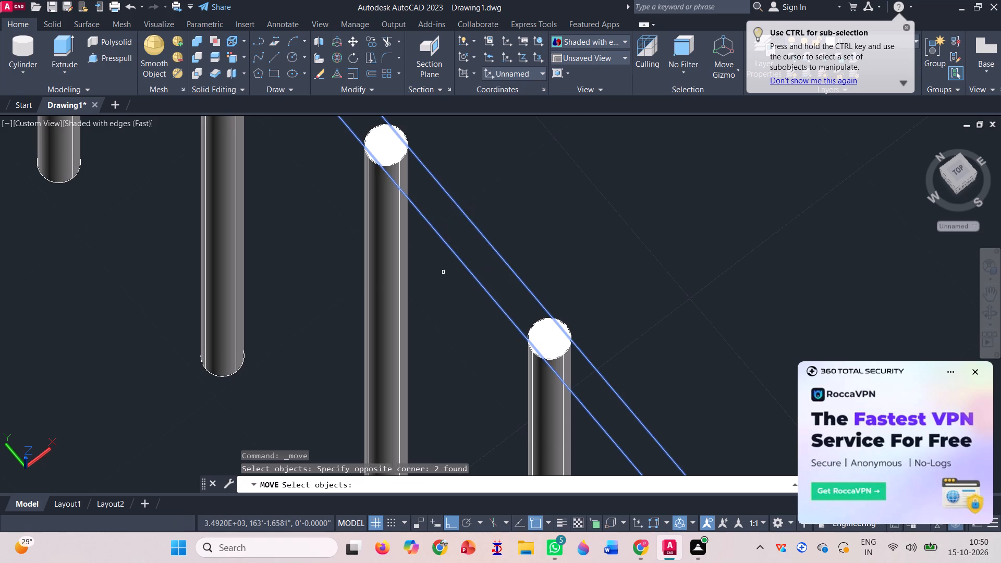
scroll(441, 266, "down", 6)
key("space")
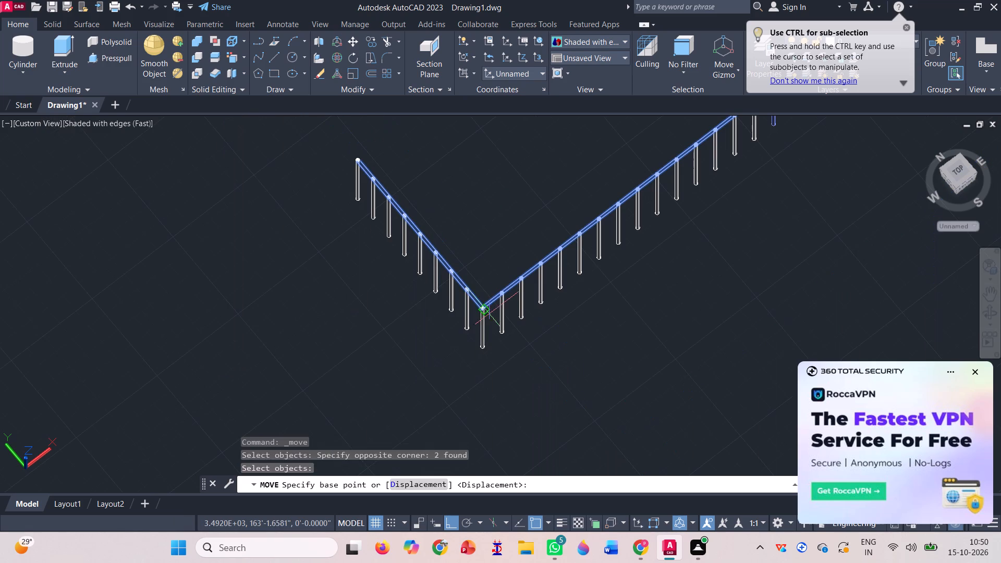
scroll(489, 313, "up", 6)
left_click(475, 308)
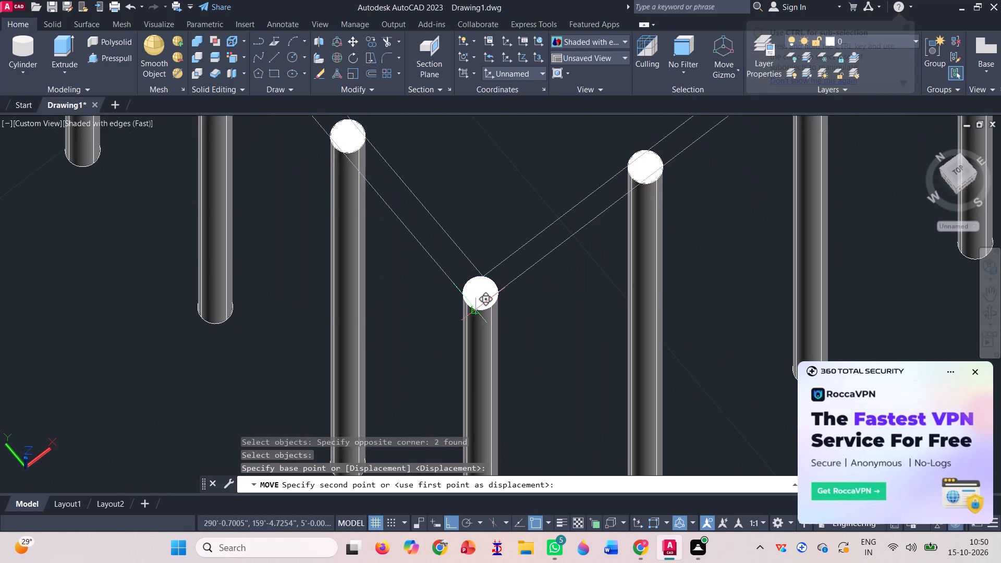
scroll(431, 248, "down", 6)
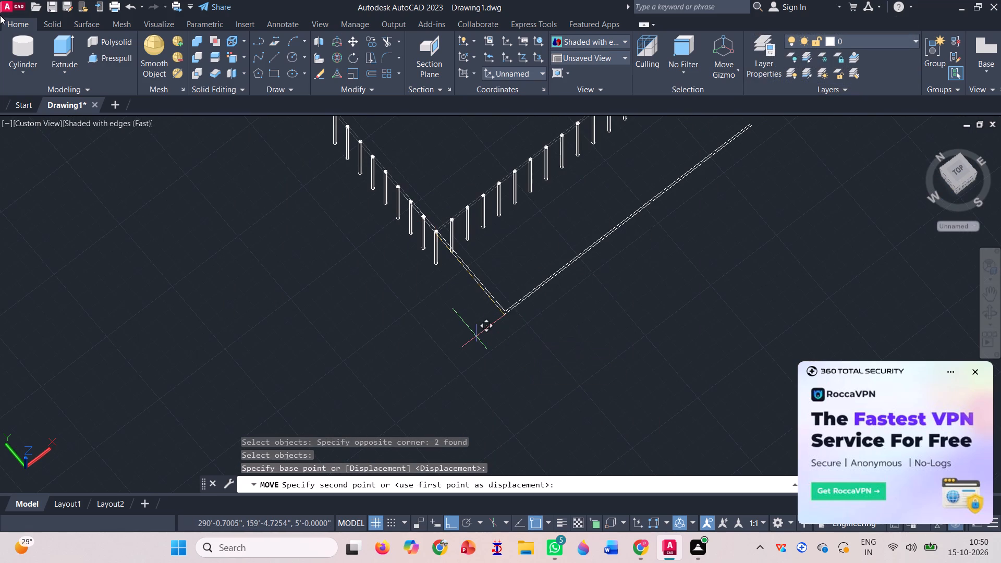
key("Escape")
Erase the six uncoloured posts nearest the blue end post on the railing's long side, keeping the end post and rail polylines.
scroll(23, 46, "down", 2)
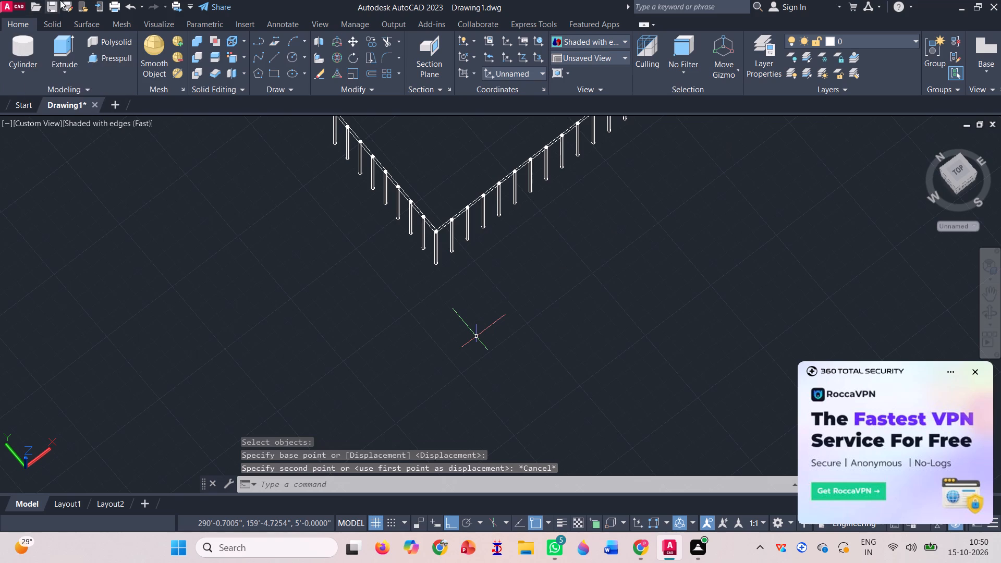
scroll(84, 94, "down", 1)
scroll(282, 203, "down", 2)
scroll(359, 139, "up", 3)
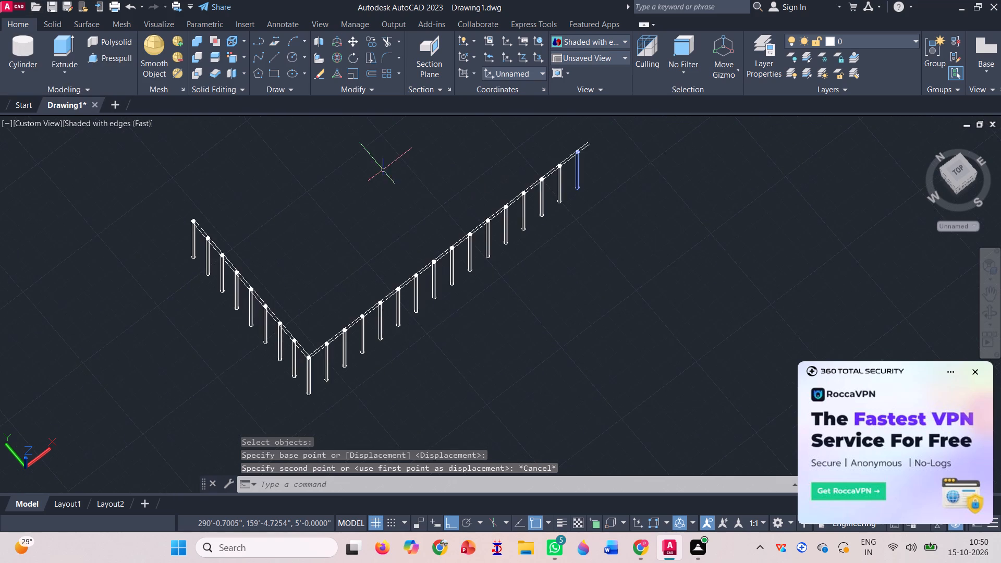
scroll(492, 225, "up", 2)
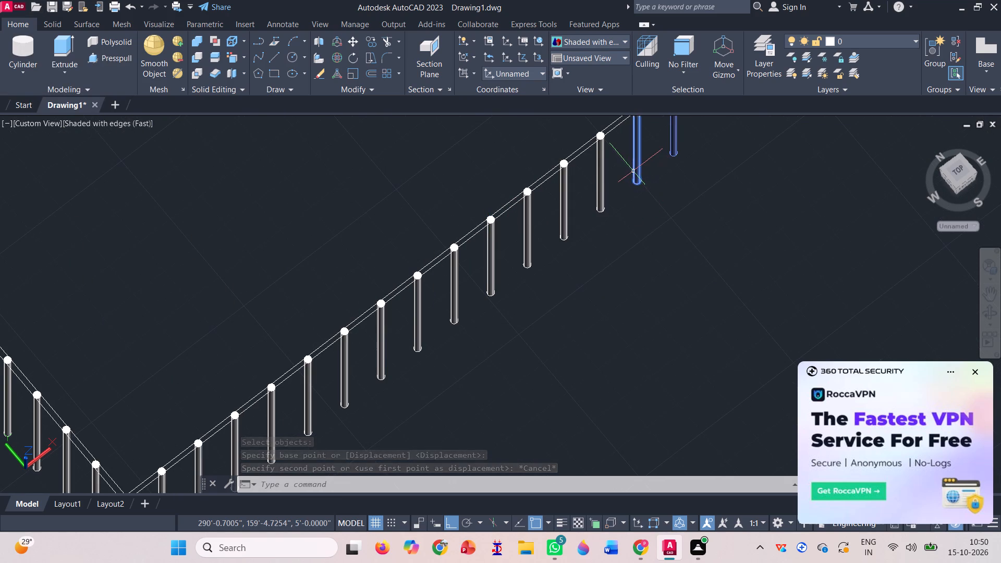
left_click(633, 170)
left_click(600, 185)
left_click(560, 219)
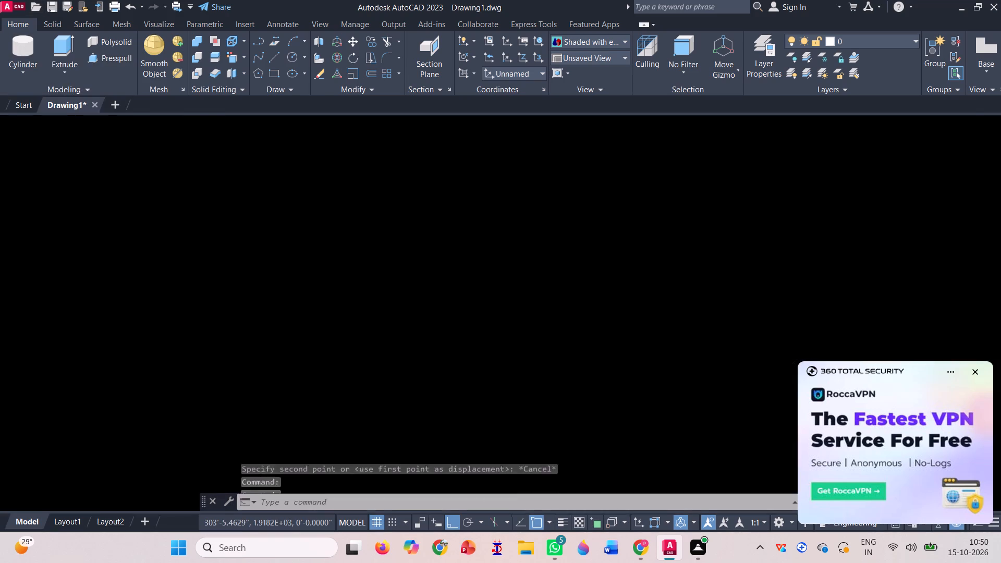
left_click(590, 230)
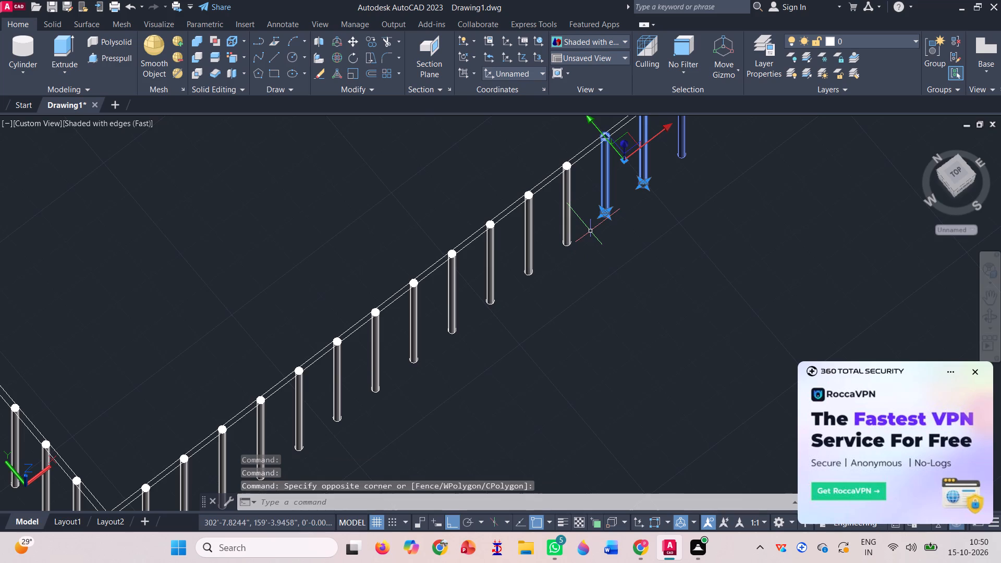
left_click(589, 228)
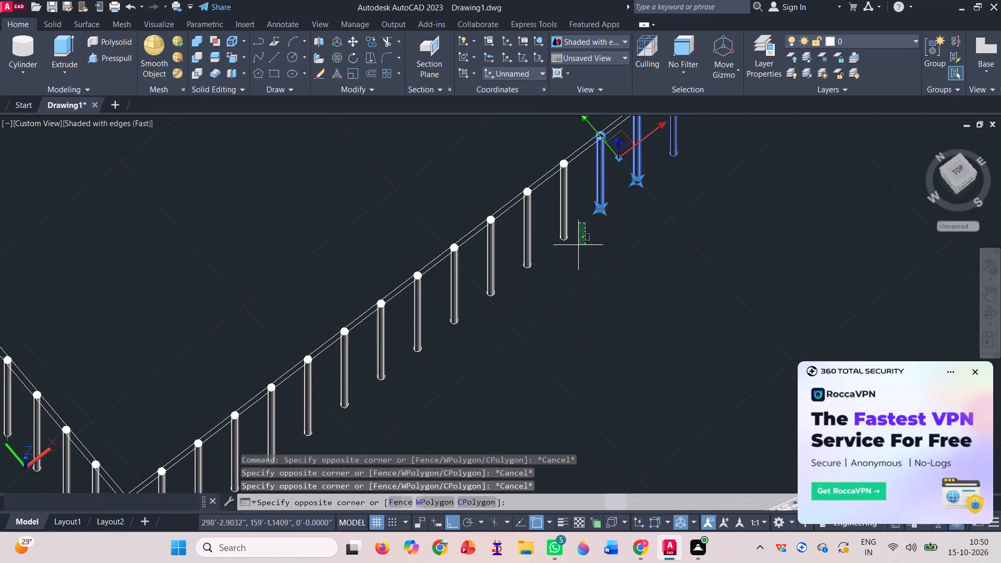
left_click(521, 266)
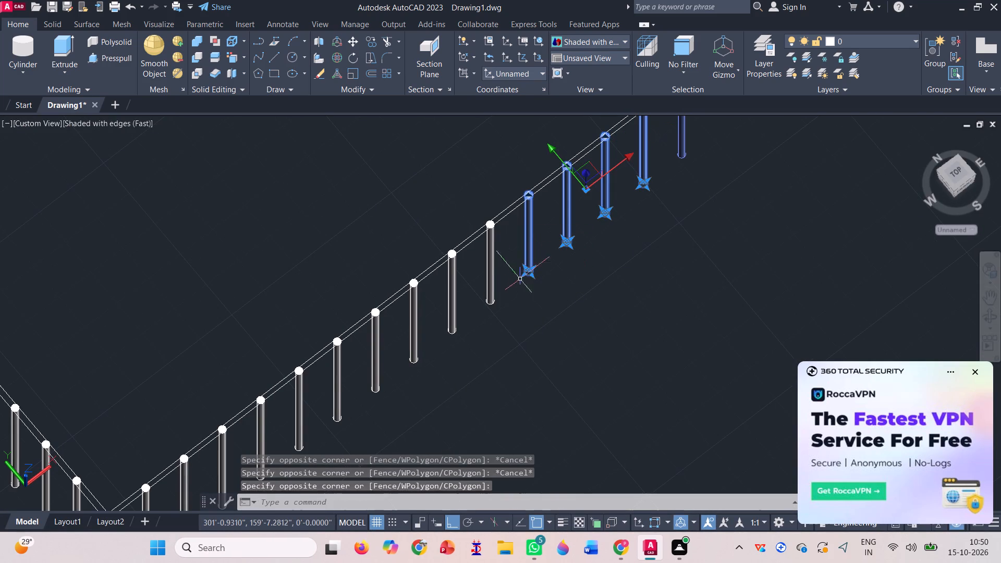
left_click(518, 293)
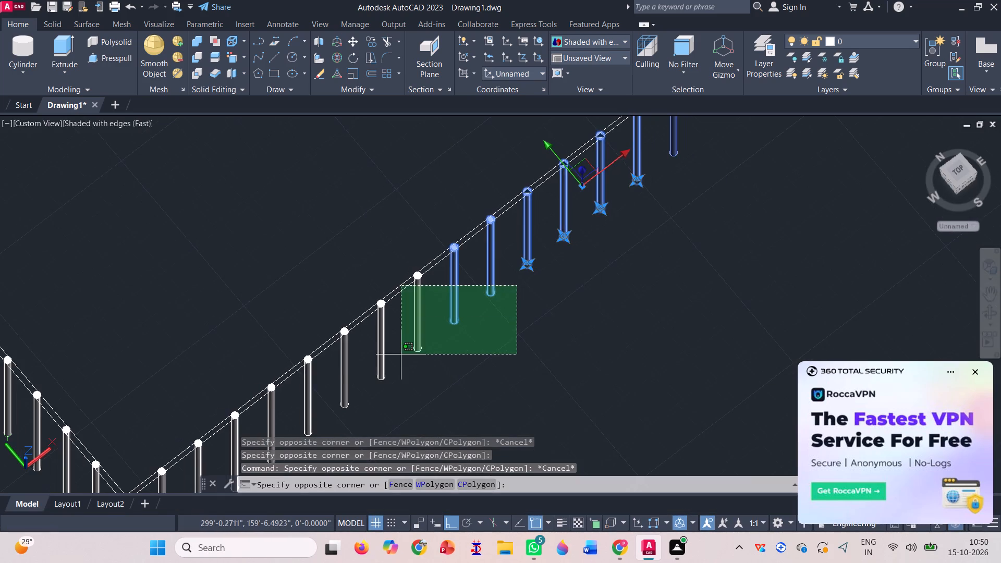
left_click(431, 345)
scroll(497, 313, "down", 2)
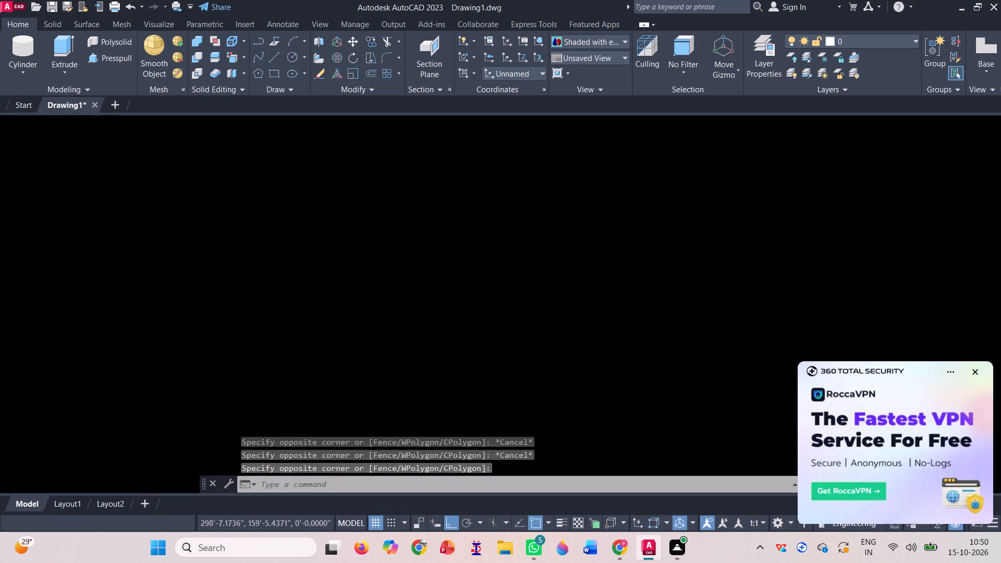
key("Delete")
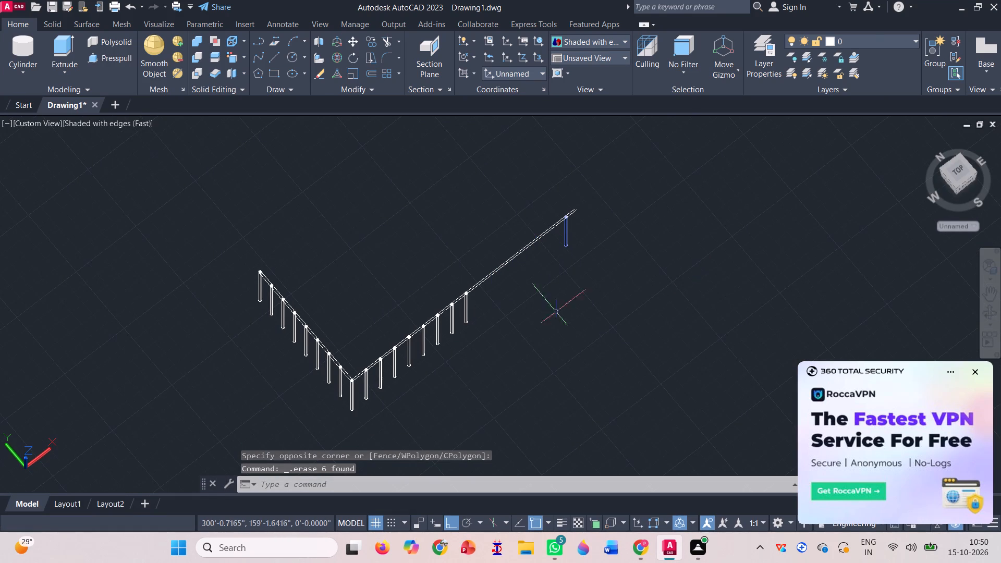
Erase the remaining nine uncoloured posts on the railing's long side, including the corner post, keeping the rail polylines.
scroll(443, 336, "up", 2)
left_click(522, 301)
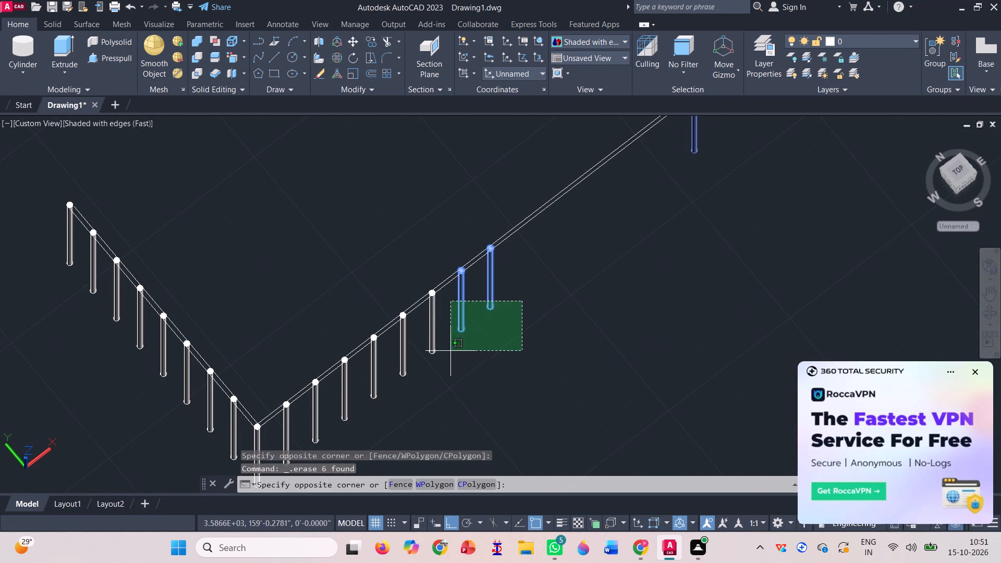
left_click(442, 356)
left_click(439, 348)
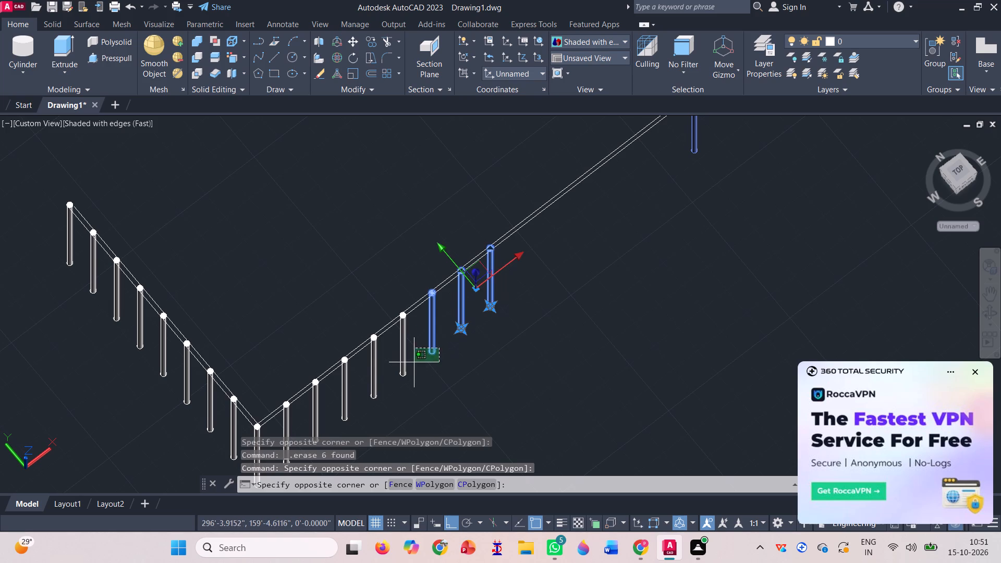
left_click(397, 374)
scroll(471, 303, "down", 2)
scroll(406, 360, "up", 4)
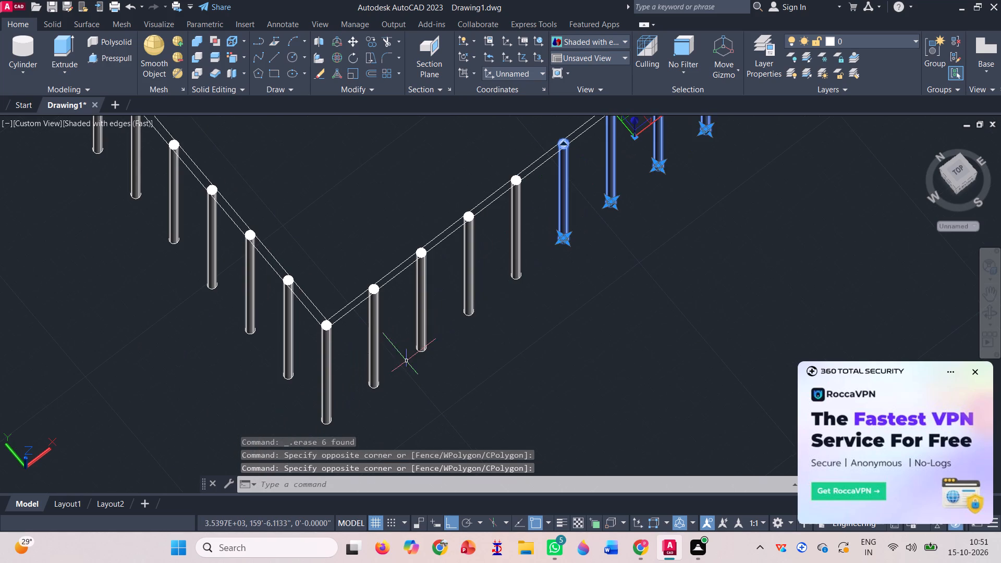
left_click(528, 285)
left_click(452, 321)
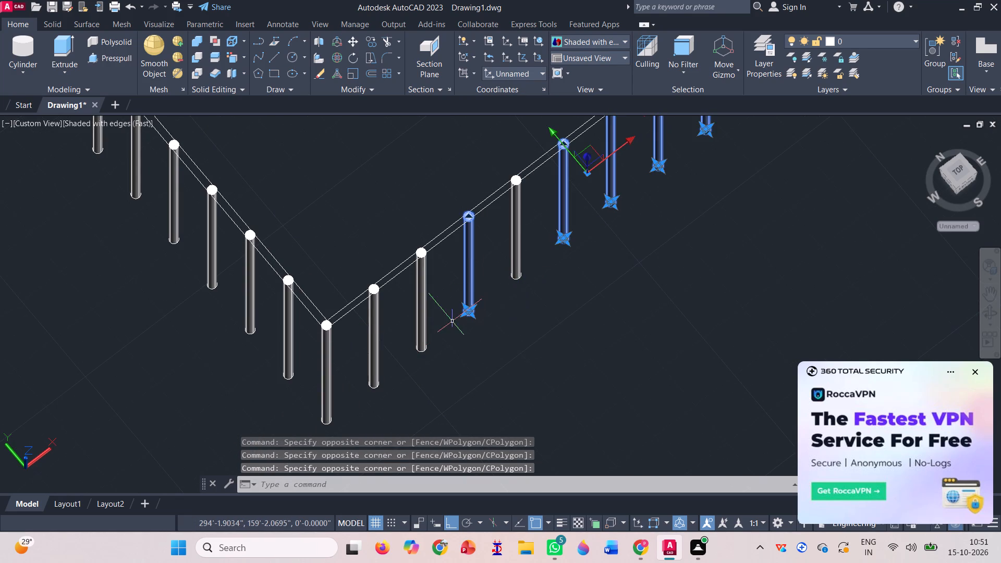
left_click(515, 265)
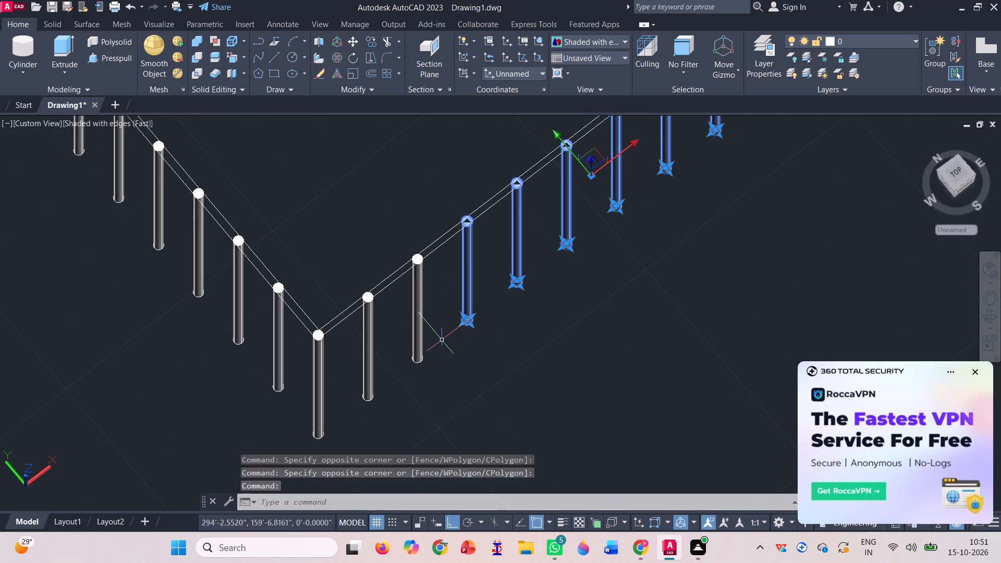
left_click(416, 335)
left_click(377, 353)
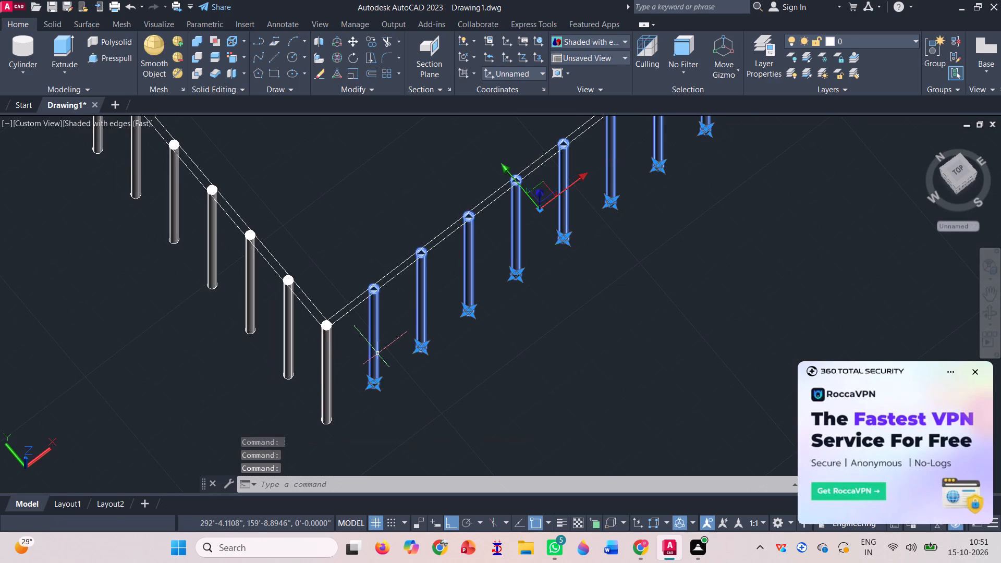
left_click(319, 383)
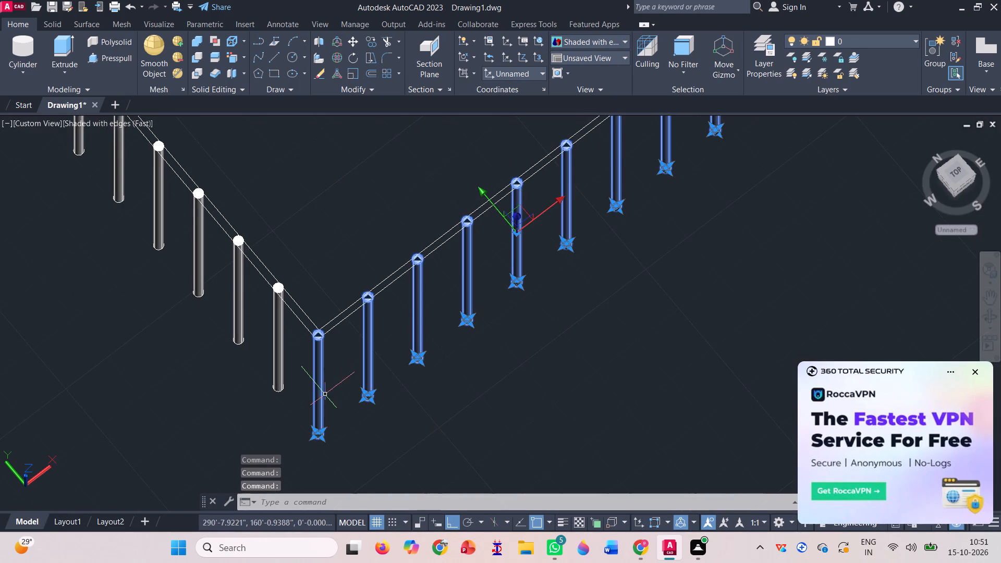
key("Delete")
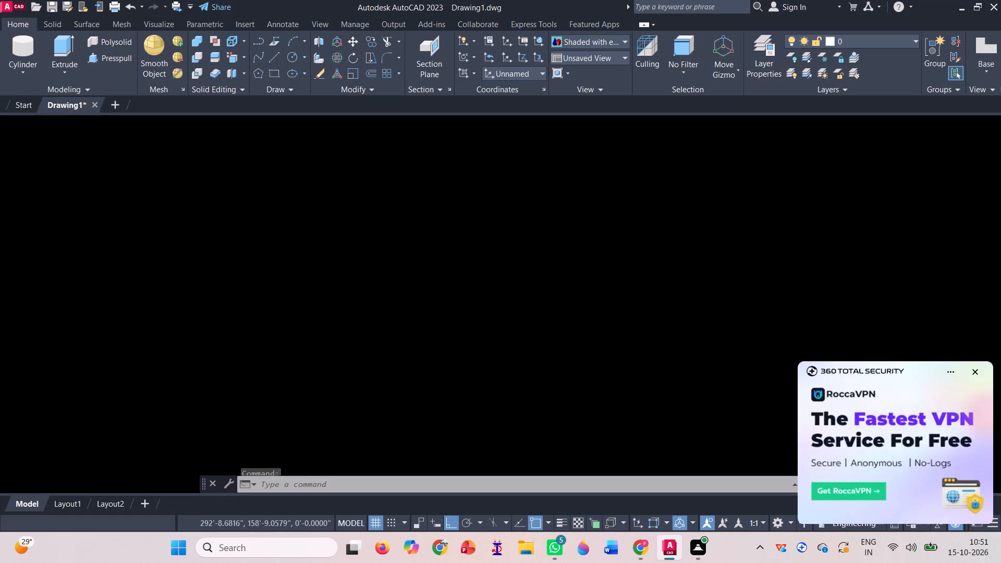
Copy the blue end post from its base along the long side toward the corner at distances of 1', 2', 3' and 4'.
scroll(439, 341, "down", 2)
scroll(504, 316, "down", 1)
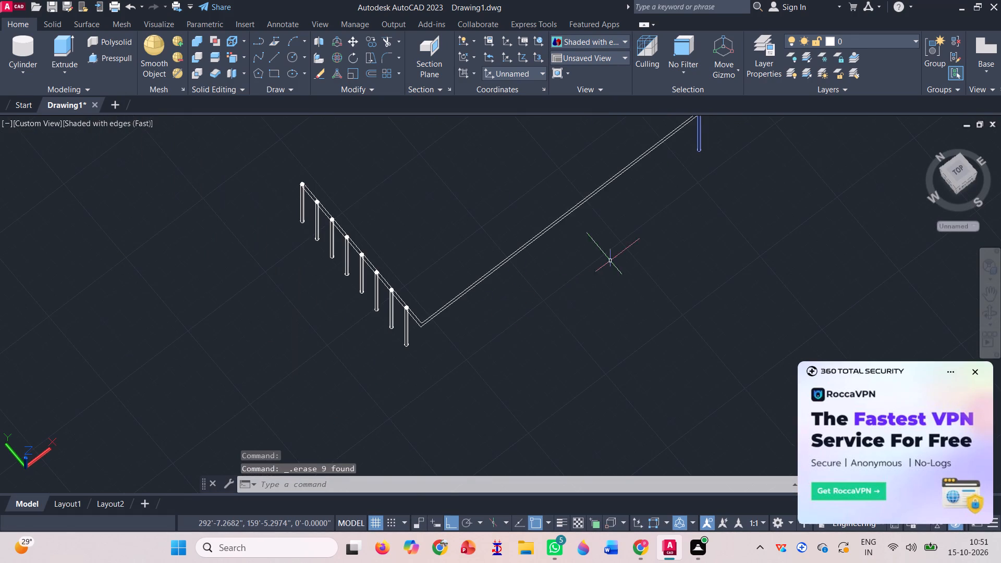
scroll(600, 271, "down", 2)
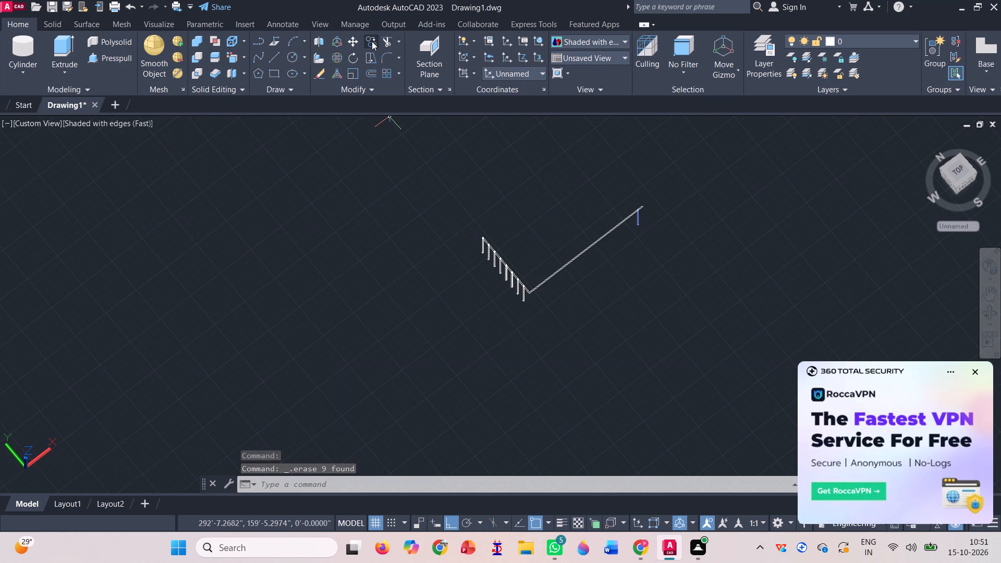
left_click(371, 41)
scroll(619, 202, "up", 3)
scroll(698, 246, "up", 3)
left_click(622, 263)
key("space")
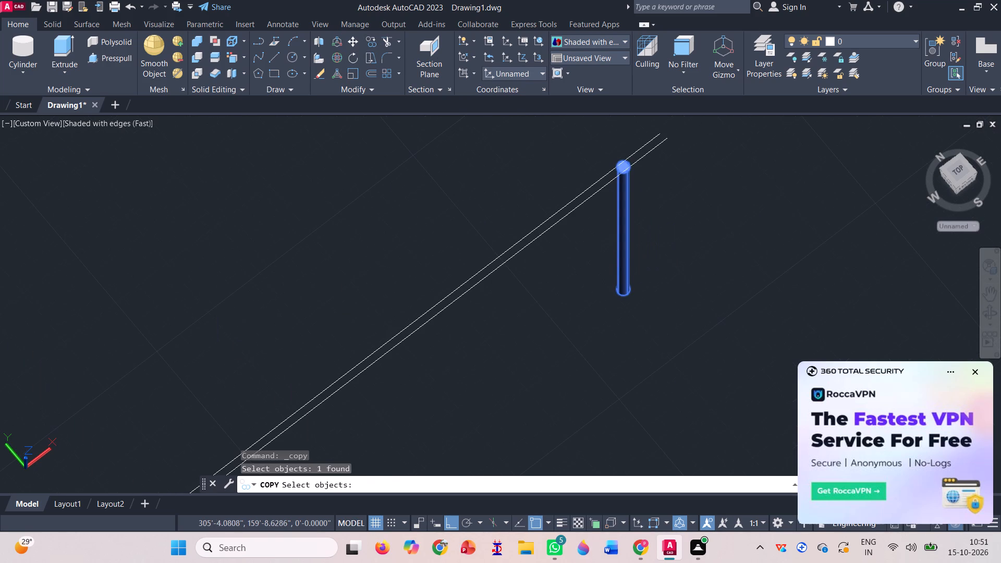
scroll(623, 292, "up", 3)
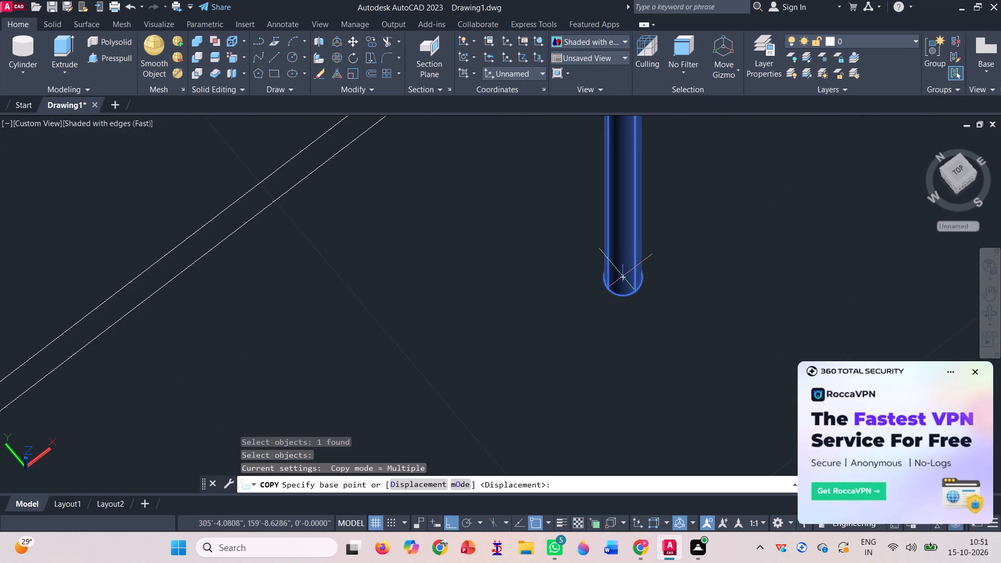
left_click(622, 273)
scroll(629, 258, "down", 4)
scroll(660, 224, "down", 2)
scroll(563, 243, "down", 3)
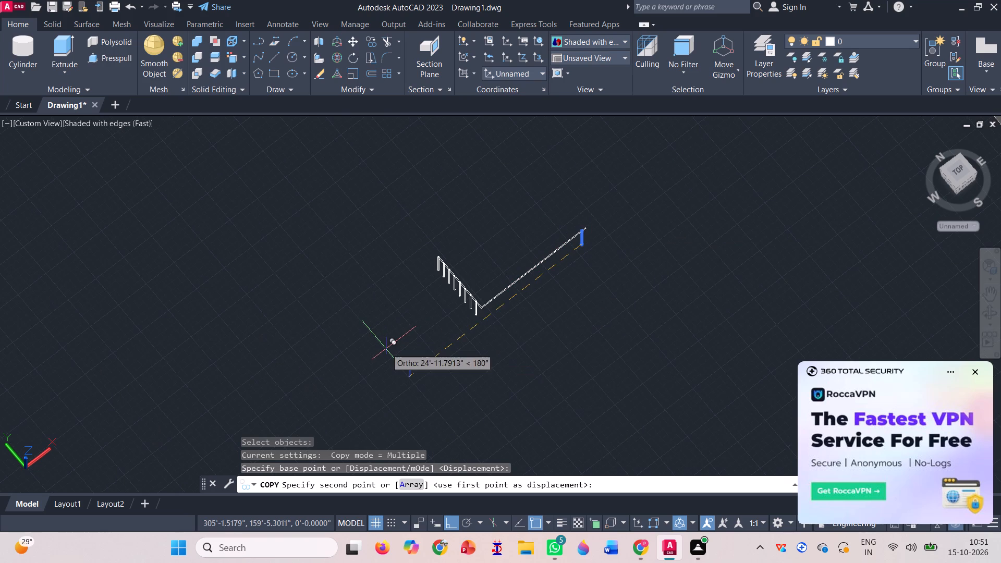
type("1'")
key("Return")
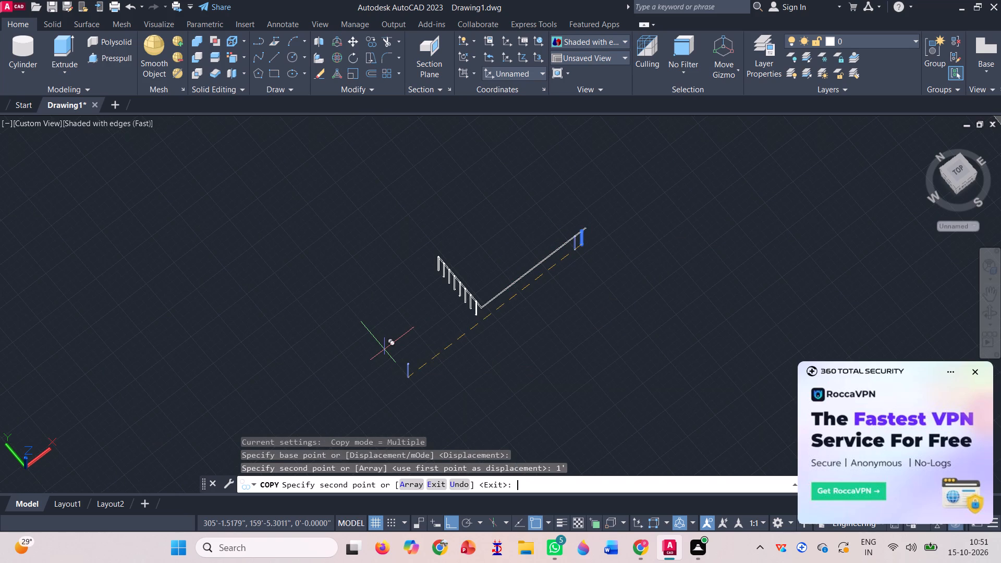
type("2'")
key("Return")
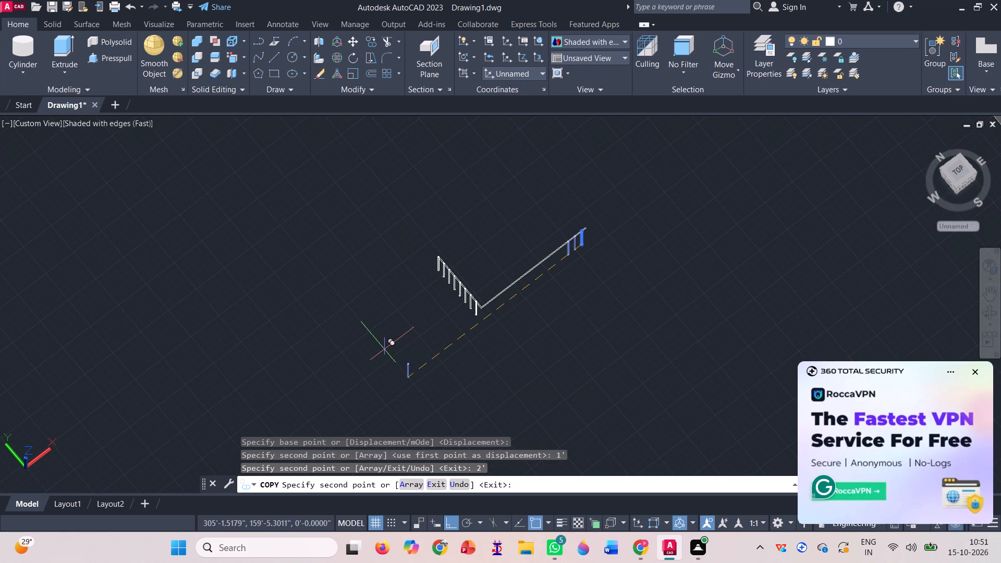
type("3'")
key("Return")
key("5")
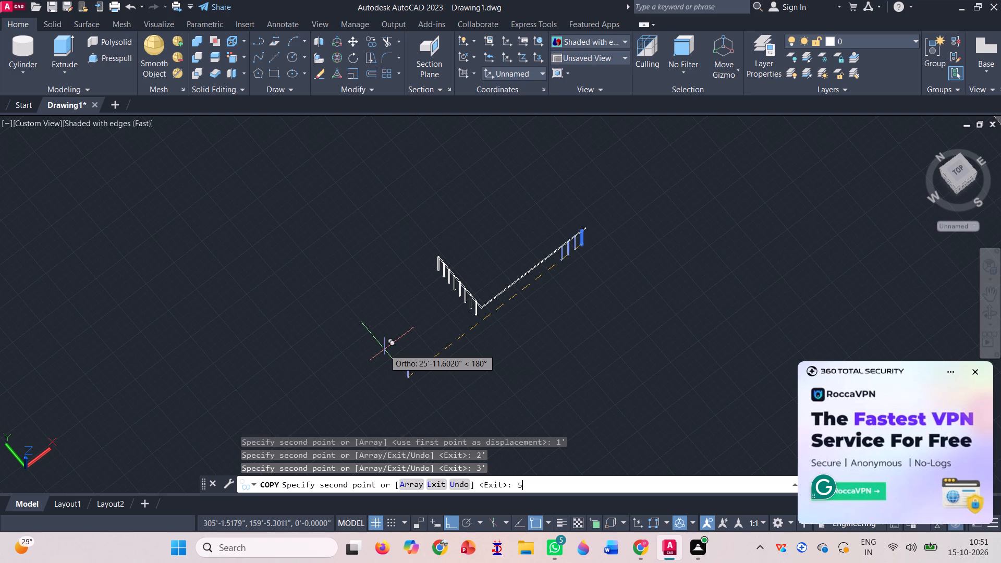
key("BackSpace")
type("4'")
key("Return")
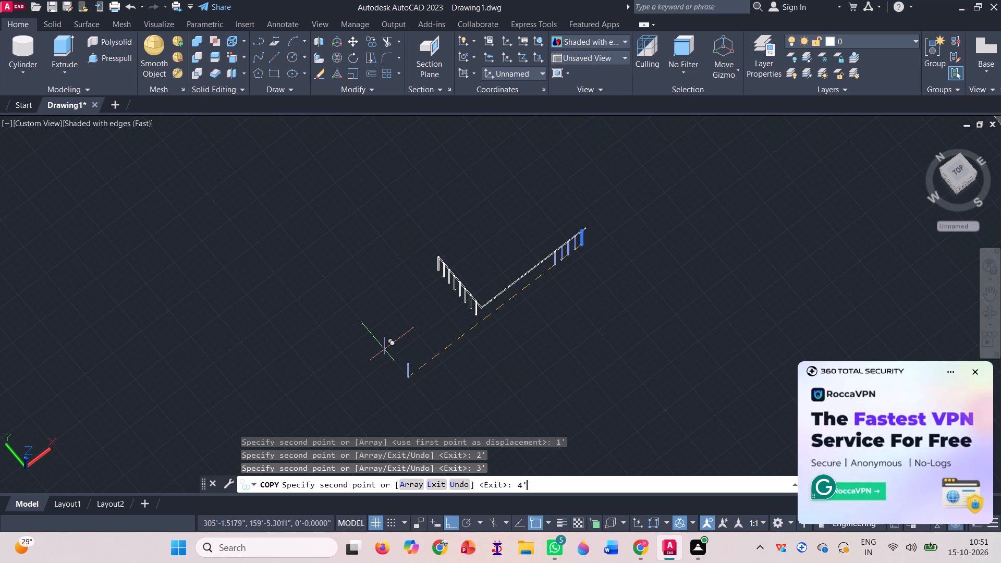
Place further copies of the blue post toward the corner at distances of 5', 6', 7', 8' and 9'.
type("5'")
key("Return")
type("6'")
key("Return")
type("7'")
key("Return")
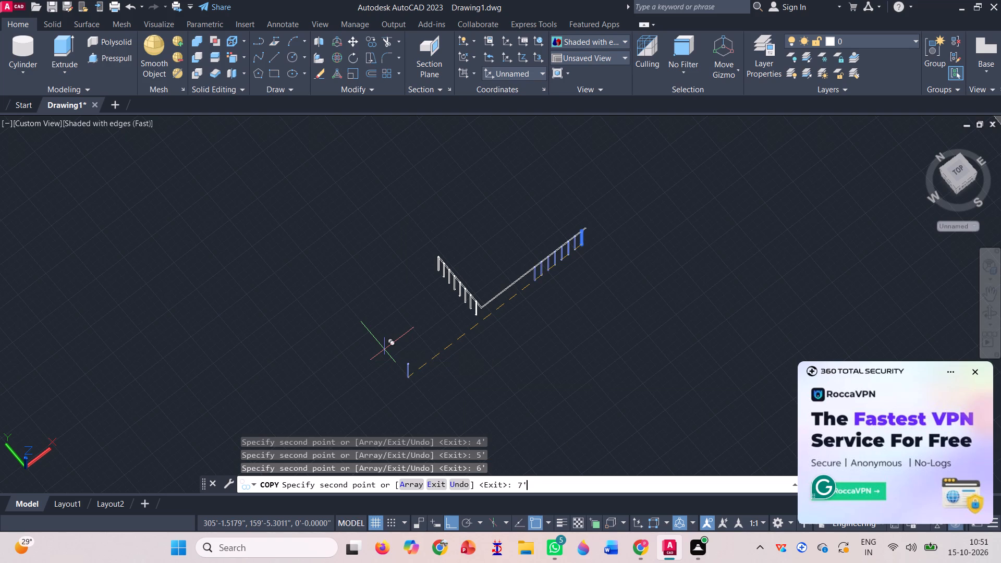
type("8'")
key("Return")
type("9'")
key("Return")
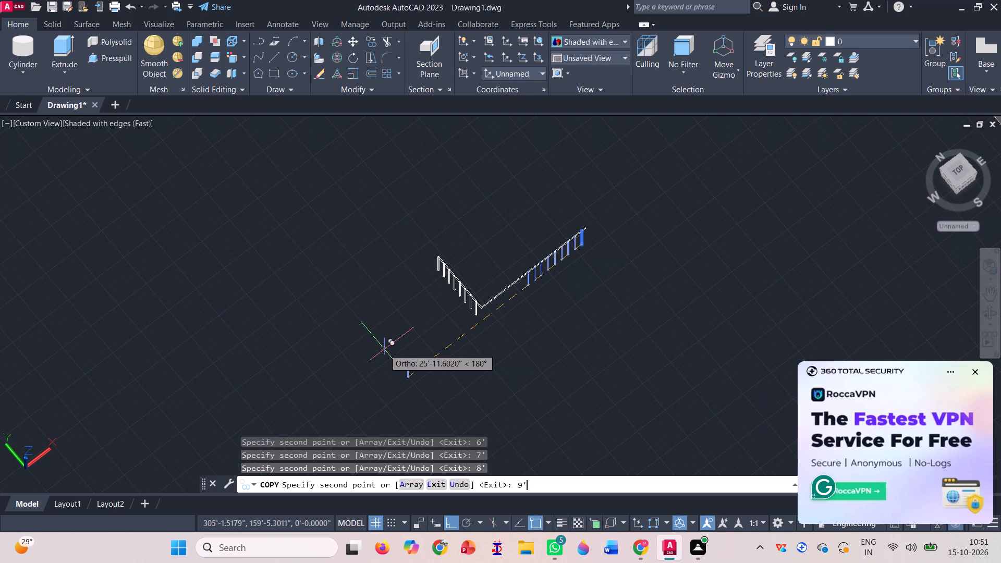
Place blue post copies at 10' twice, then at 11', 12', 13', 14' and 15', and finish copying.
type("10'")
key("Return")
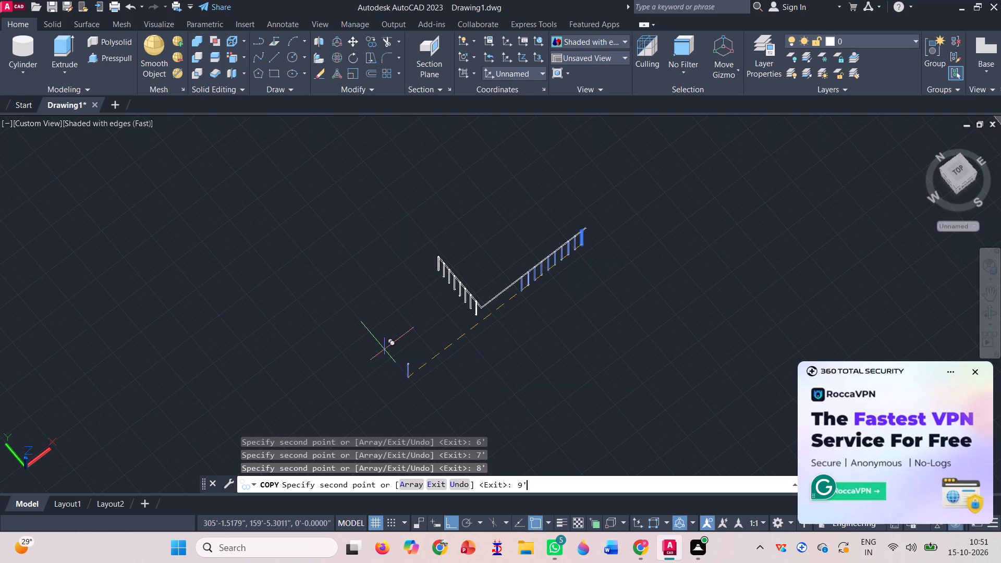
type("10'")
key("Return")
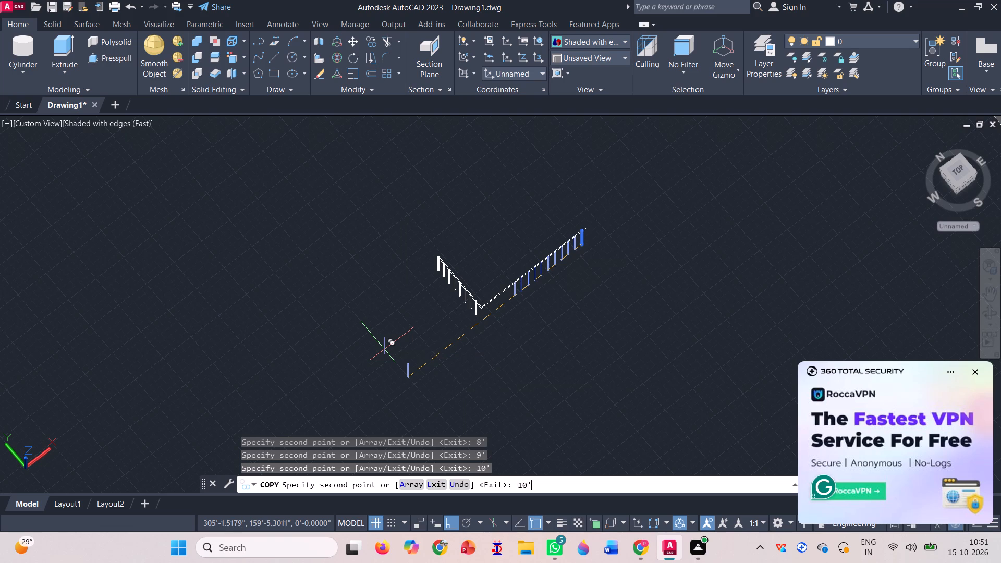
type("11'")
key("Return")
type("12'")
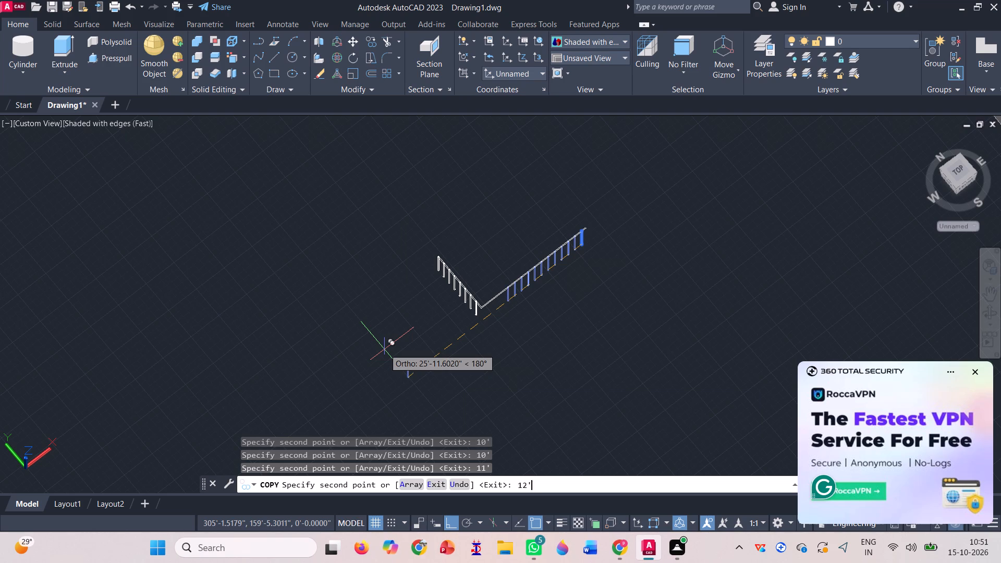
key("Return")
type("13'")
key("Return")
type("14'")
key("Return")
type("15'")
key("Return")
key("space")
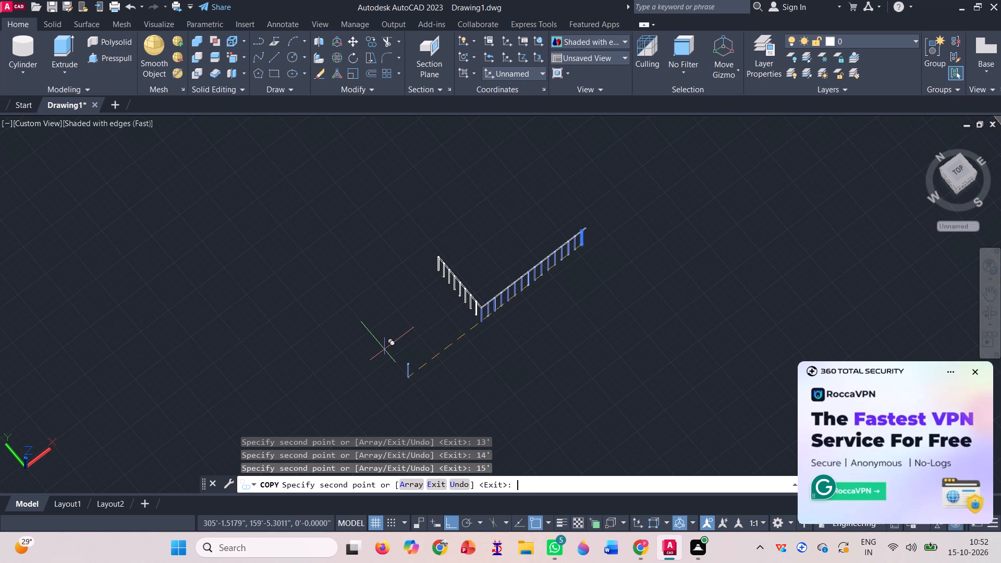
Erase the duplicate blue post at the 10' position on the long side, the fifth post from the corner post.
scroll(496, 217, "up", 2)
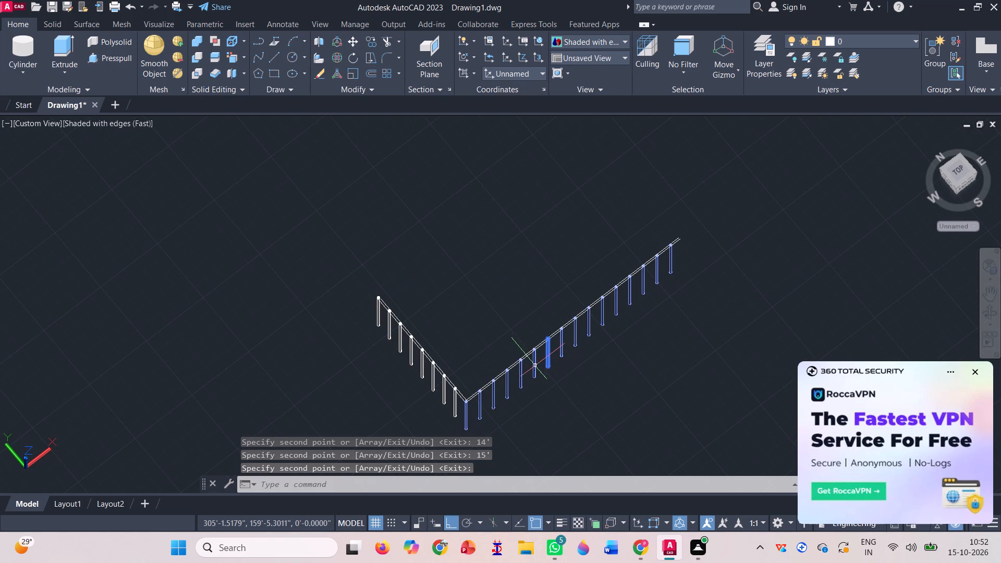
scroll(535, 365, "up", 3)
scroll(535, 365, "down", 3)
scroll(506, 404, "up", 3)
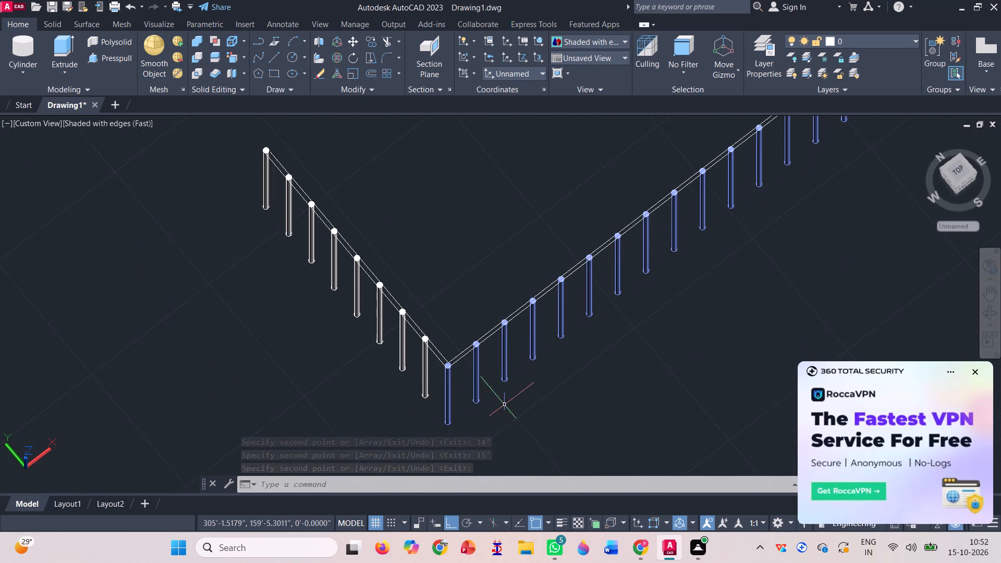
scroll(762, 271, "down", 1)
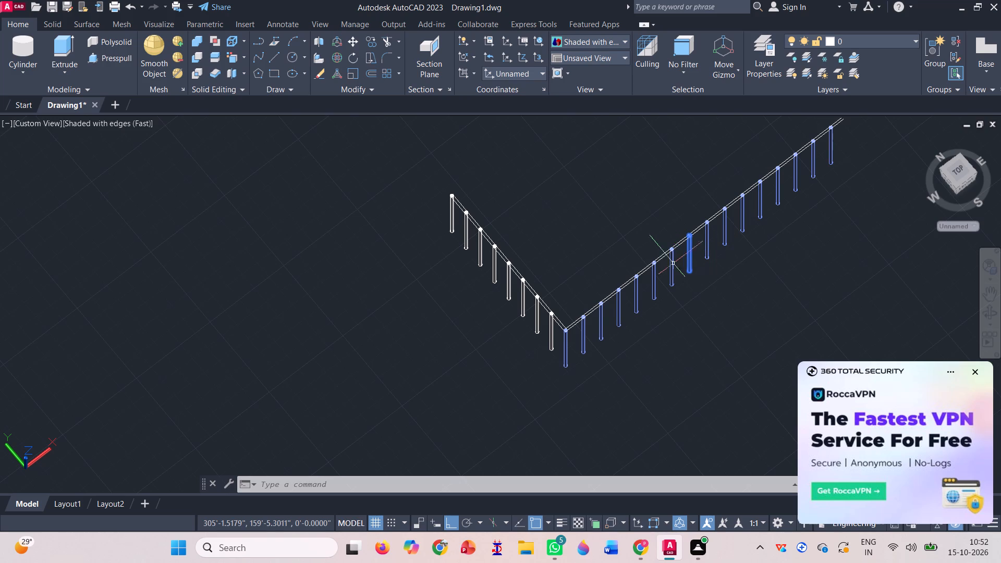
left_click(654, 286)
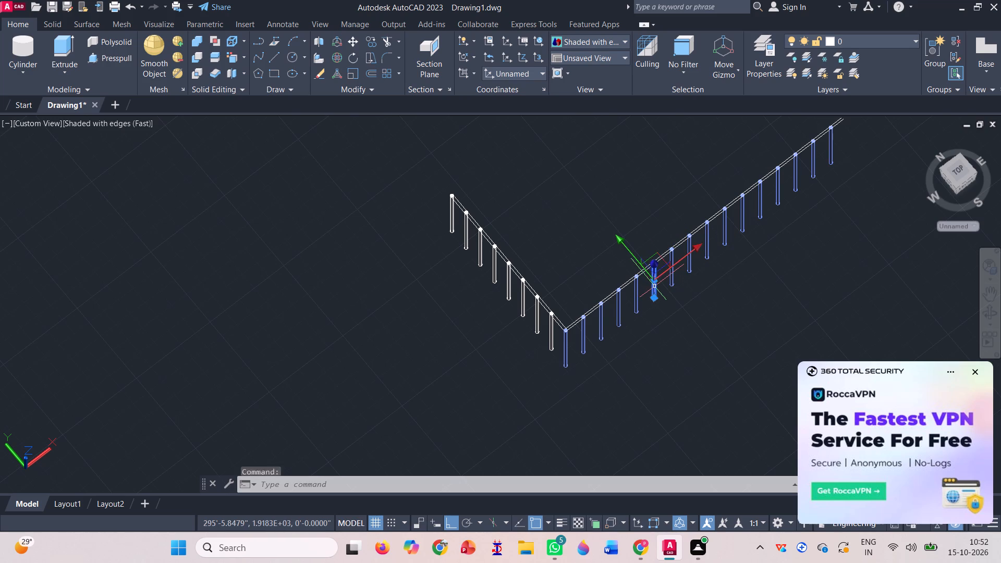
key("Delete")
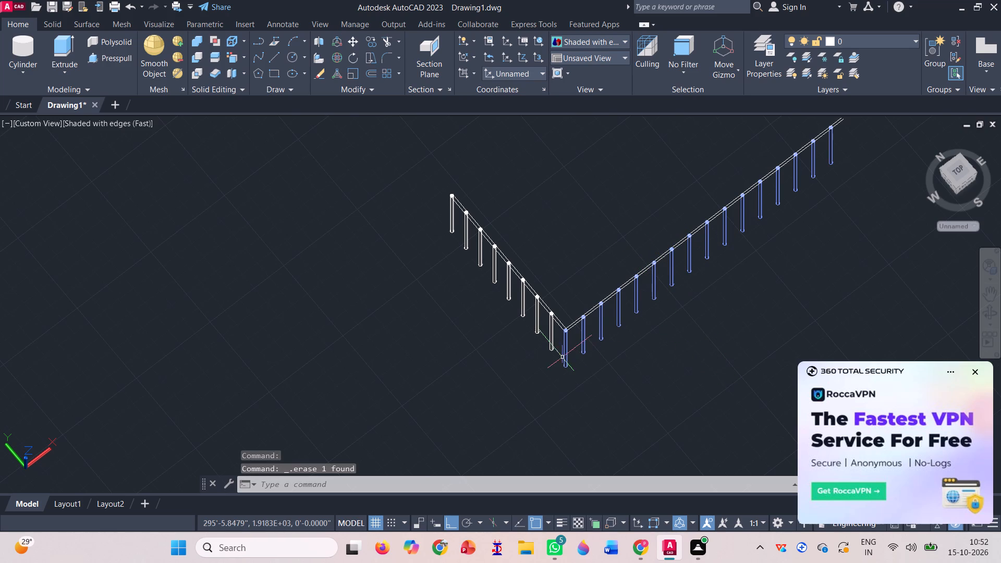
Erase the eight plain white posts along the short side of the railing, keeping the blue corner post.
scroll(543, 335, "up", 3)
left_click(574, 367)
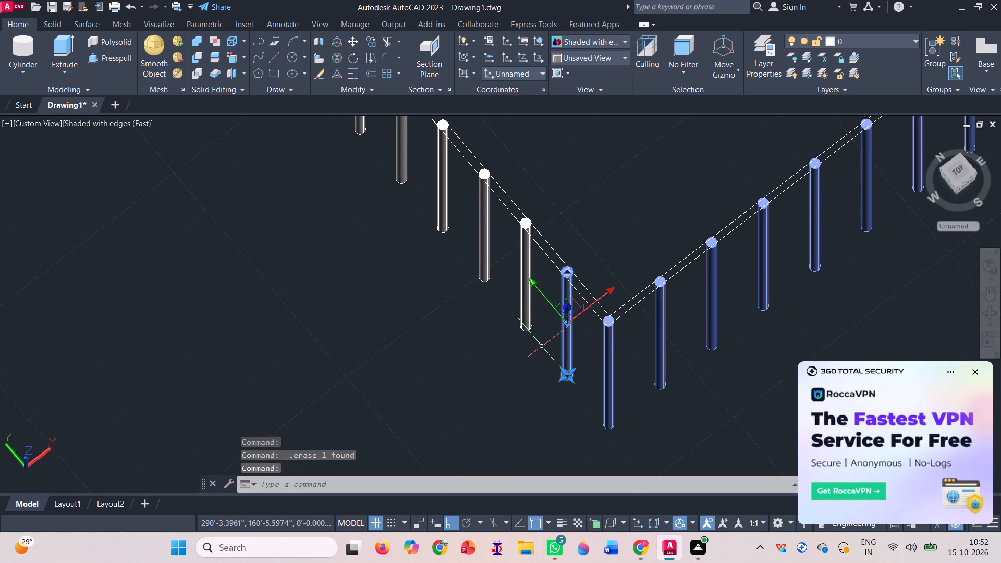
left_click(526, 323)
left_click(480, 255)
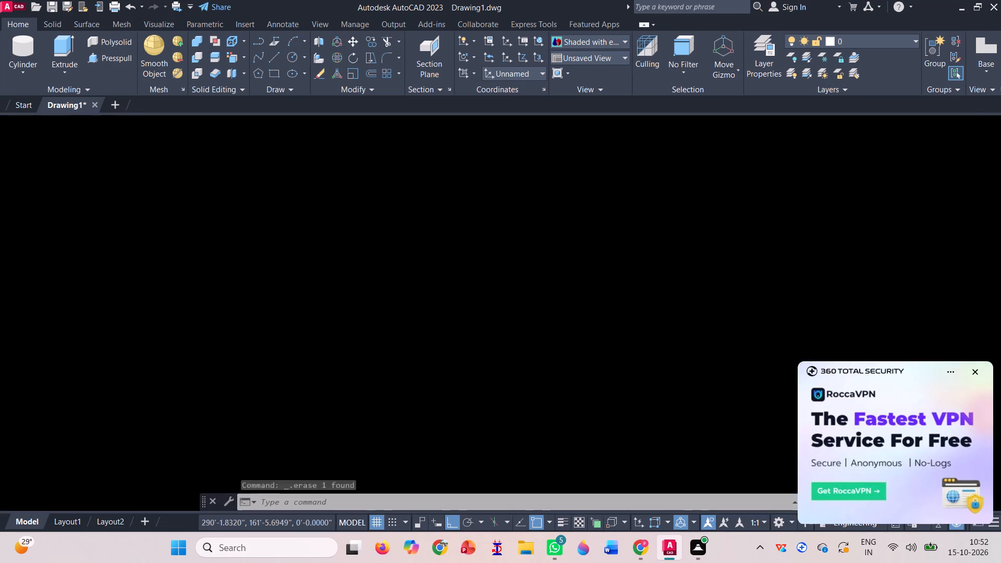
scroll(462, 302, "down", 2)
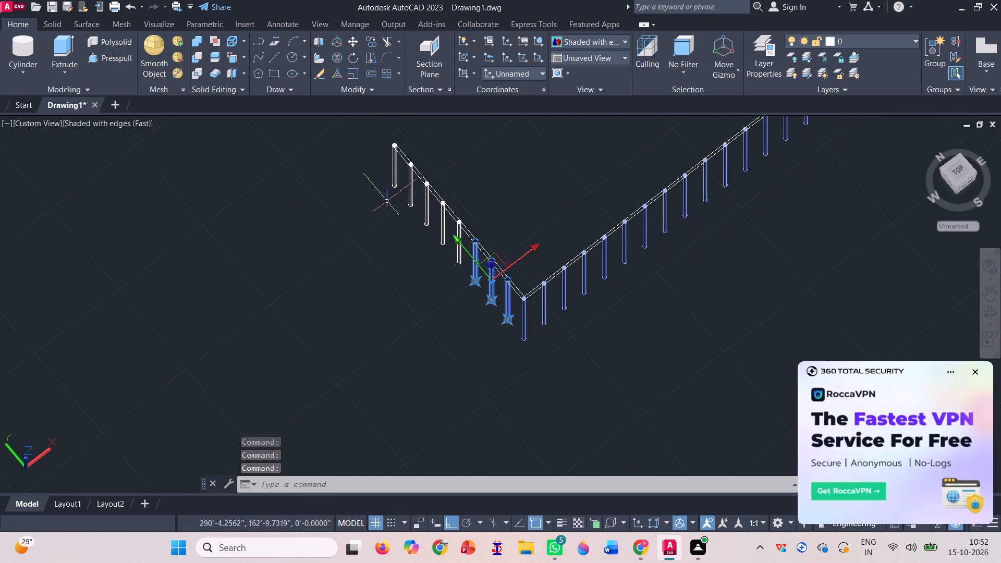
scroll(387, 186, "up", 2)
left_click(407, 177)
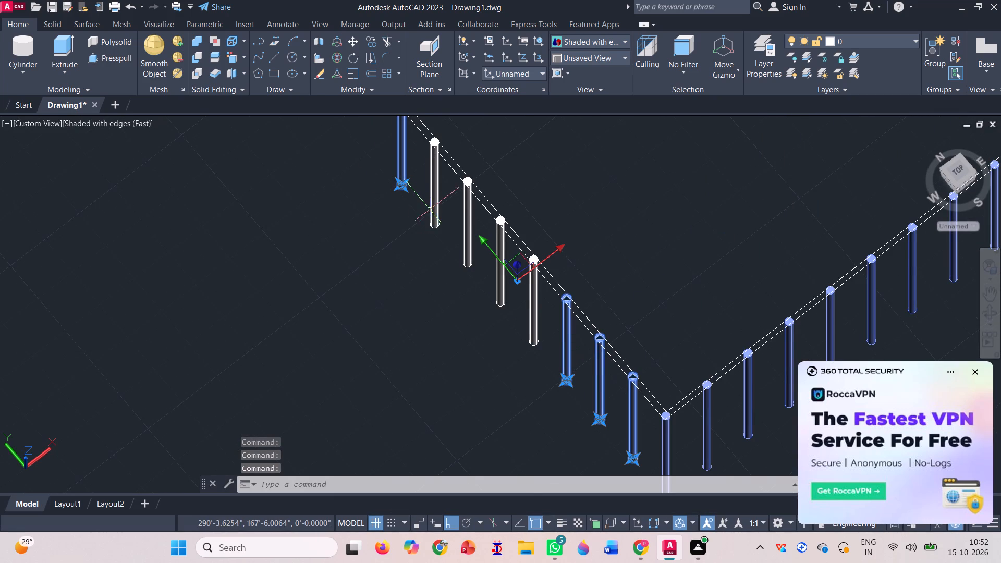
left_click(434, 211)
left_click(469, 259)
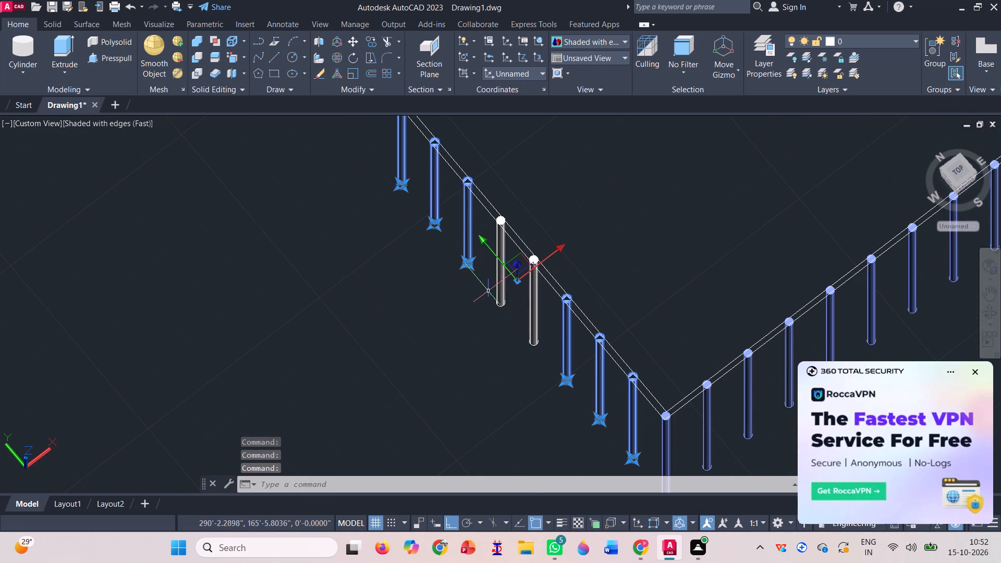
left_click(495, 299)
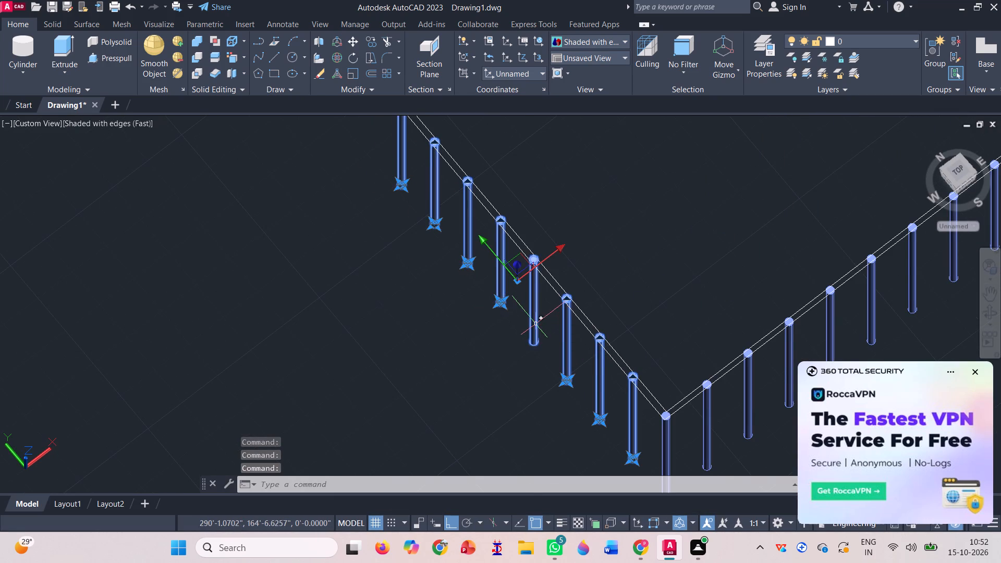
left_click(535, 323)
scroll(522, 342, "down", 2)
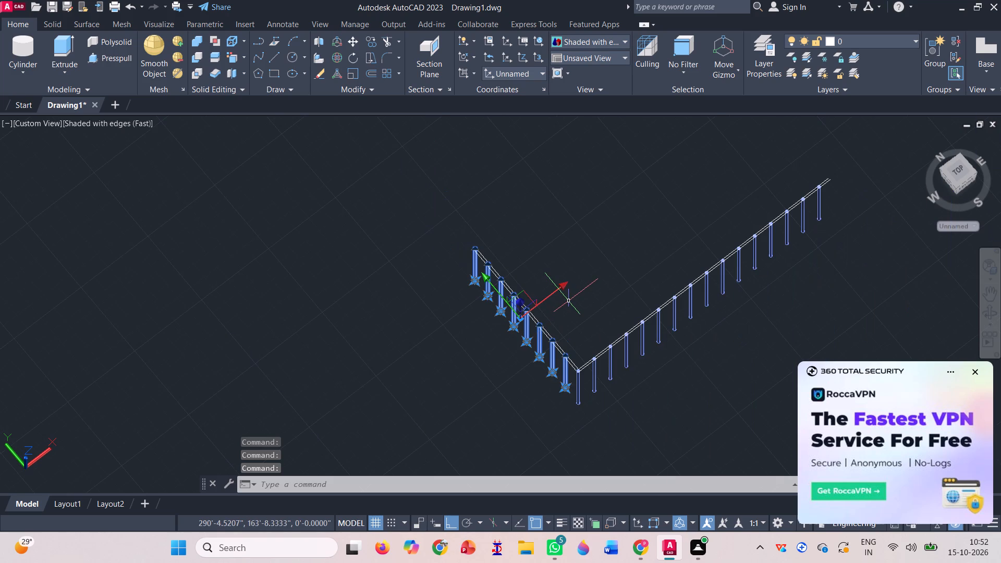
key("Delete")
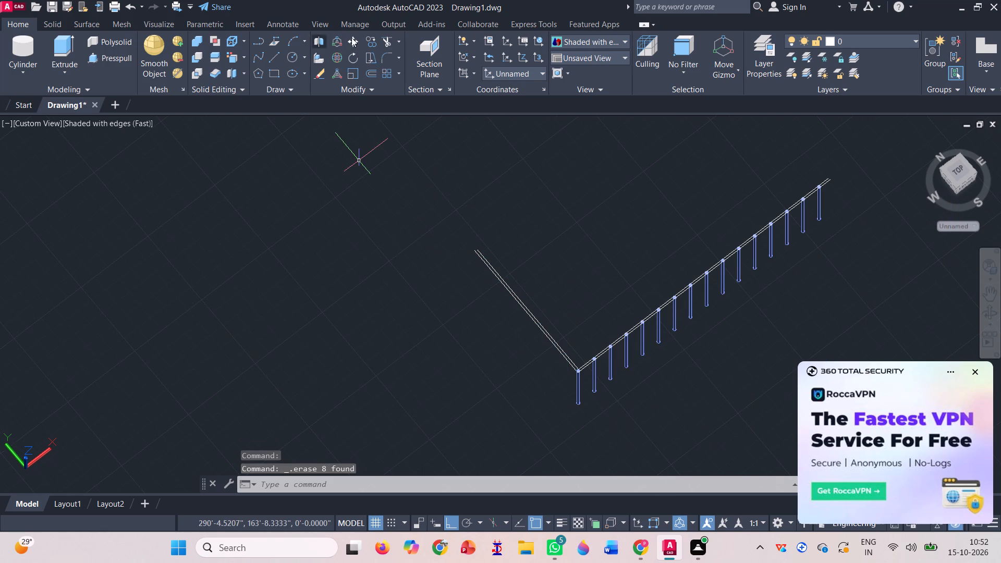
Copy the blue corner post from its base along the short side at distances of 1', 2', 3' and 4'.
left_click(369, 44)
scroll(560, 386, "up", 2)
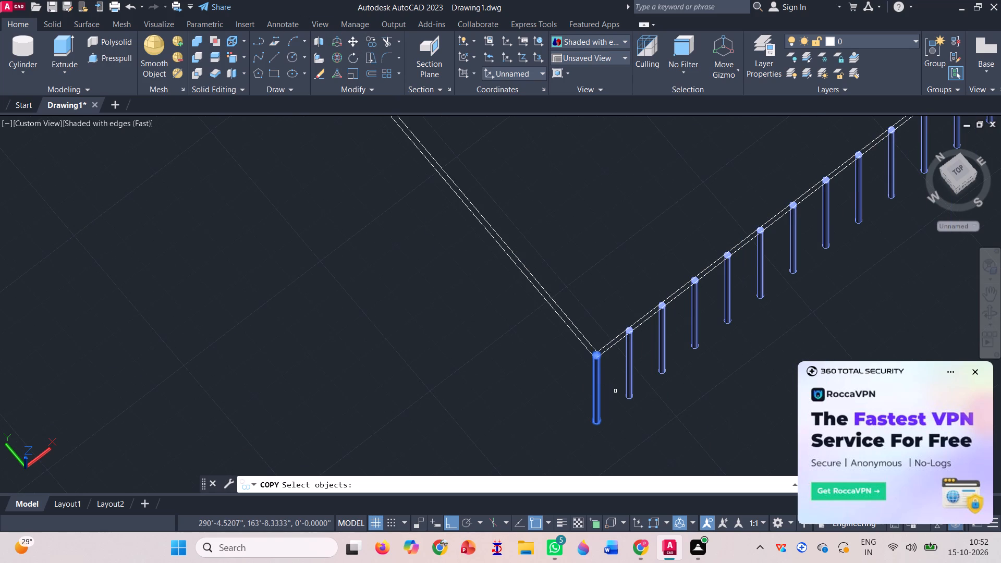
left_click(599, 392)
key("space")
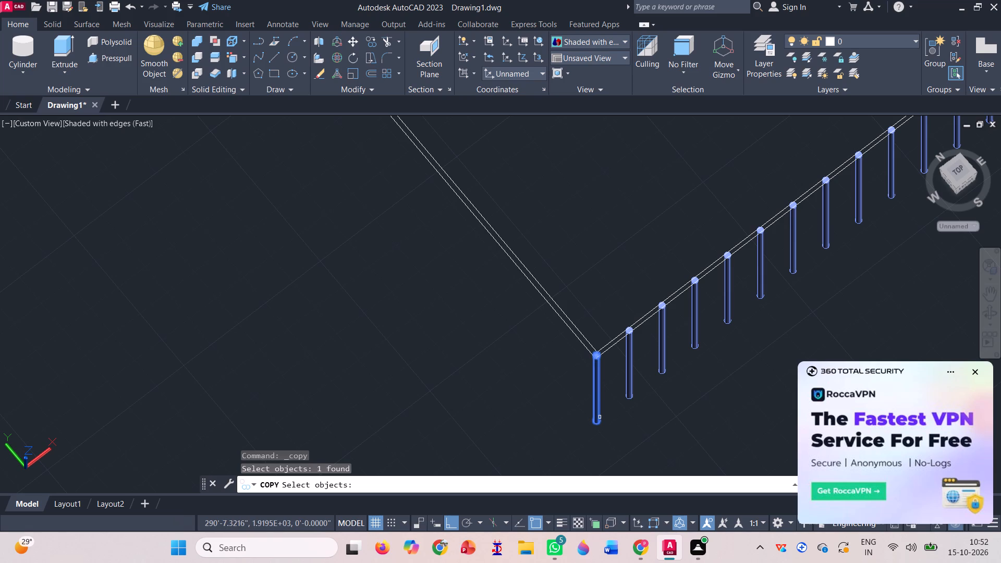
scroll(600, 432, "up", 3)
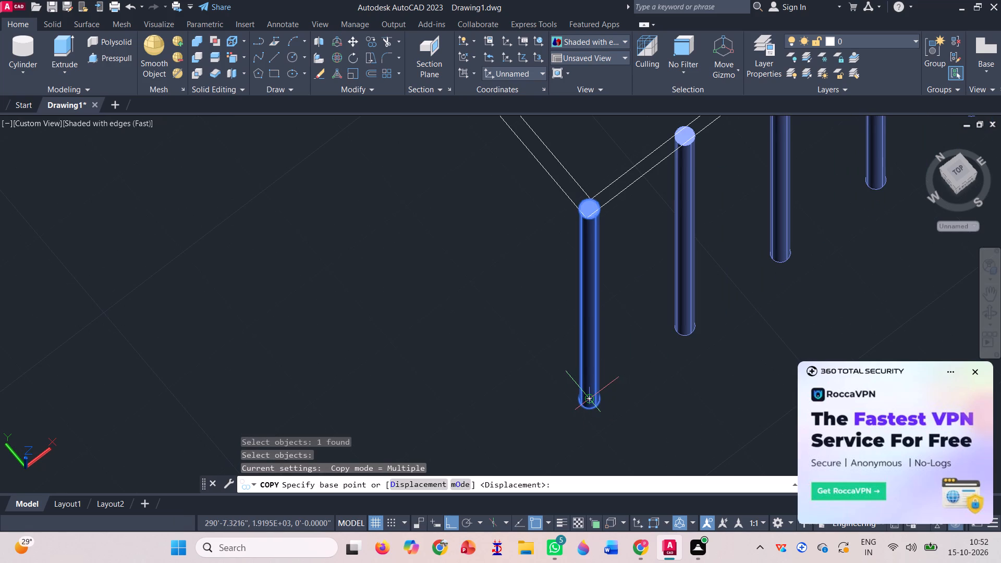
left_click(586, 401)
scroll(585, 403, "down", 3)
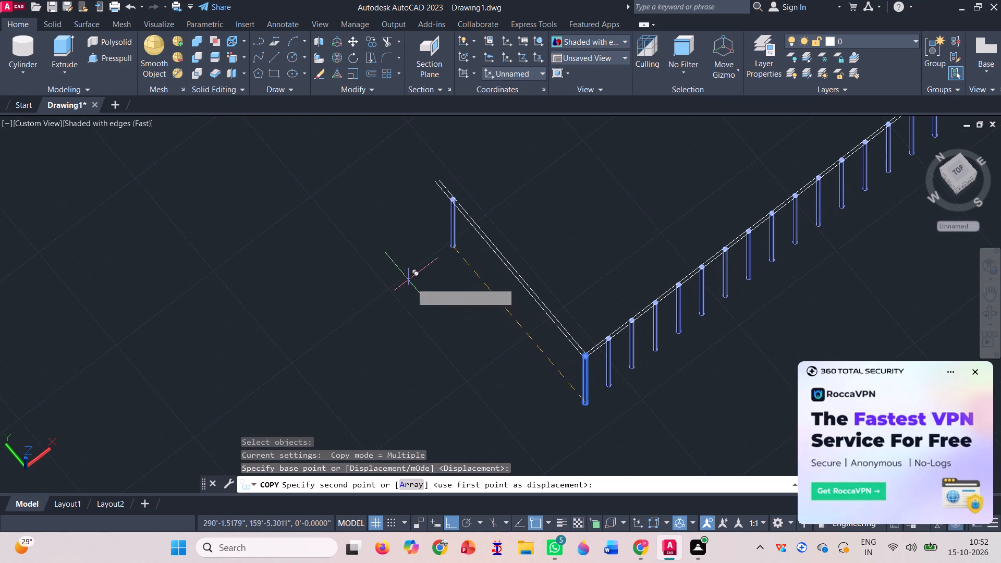
type("1'")
key("Return")
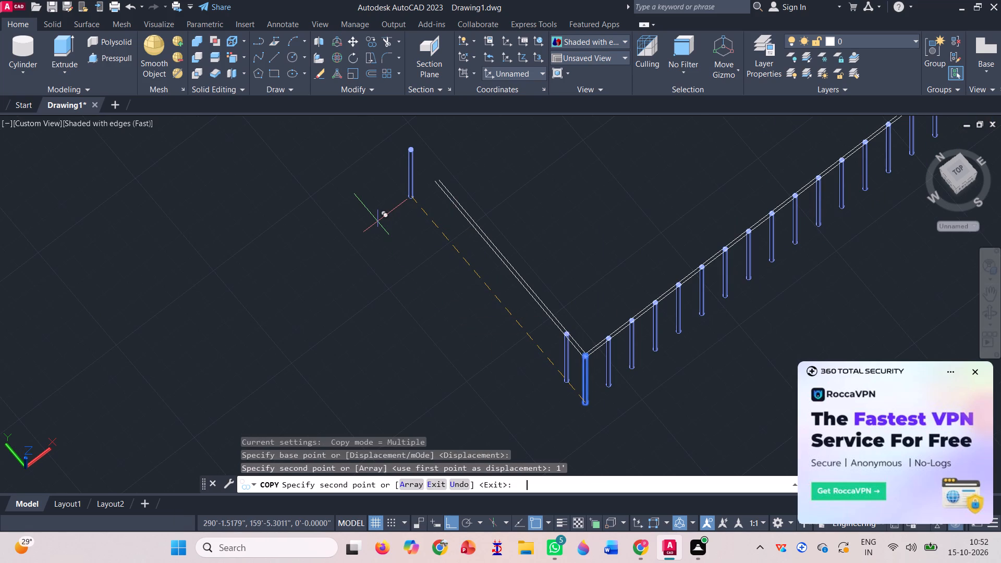
type("2'")
key("Return")
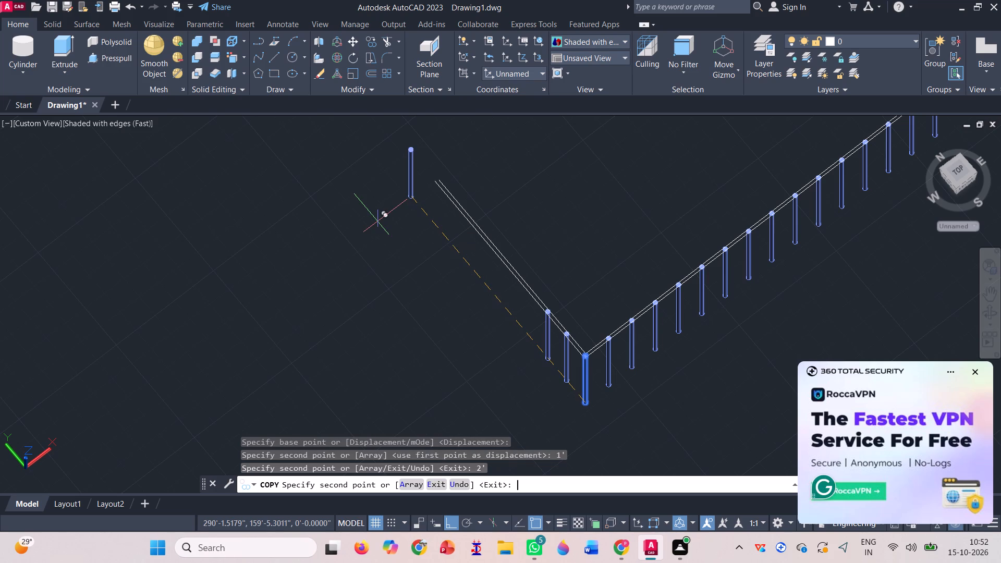
type("3'")
key("Return")
type("4'")
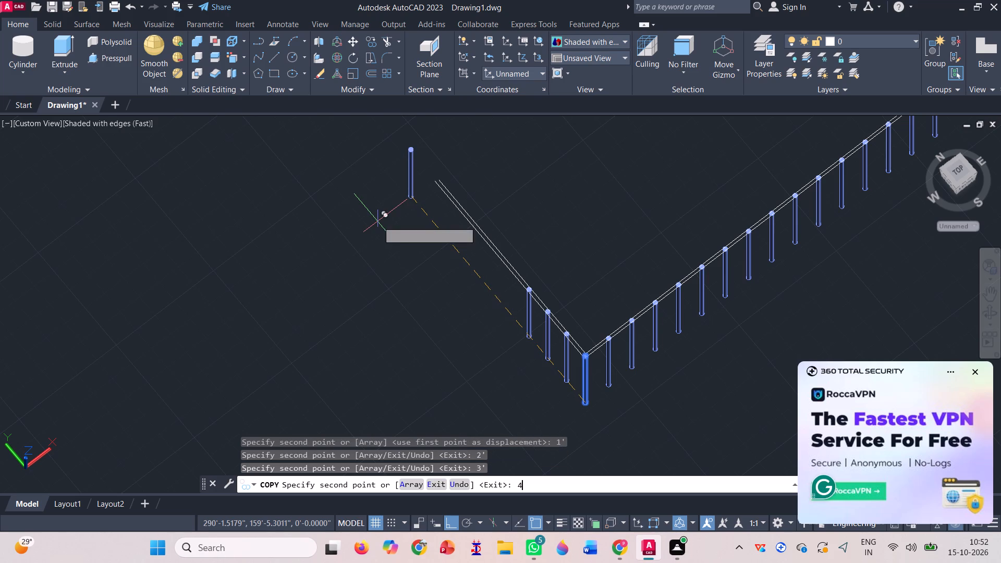
key("Return")
Place further copies of the blue post along the short side at 5', 6', 7' and 8', and finish copying.
type("5'")
key("Return")
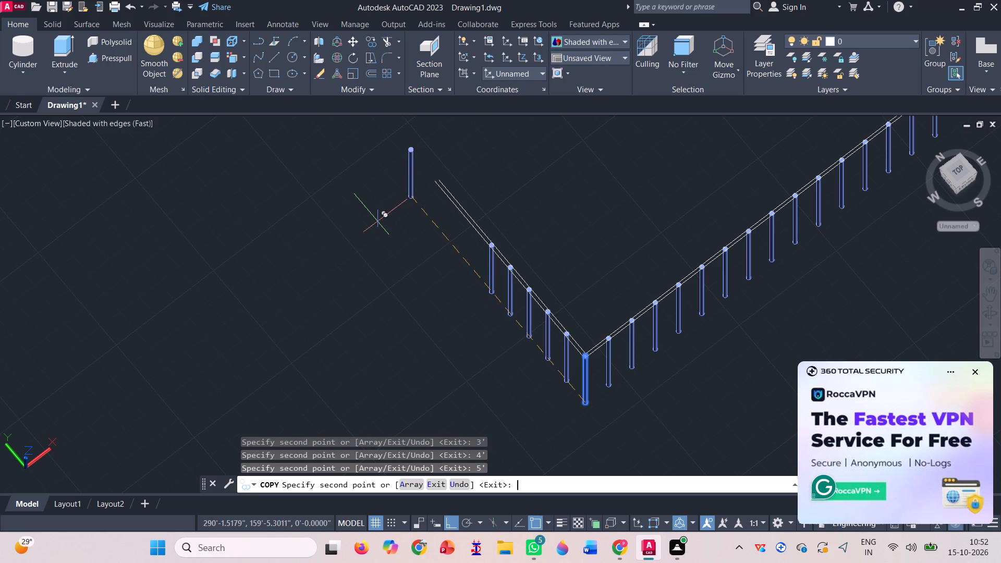
type("6'")
key("Return")
type("7'")
key("Return")
type("8'")
key("Return")
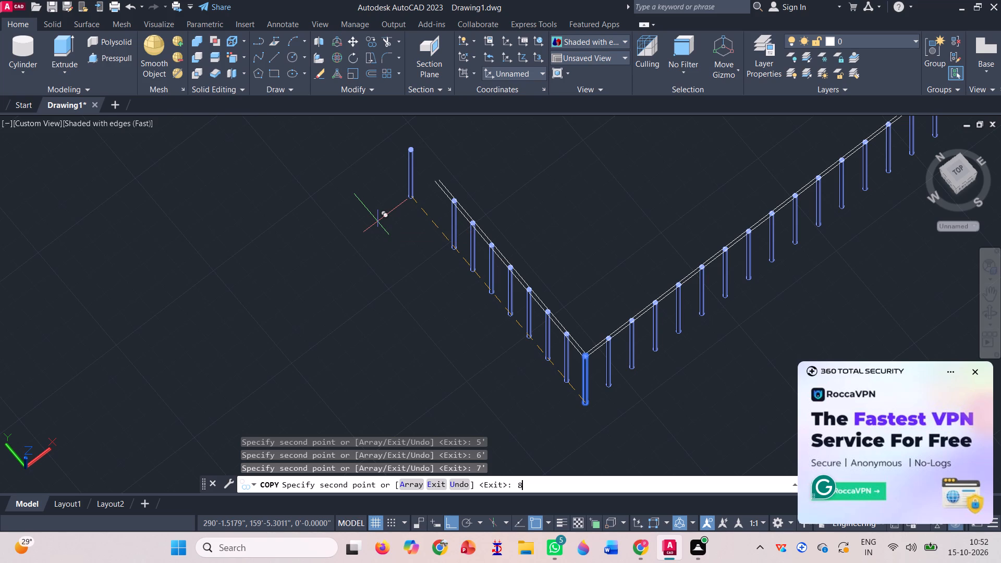
key("Return")
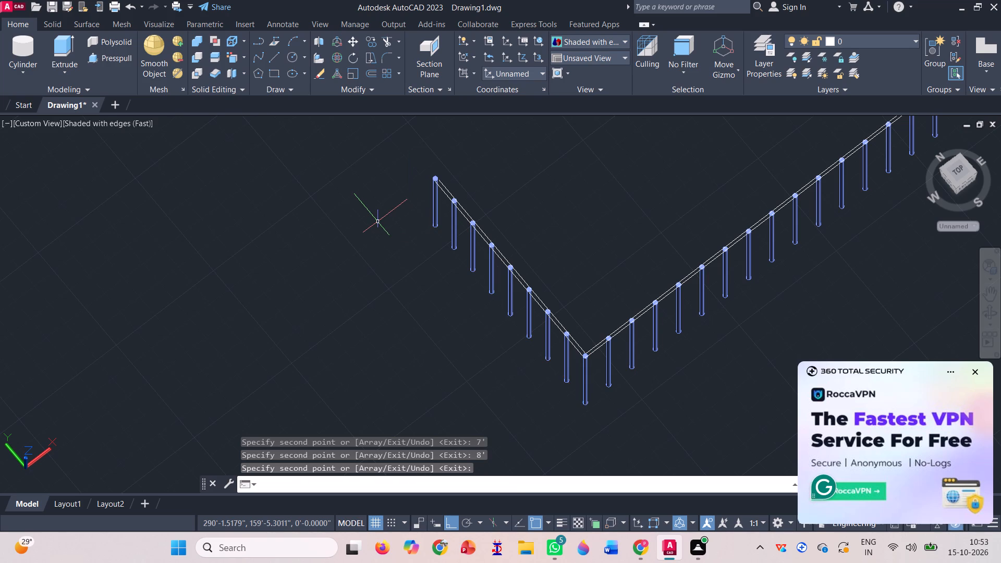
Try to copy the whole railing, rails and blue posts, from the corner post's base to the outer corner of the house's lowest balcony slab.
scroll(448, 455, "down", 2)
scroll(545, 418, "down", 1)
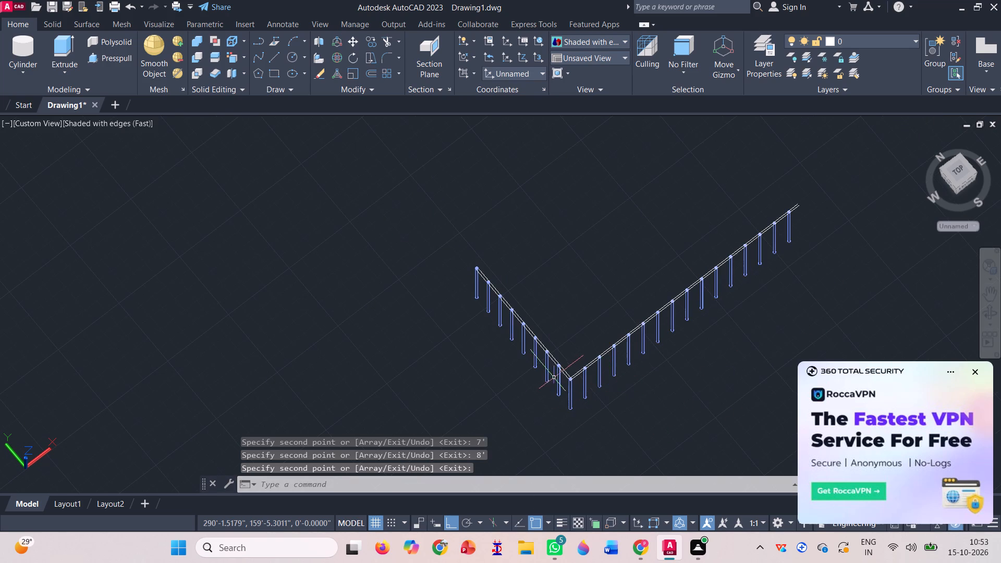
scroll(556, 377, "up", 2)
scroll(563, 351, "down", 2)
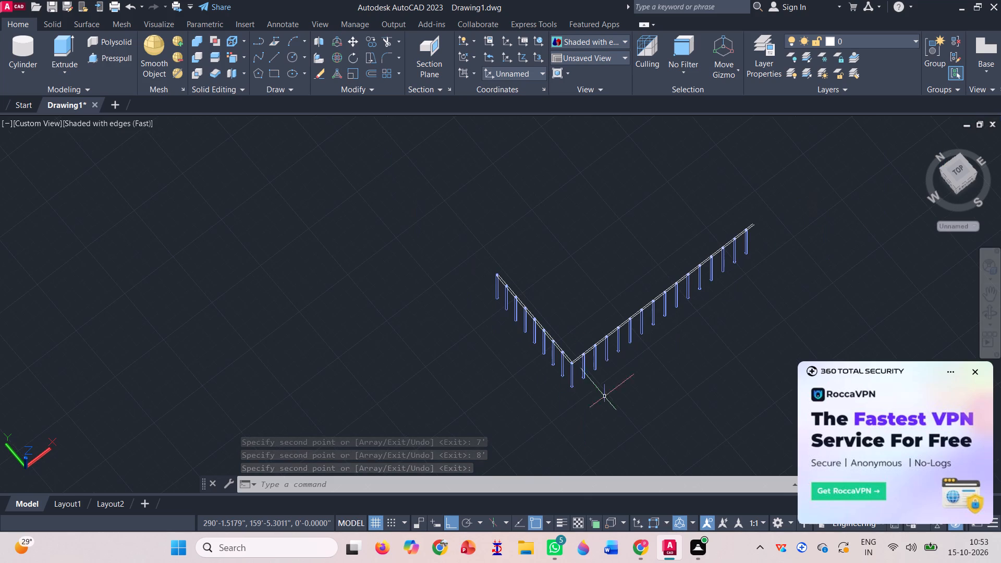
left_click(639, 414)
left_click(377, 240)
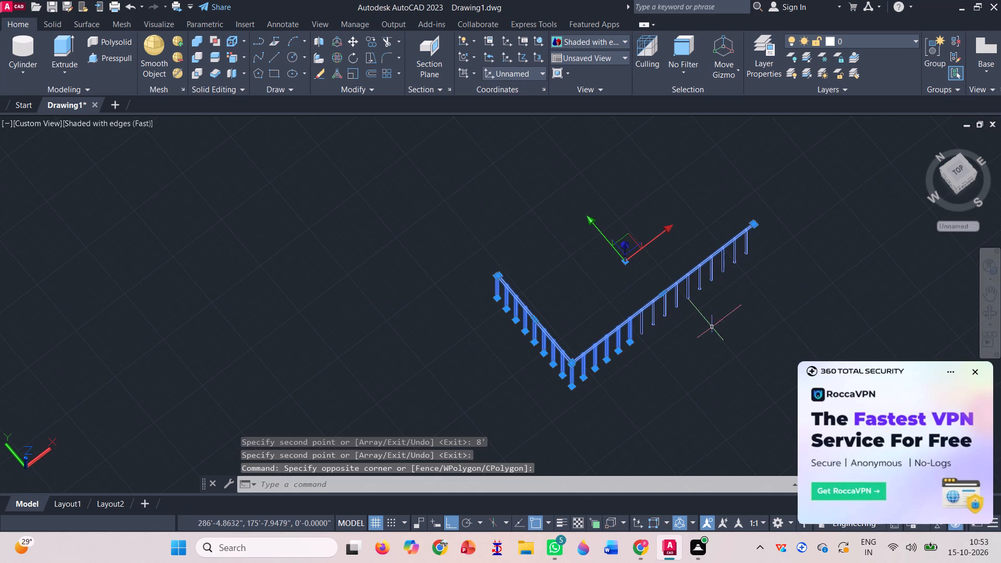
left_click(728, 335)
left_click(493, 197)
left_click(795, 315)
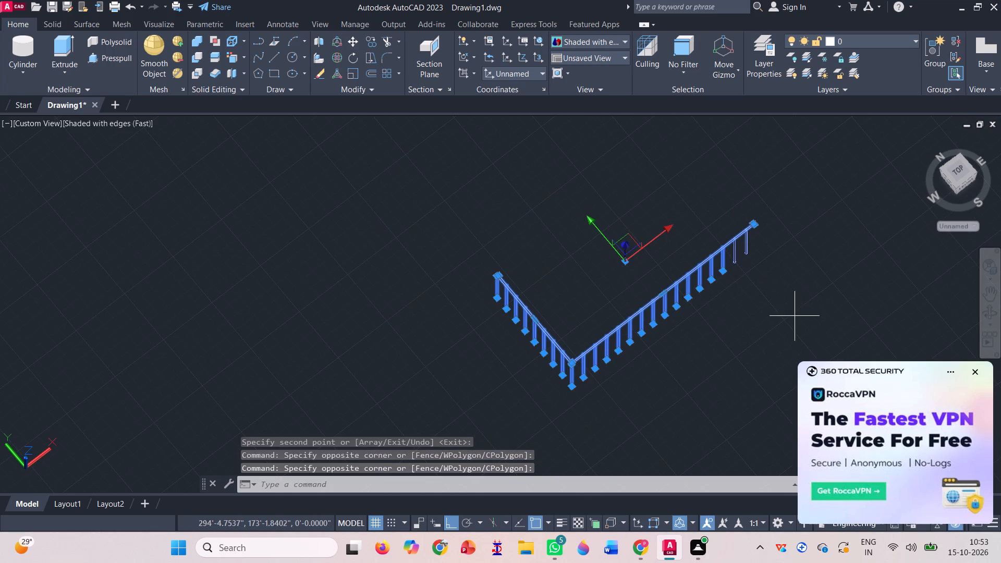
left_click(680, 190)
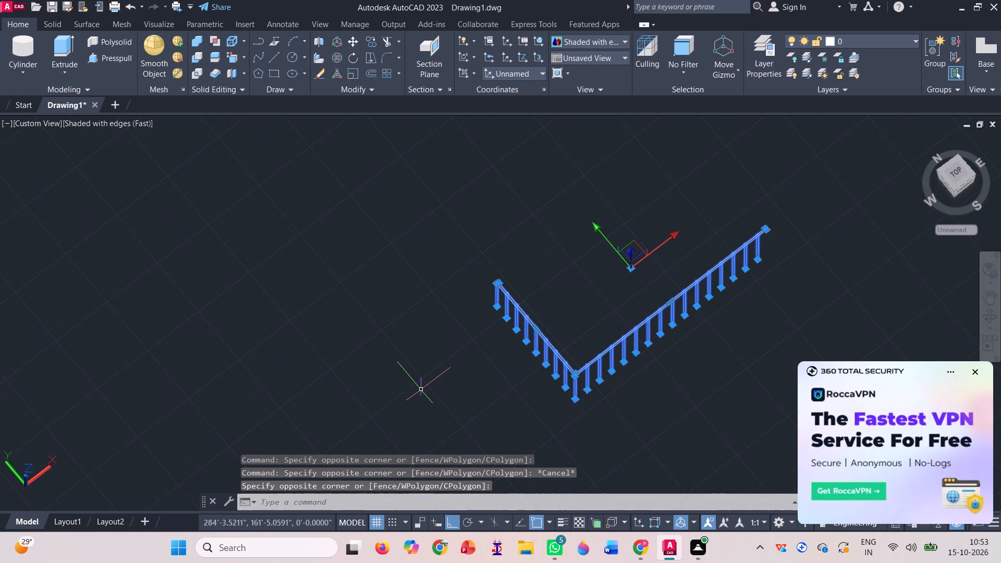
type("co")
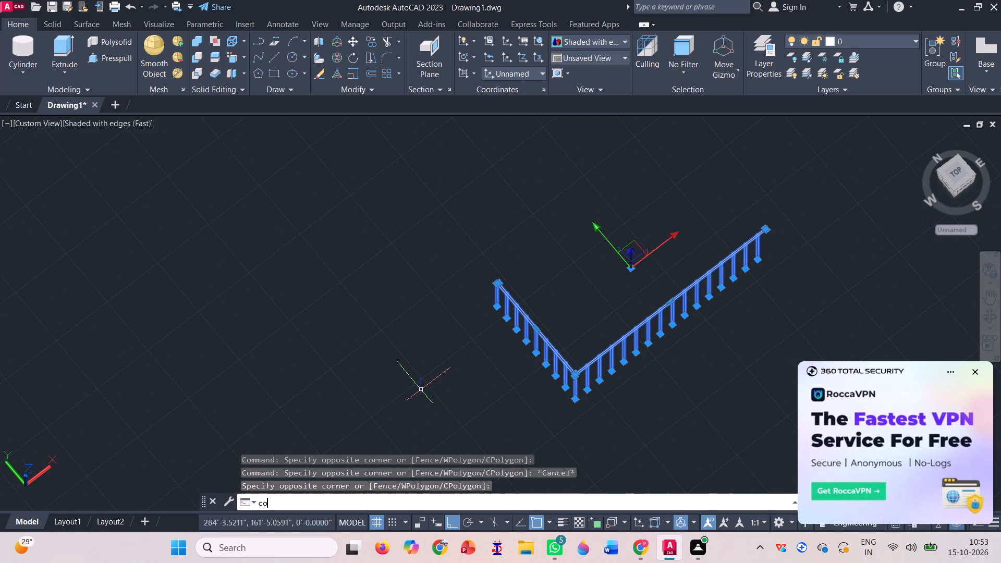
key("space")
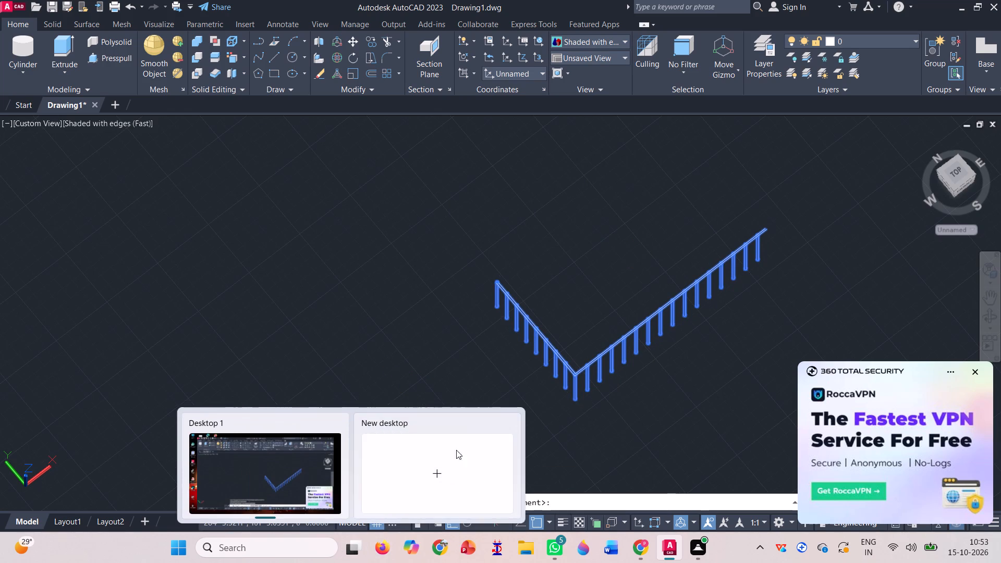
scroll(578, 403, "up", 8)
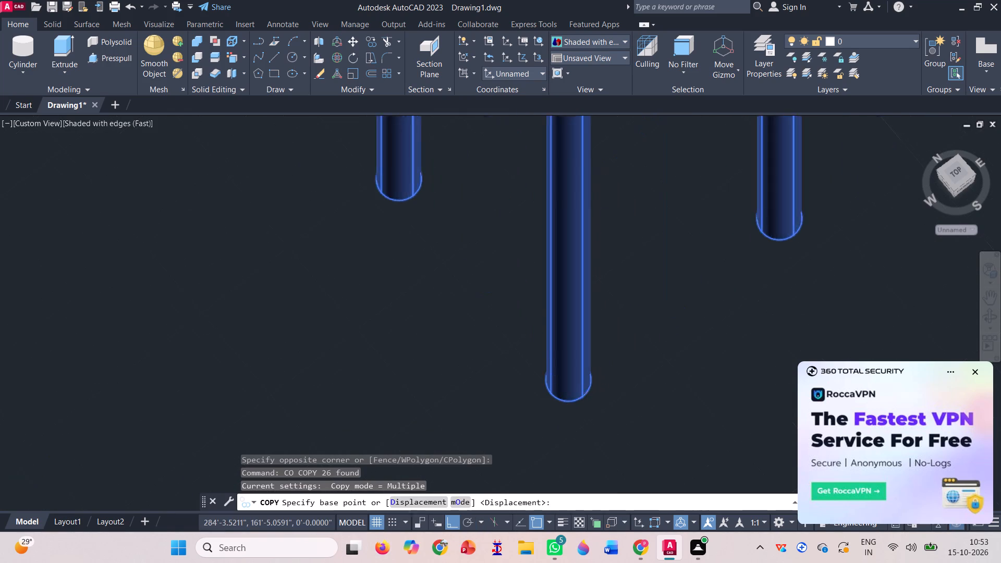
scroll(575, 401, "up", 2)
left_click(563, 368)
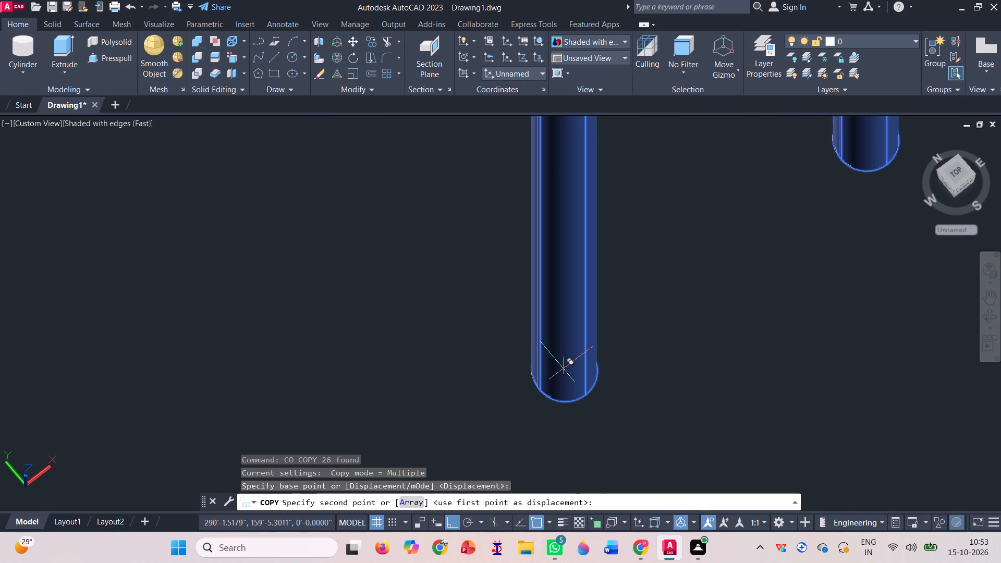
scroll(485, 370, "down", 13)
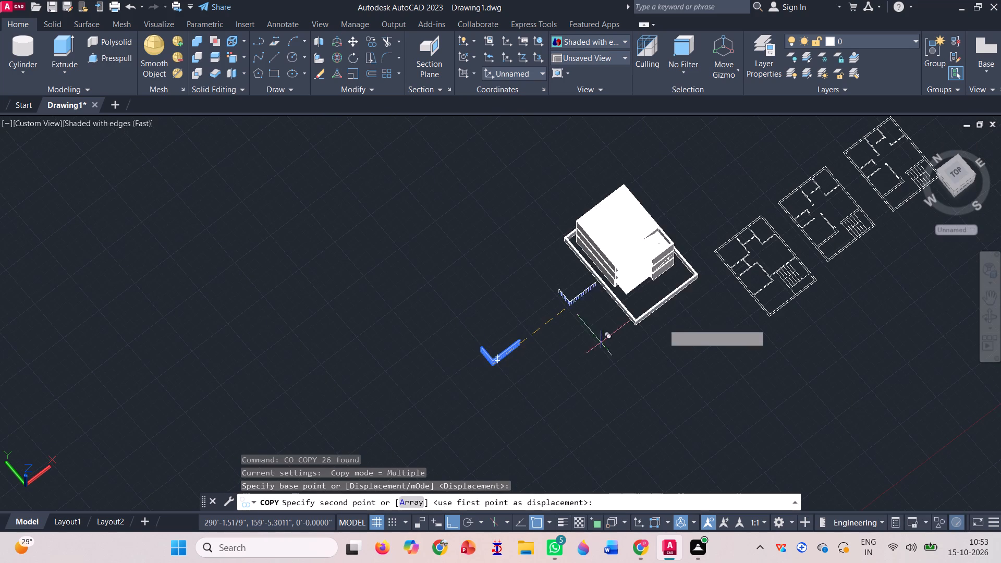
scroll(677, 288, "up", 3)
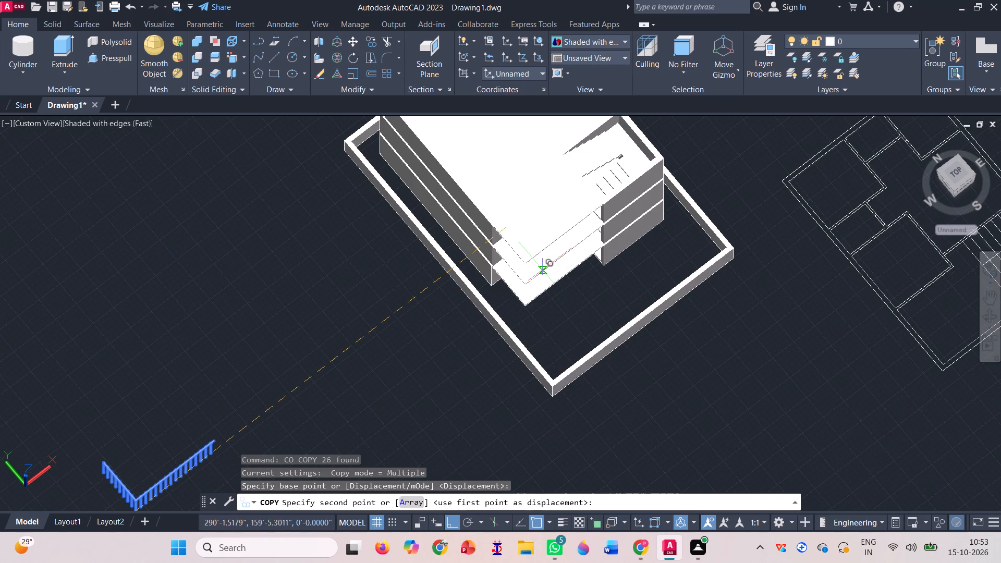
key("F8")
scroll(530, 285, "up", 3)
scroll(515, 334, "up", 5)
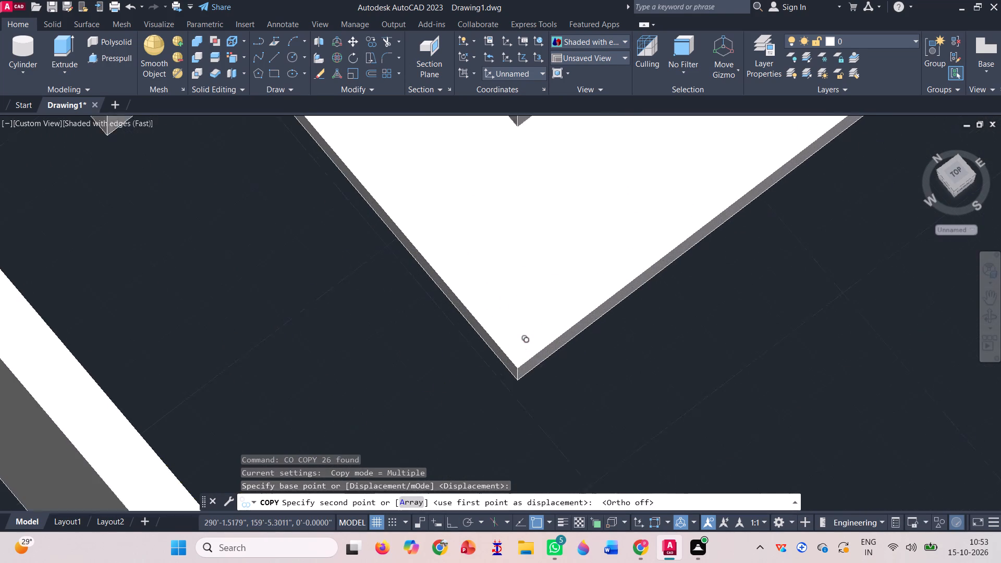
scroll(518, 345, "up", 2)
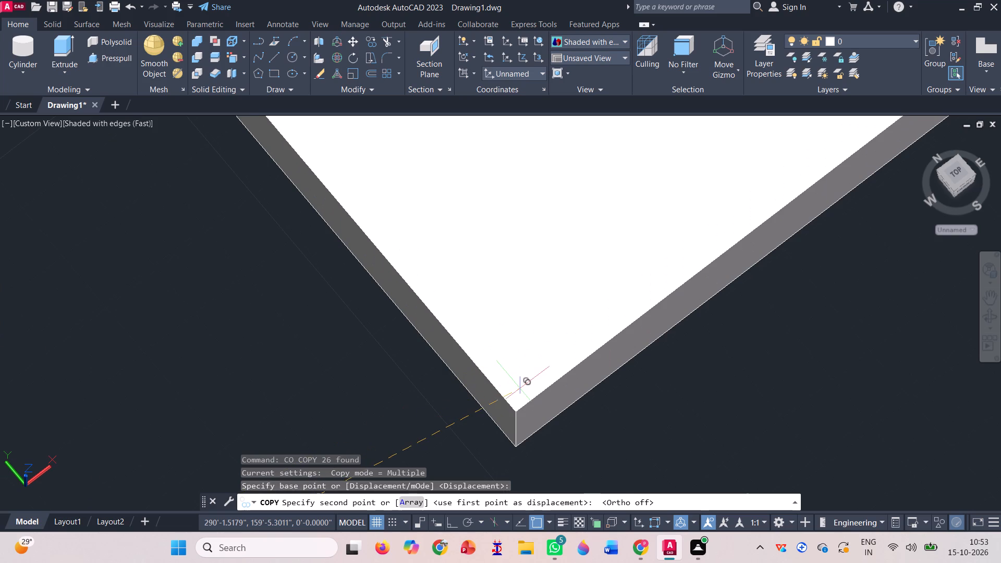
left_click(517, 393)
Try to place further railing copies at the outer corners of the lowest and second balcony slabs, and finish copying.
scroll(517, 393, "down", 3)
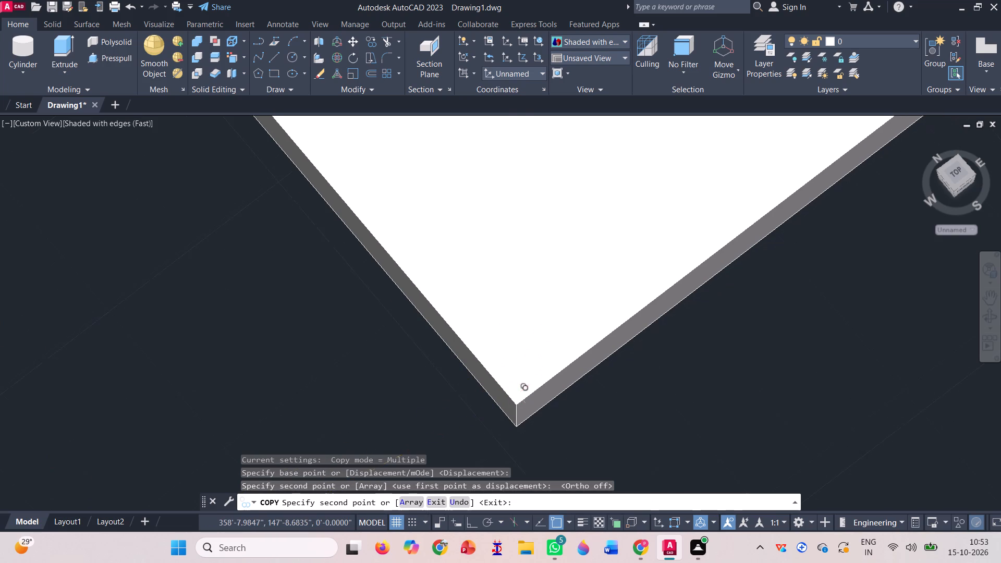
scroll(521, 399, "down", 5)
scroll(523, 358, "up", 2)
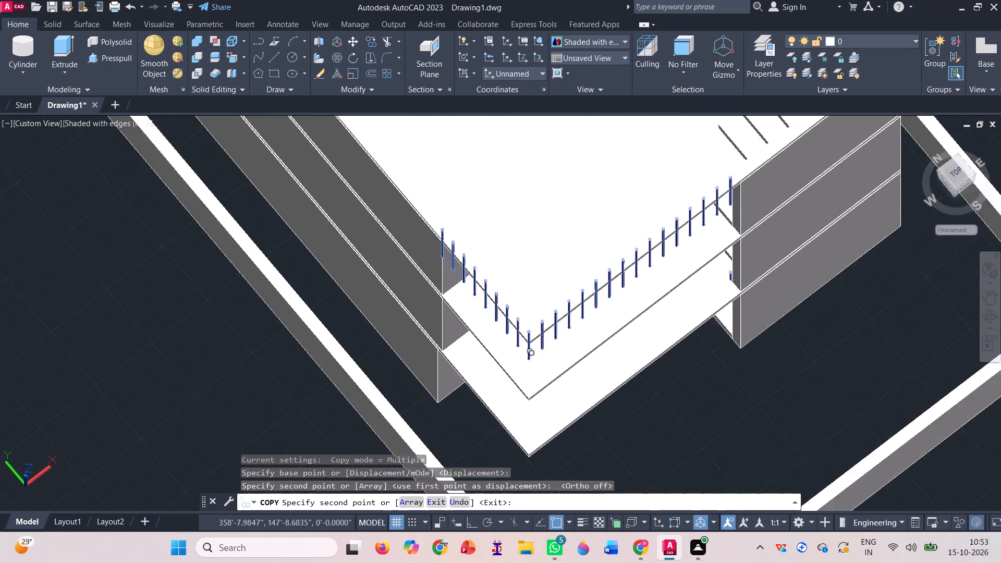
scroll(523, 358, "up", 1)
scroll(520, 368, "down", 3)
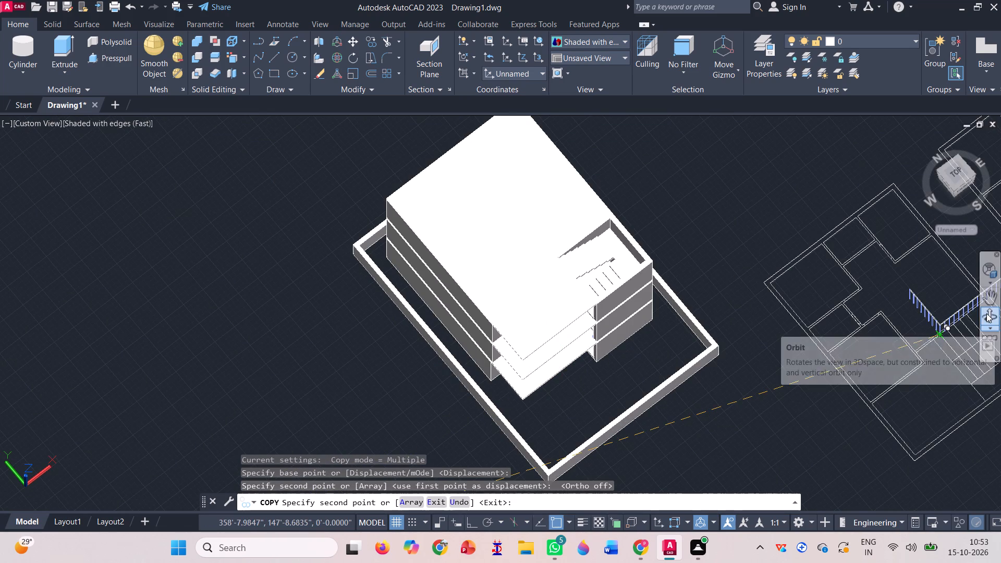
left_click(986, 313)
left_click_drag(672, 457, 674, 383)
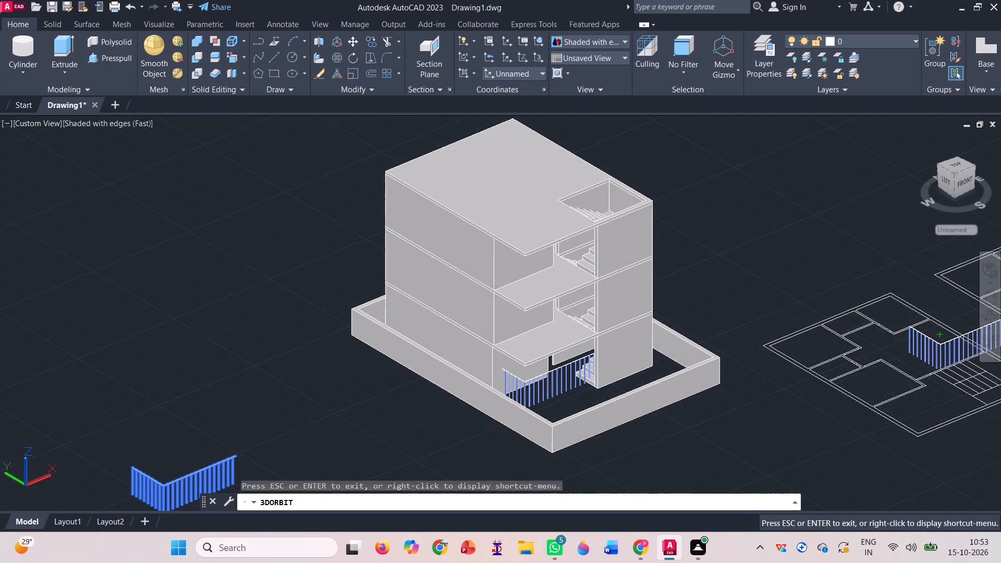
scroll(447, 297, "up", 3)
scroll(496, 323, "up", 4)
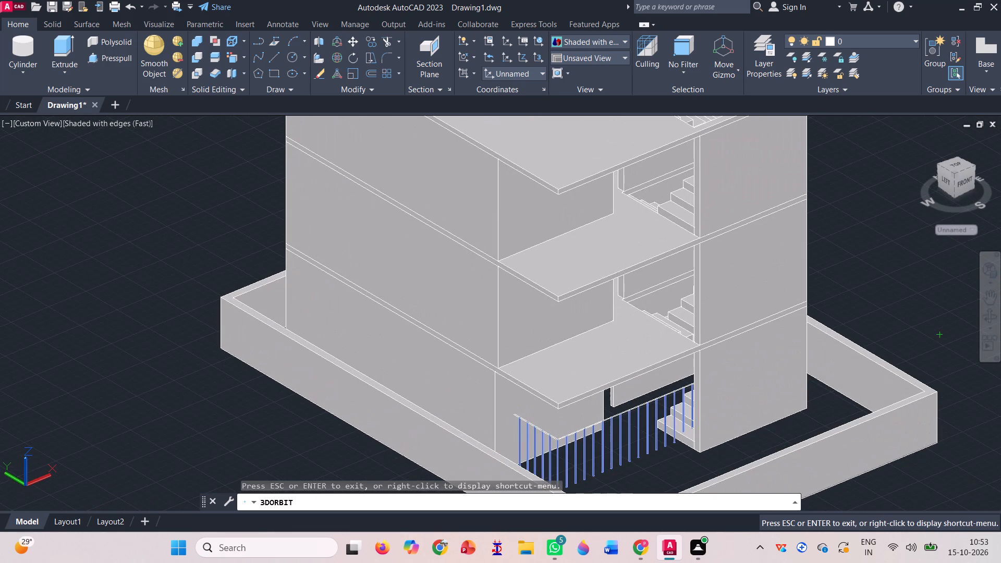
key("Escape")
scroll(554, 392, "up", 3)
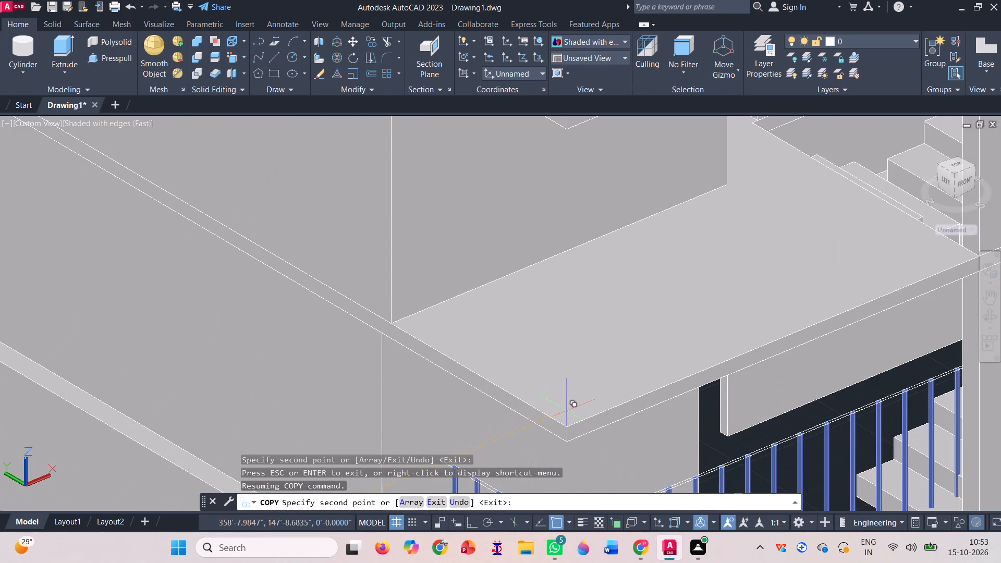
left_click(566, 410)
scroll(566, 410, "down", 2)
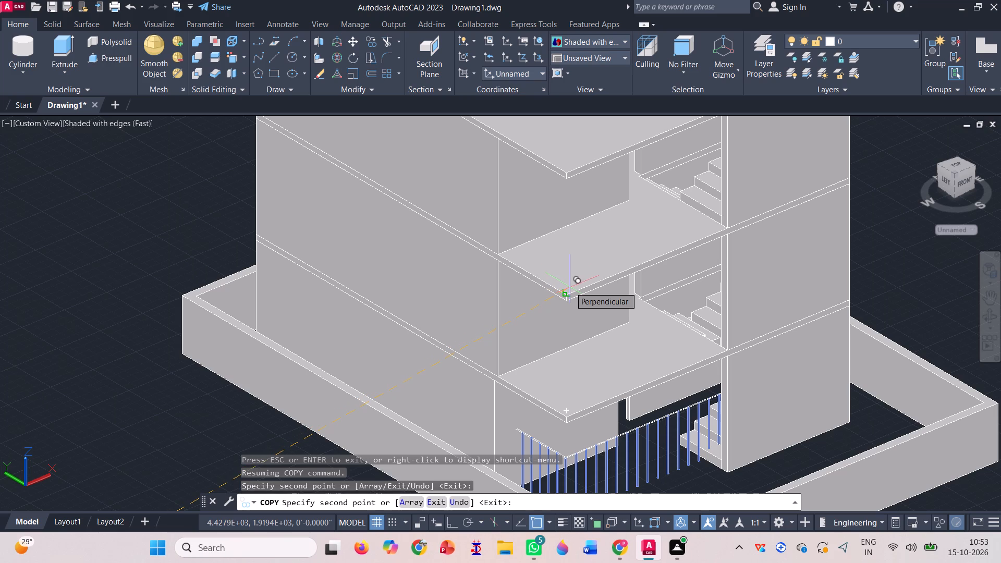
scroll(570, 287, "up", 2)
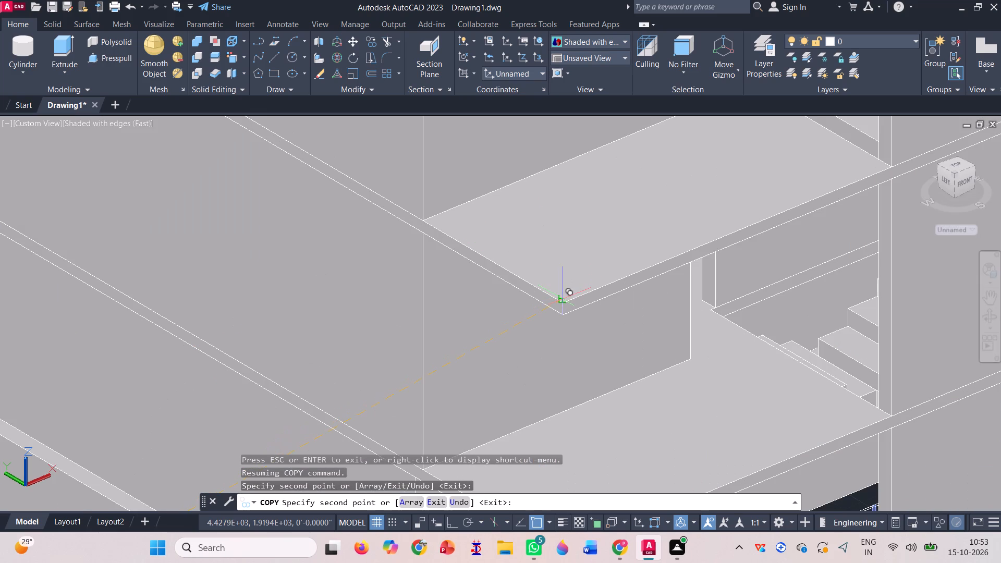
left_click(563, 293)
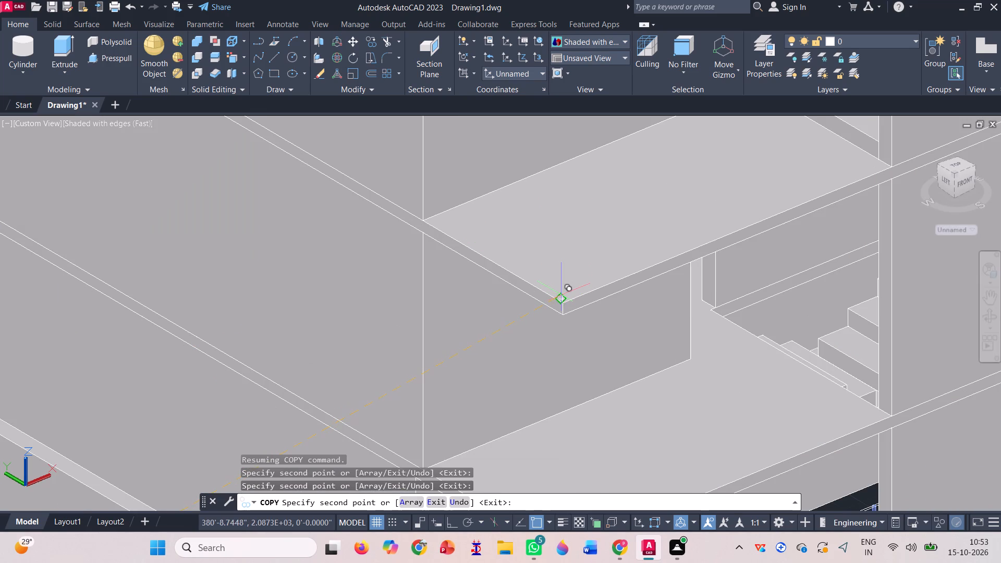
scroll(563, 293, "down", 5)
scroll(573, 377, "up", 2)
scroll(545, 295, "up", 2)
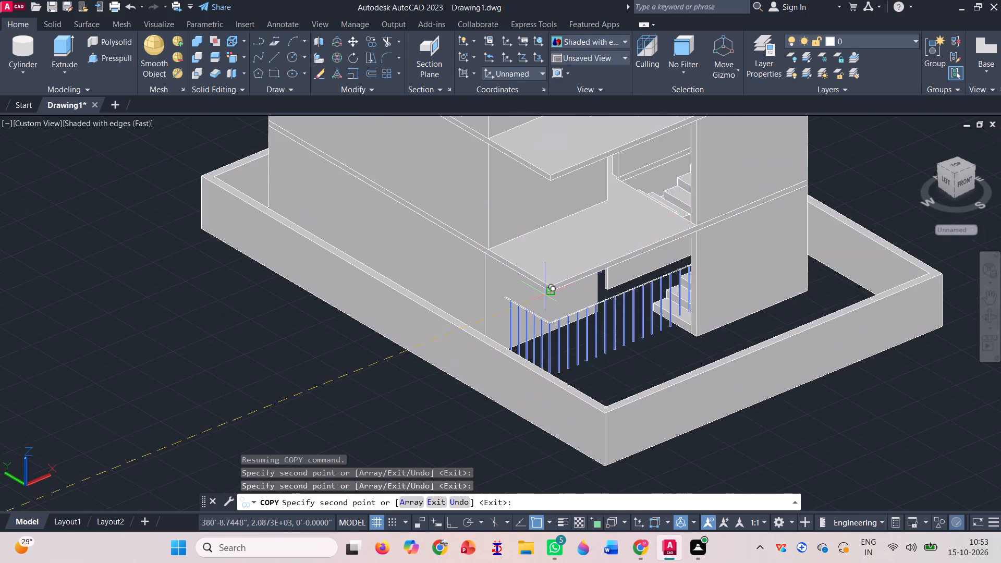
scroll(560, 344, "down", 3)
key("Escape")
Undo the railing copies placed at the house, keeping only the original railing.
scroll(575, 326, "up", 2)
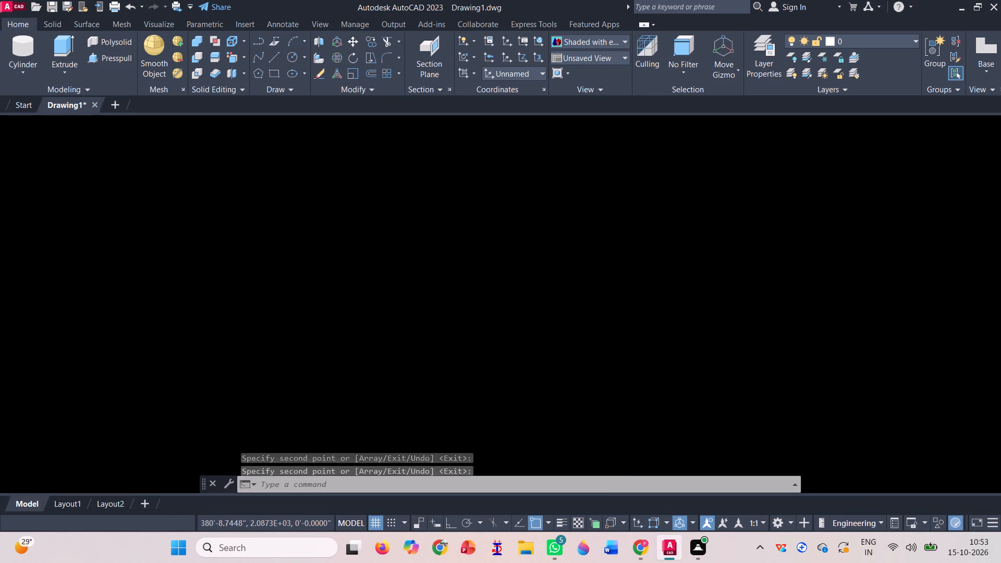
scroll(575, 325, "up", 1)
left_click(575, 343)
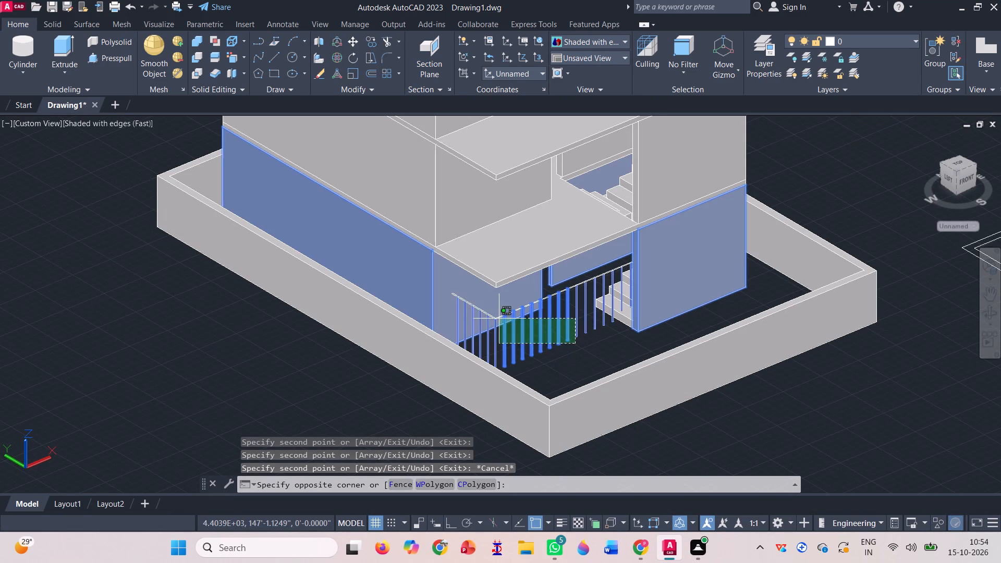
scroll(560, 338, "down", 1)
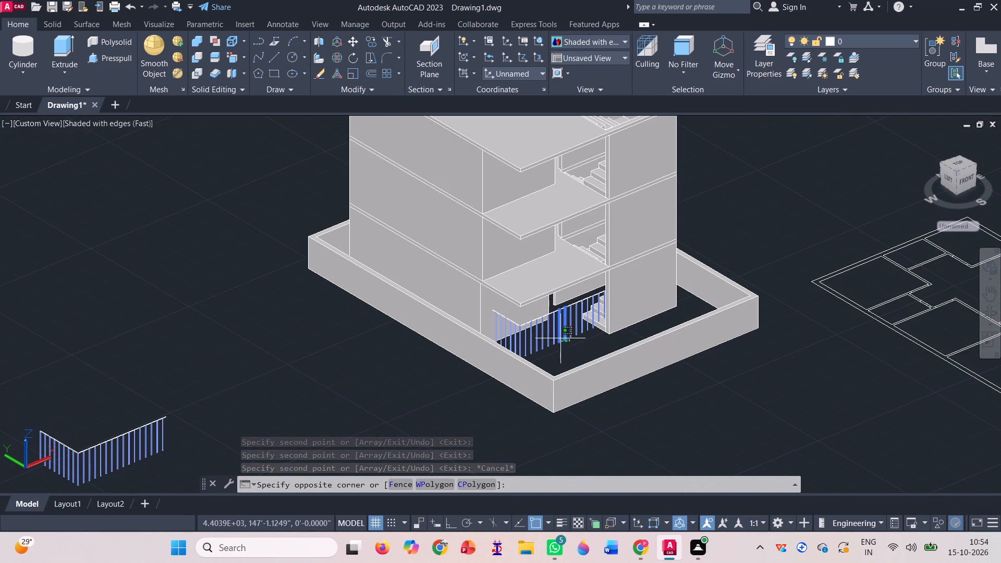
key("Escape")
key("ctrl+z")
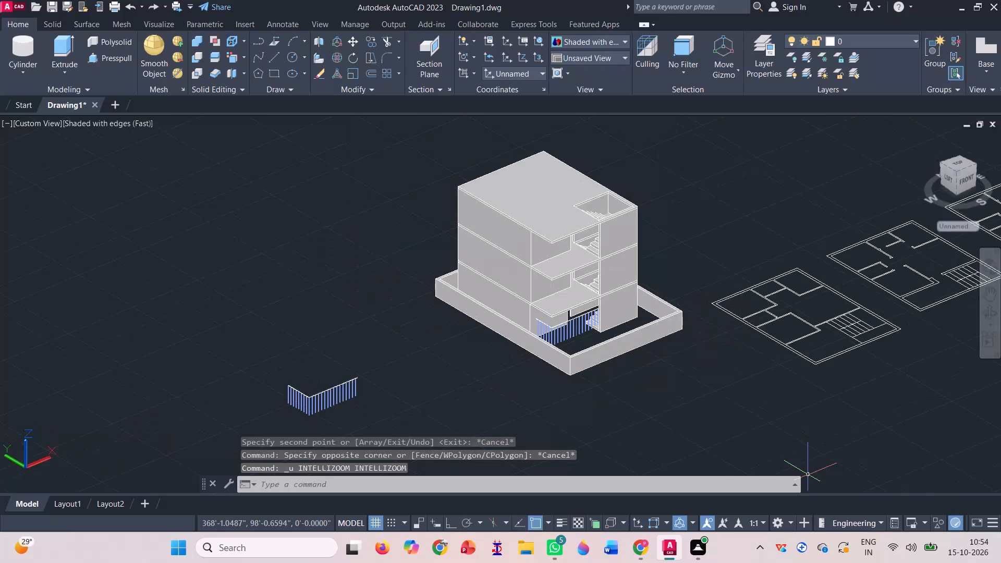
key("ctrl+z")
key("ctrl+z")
Copy the whole railing from the free end of its long rail to the midpoint of the wall edge beside the lowest balcony.
scroll(627, 402, "down", 7)
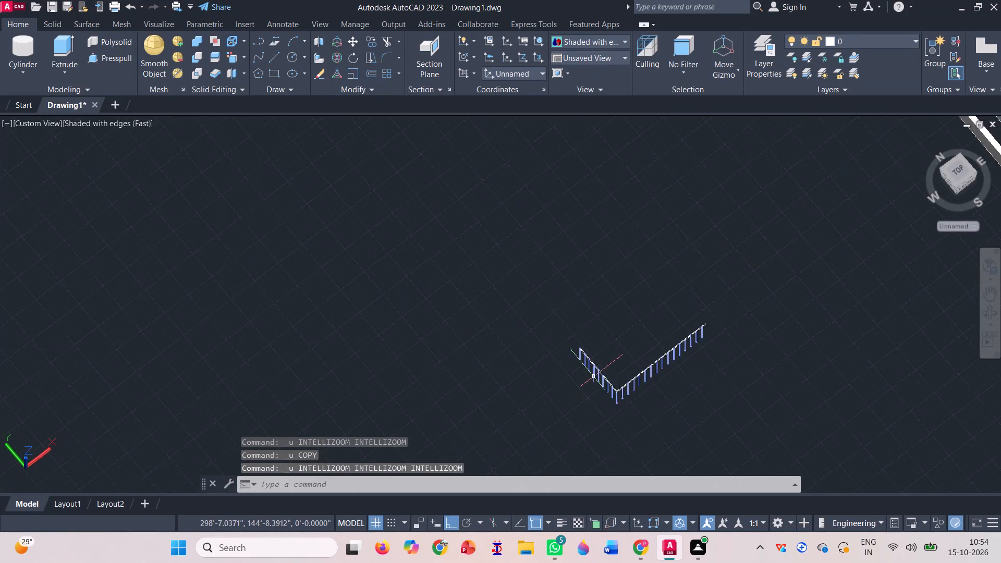
scroll(624, 431, "up", 3)
scroll(555, 241, "up", 3)
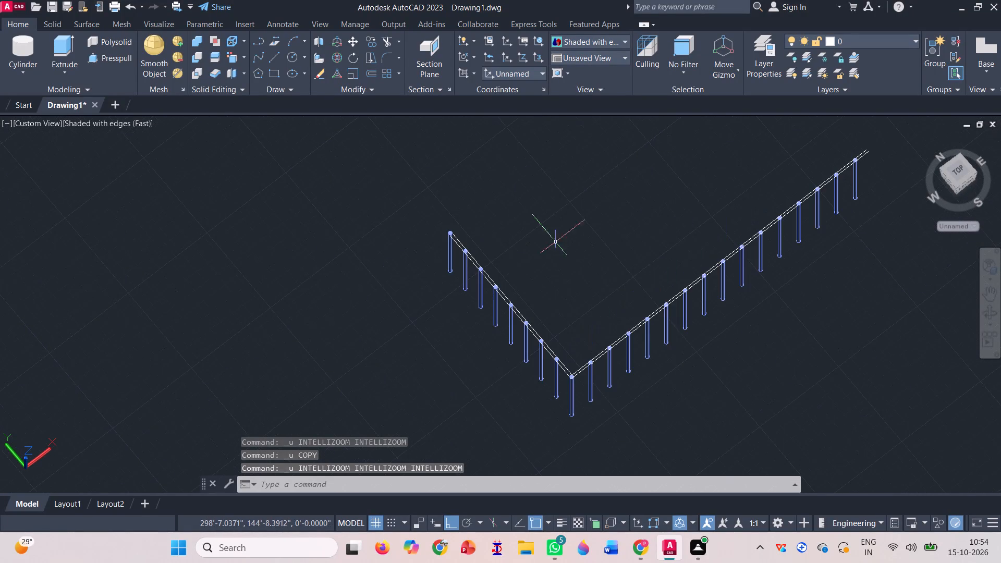
scroll(560, 293, "down", 3)
left_click(687, 359)
left_click(419, 232)
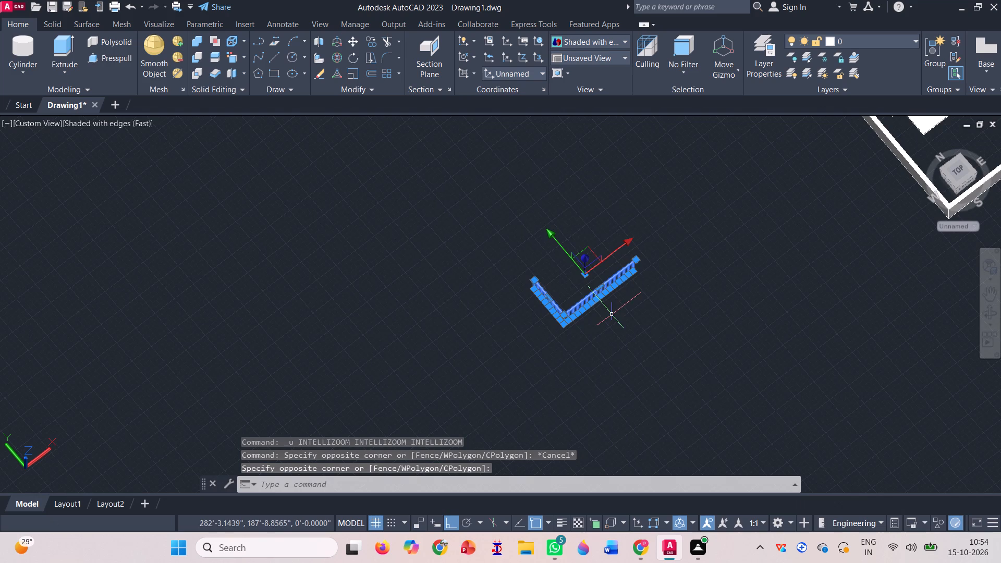
type("co")
key("space")
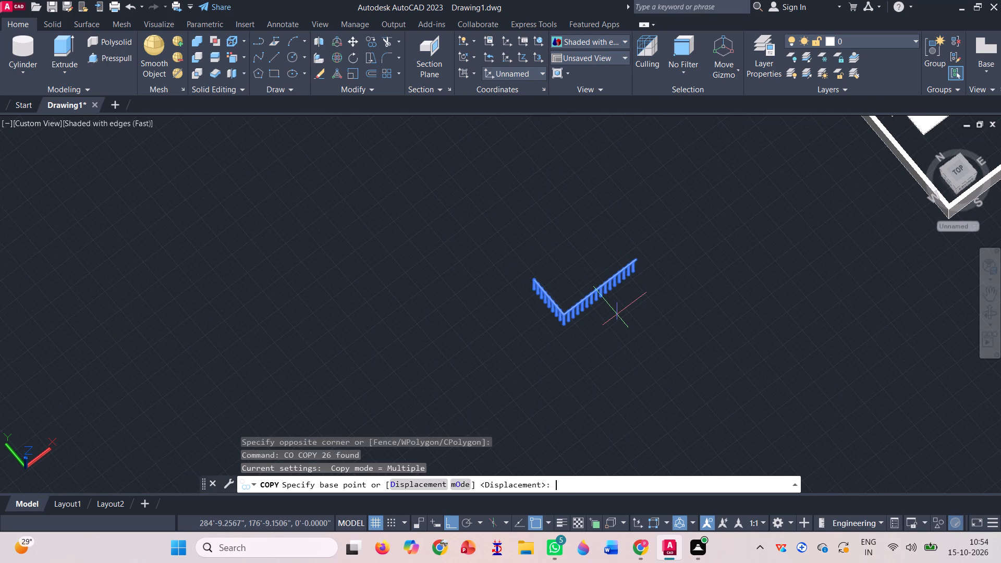
scroll(641, 240, "up", 2)
scroll(683, 279, "up", 3)
scroll(608, 292, "up", 2)
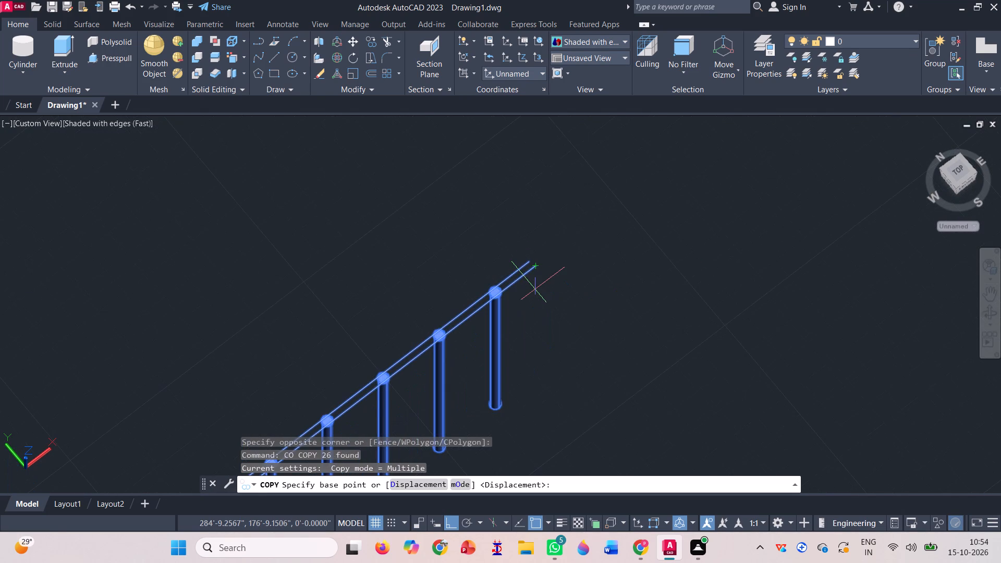
left_click(535, 267)
scroll(531, 281, "down", 4)
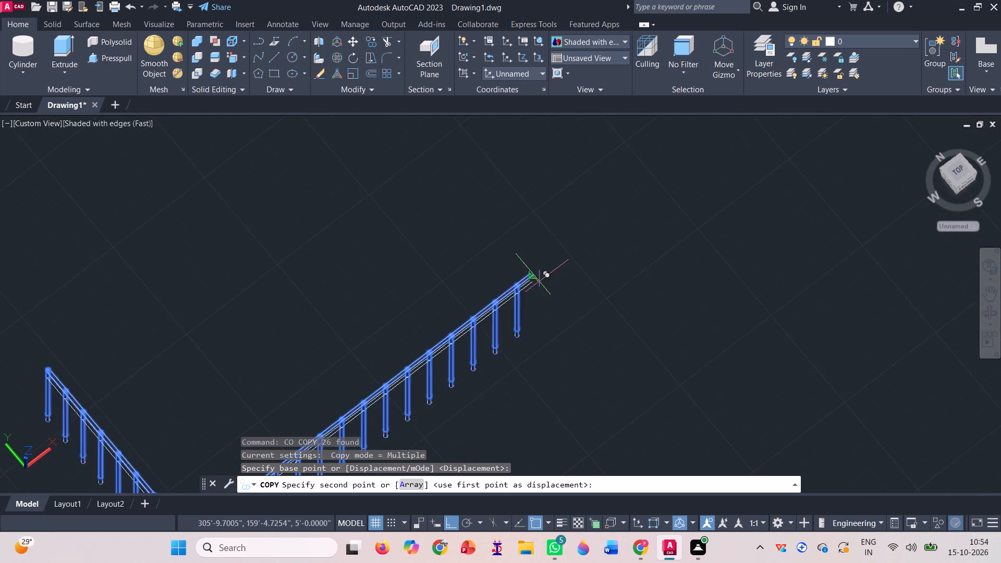
scroll(539, 281, "down", 4)
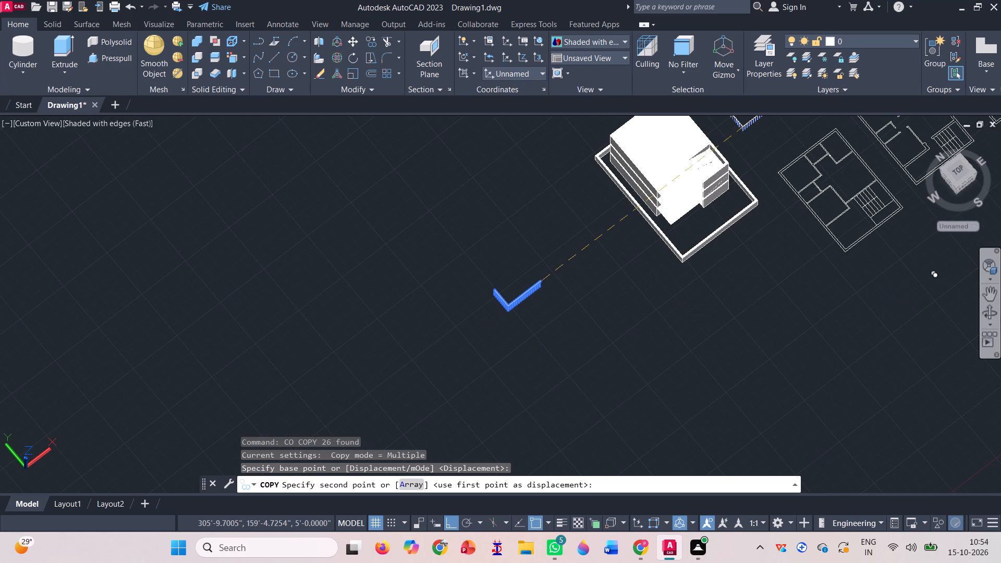
left_click(990, 310)
left_click_drag(621, 354, 600, 322)
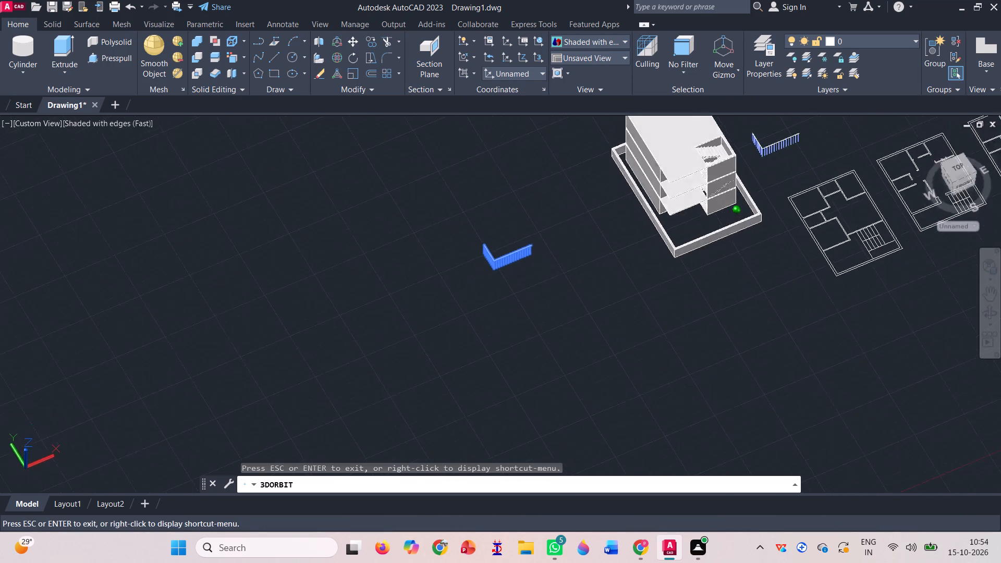
left_click_drag(600, 322, 598, 284)
scroll(627, 365, "down", 3)
scroll(689, 181, "up", 5)
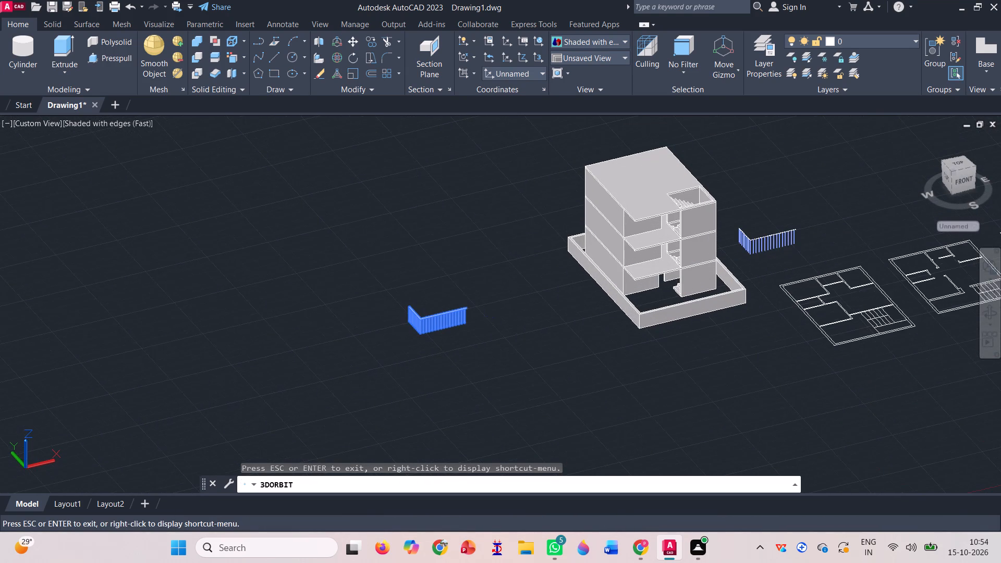
key("Escape")
scroll(678, 244, "up", 3)
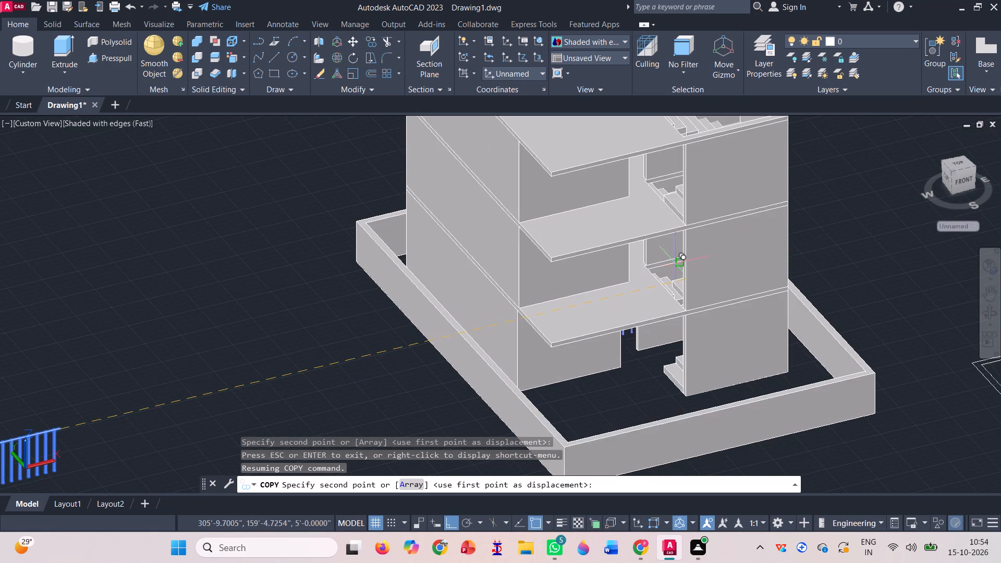
scroll(678, 277, "up", 3)
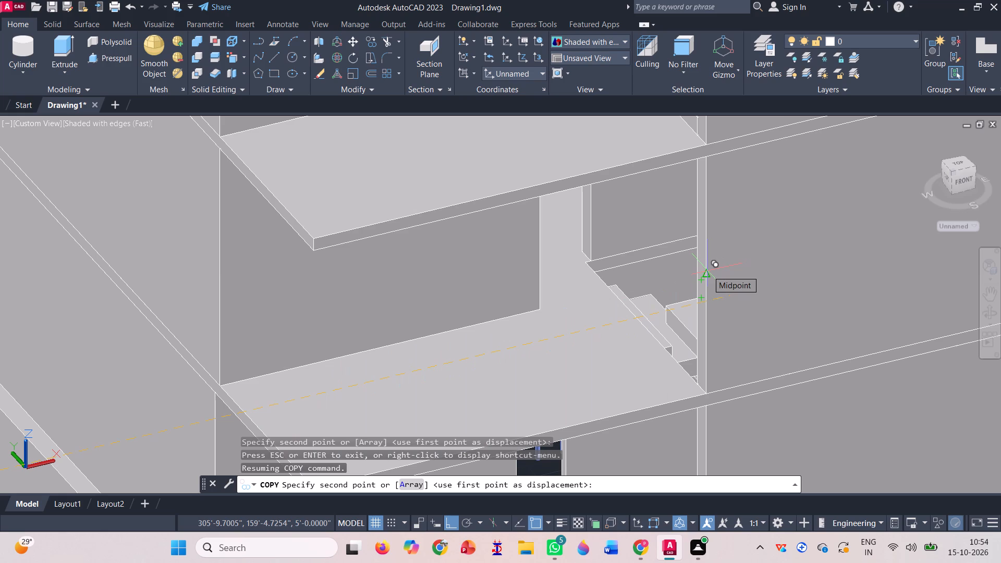
left_click(707, 275)
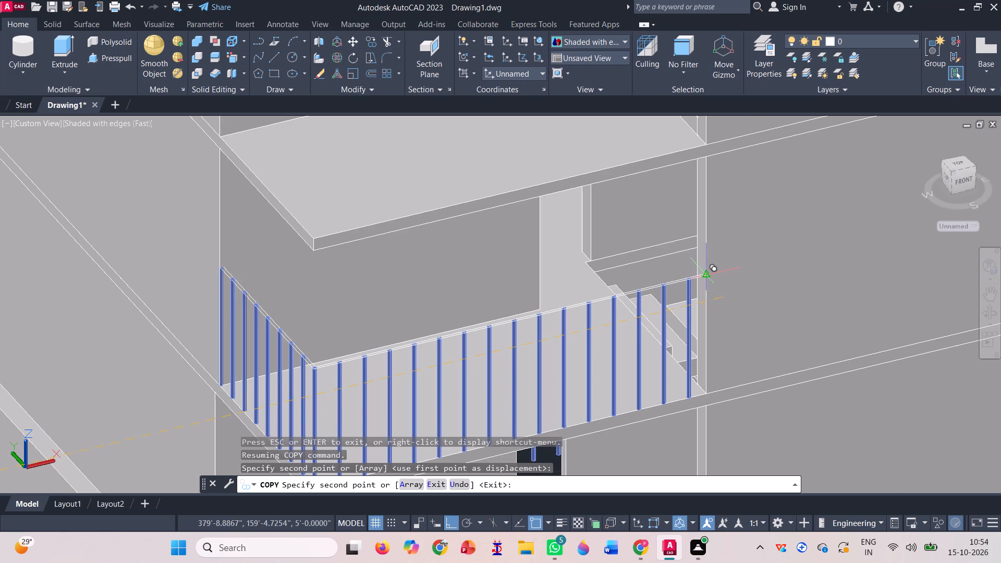
Place another railing copy at the midpoint of the wall edge beside the second balcony, and finish copying.
scroll(707, 275, "down", 2)
scroll(707, 275, "up", 2)
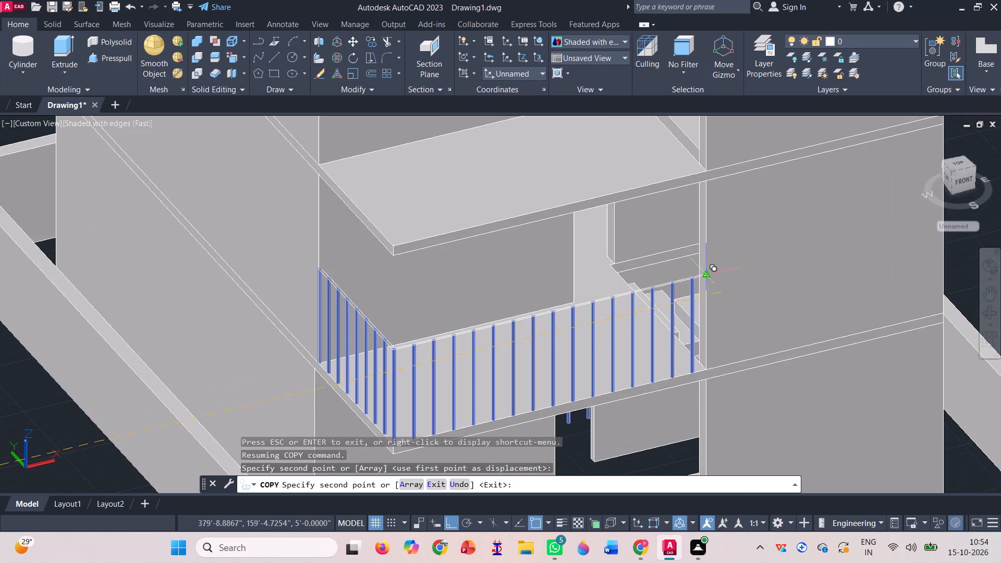
scroll(704, 279, "down", 2)
scroll(701, 179, "up", 2)
scroll(690, 228, "up", 3)
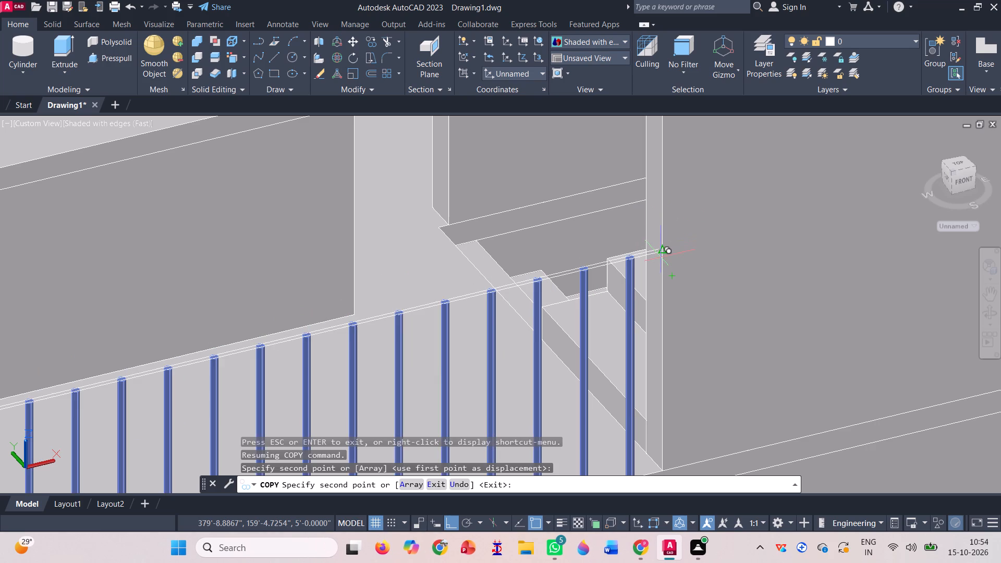
left_click(661, 253)
scroll(661, 253, "down", 4)
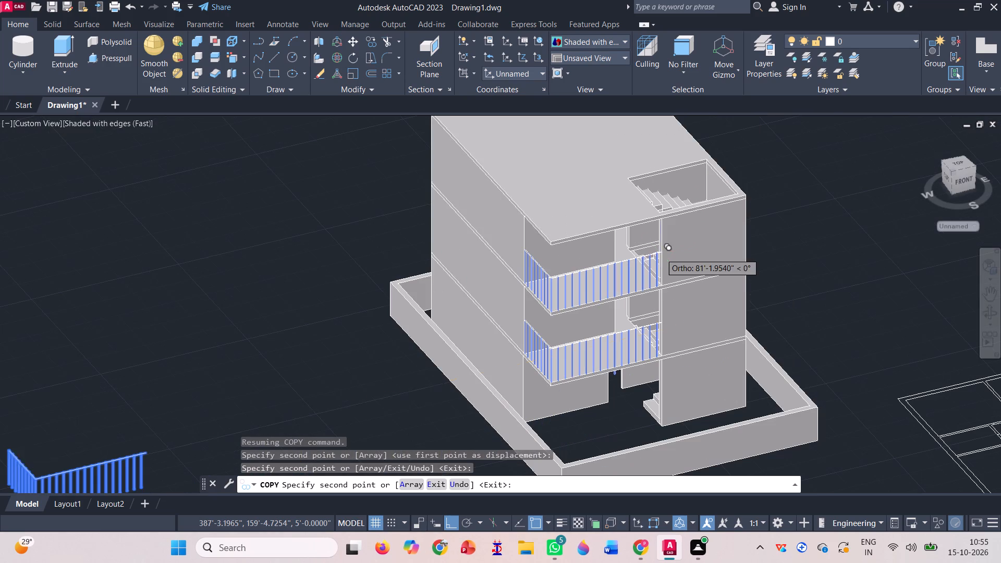
key("grave")
scroll(616, 225, "down", 2)
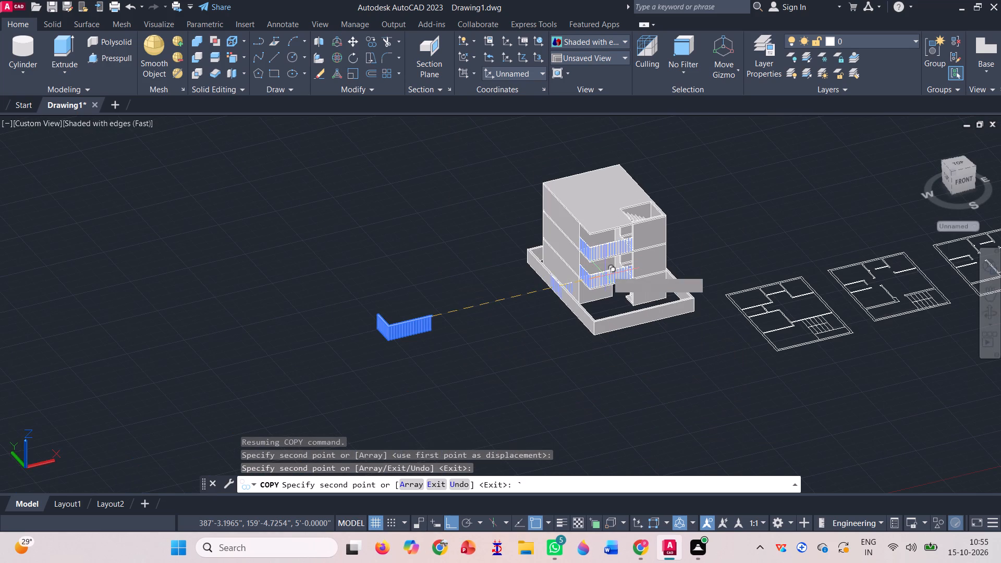
key("Escape")
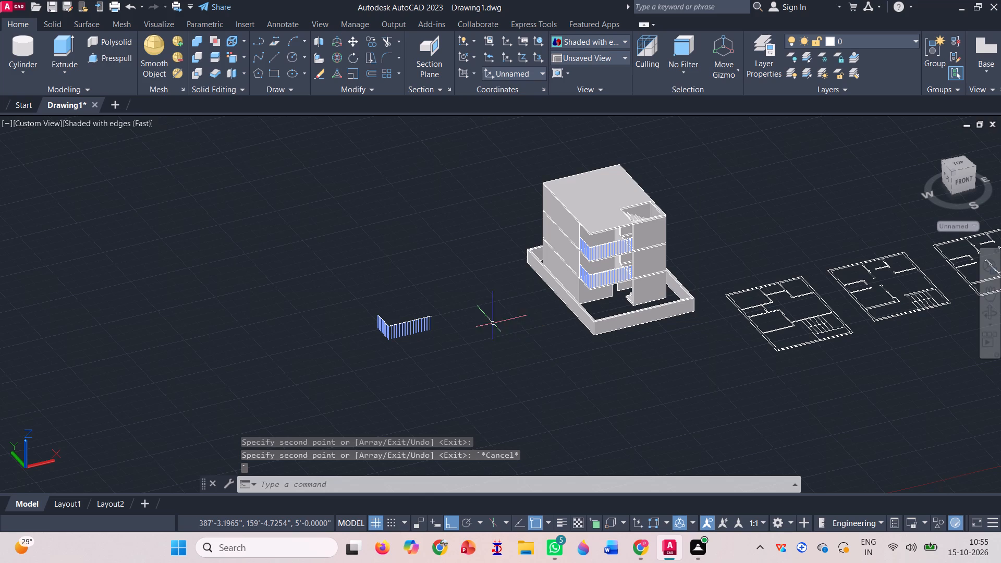
Delete the original railing standing apart from the house.
left_click(993, 313)
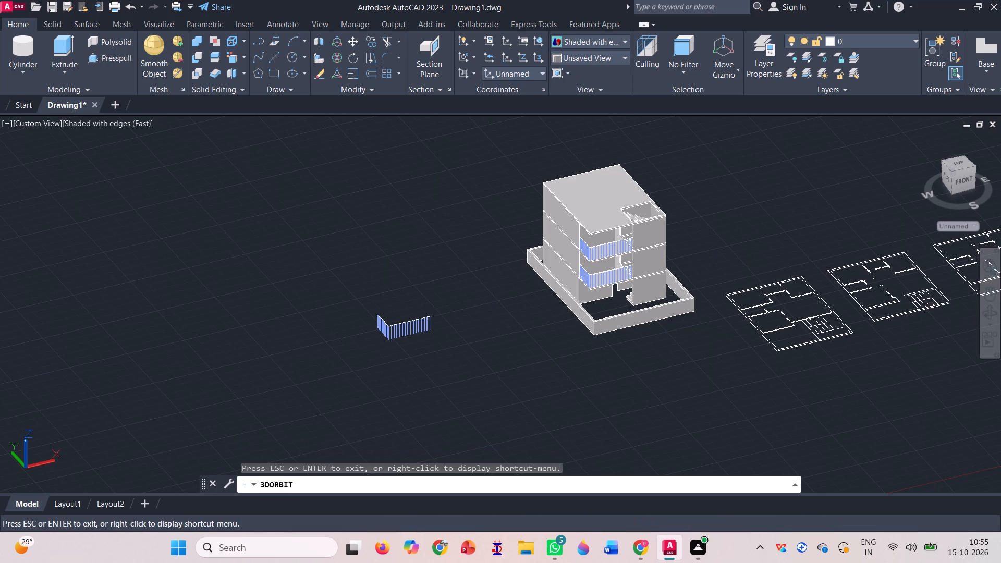
left_click_drag(697, 375, 741, 386)
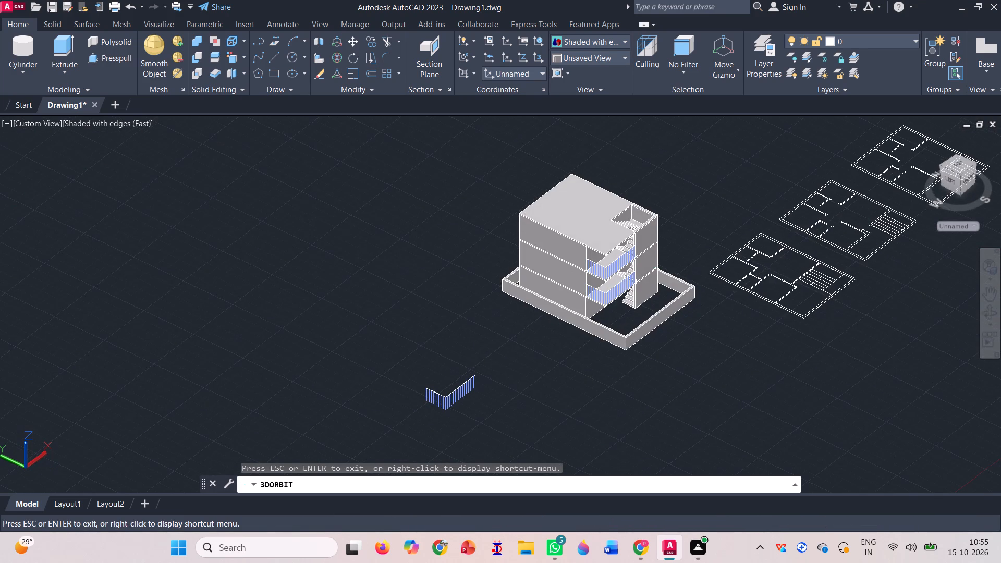
scroll(483, 437, "up", 3)
key("Escape")
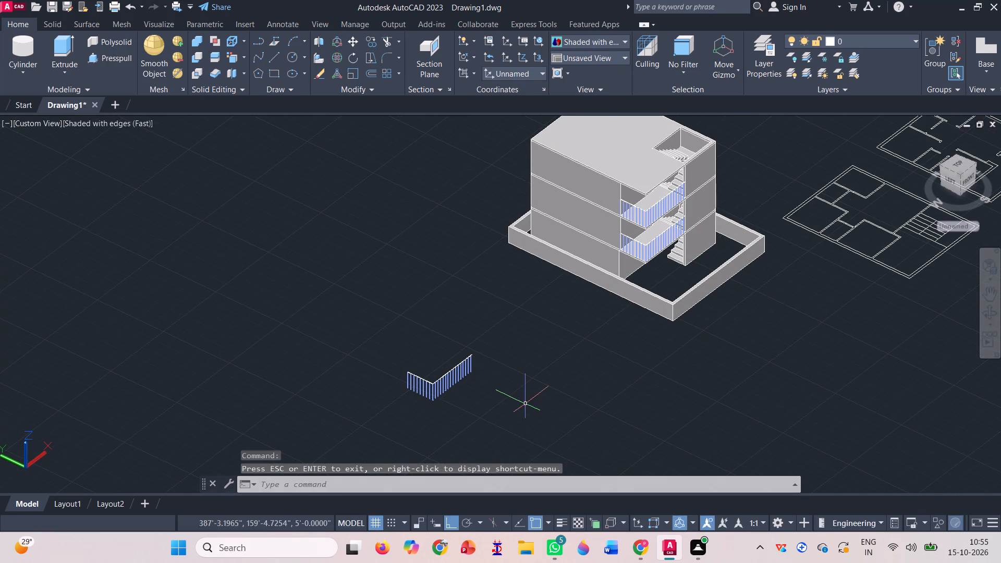
left_click(525, 402)
left_click(327, 301)
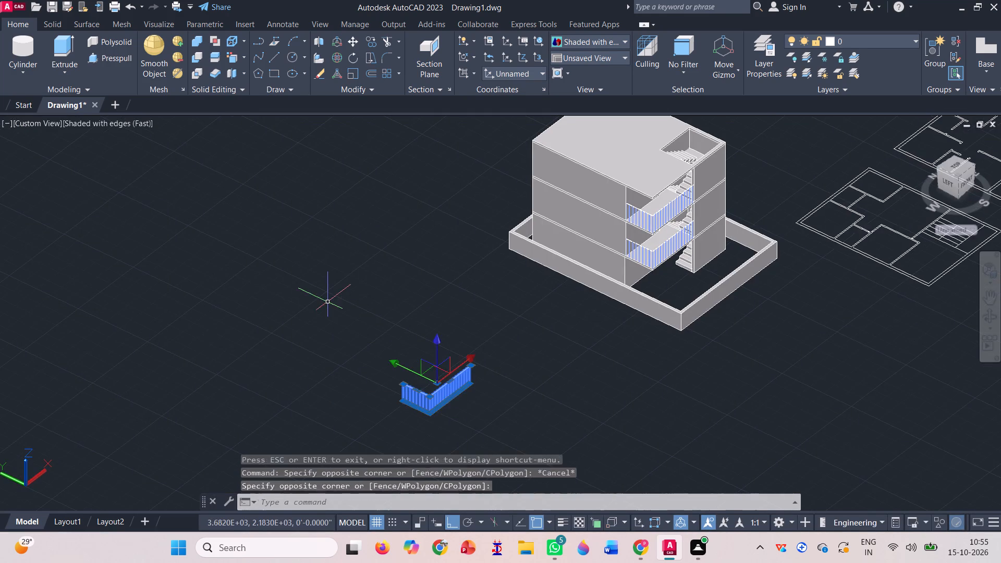
key("Delete")
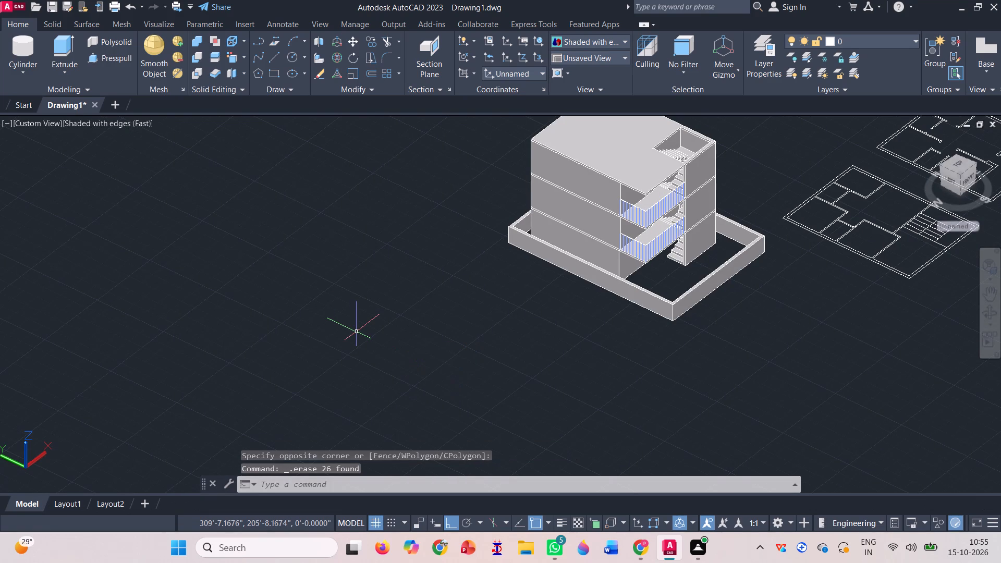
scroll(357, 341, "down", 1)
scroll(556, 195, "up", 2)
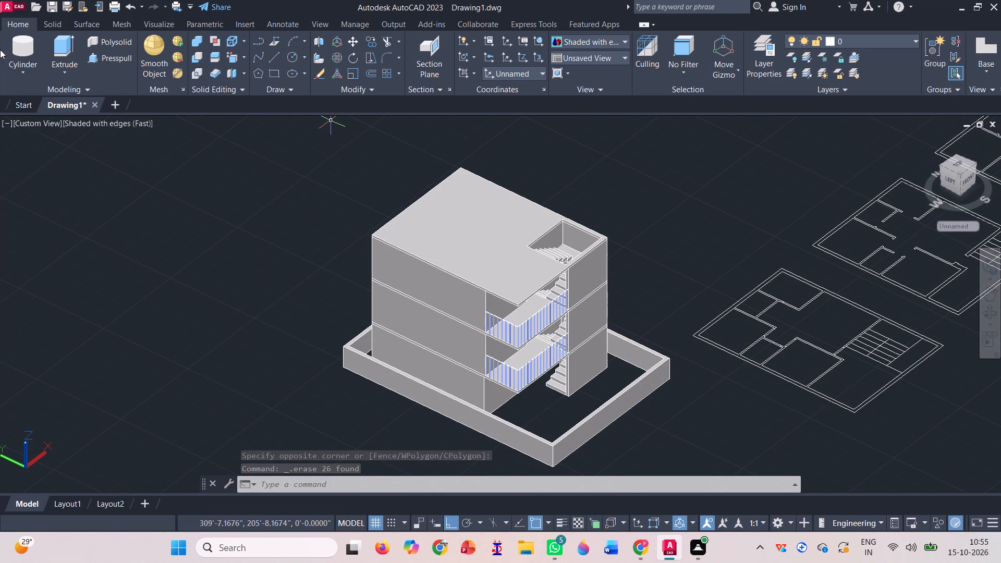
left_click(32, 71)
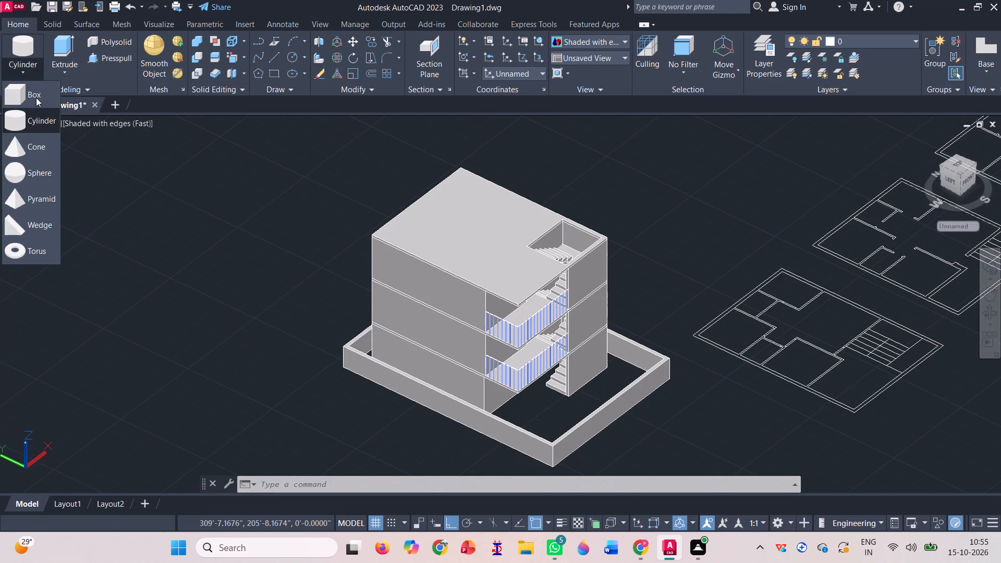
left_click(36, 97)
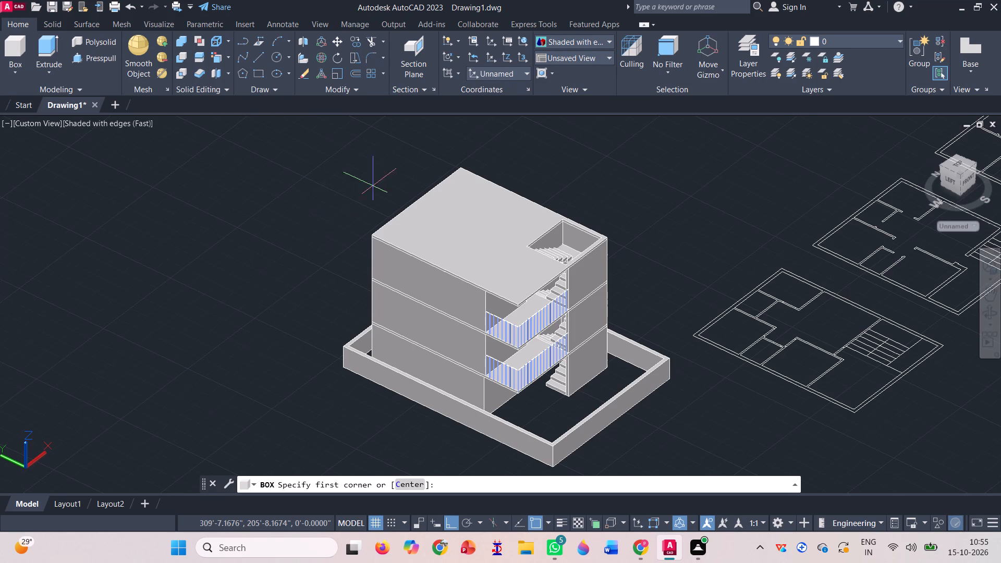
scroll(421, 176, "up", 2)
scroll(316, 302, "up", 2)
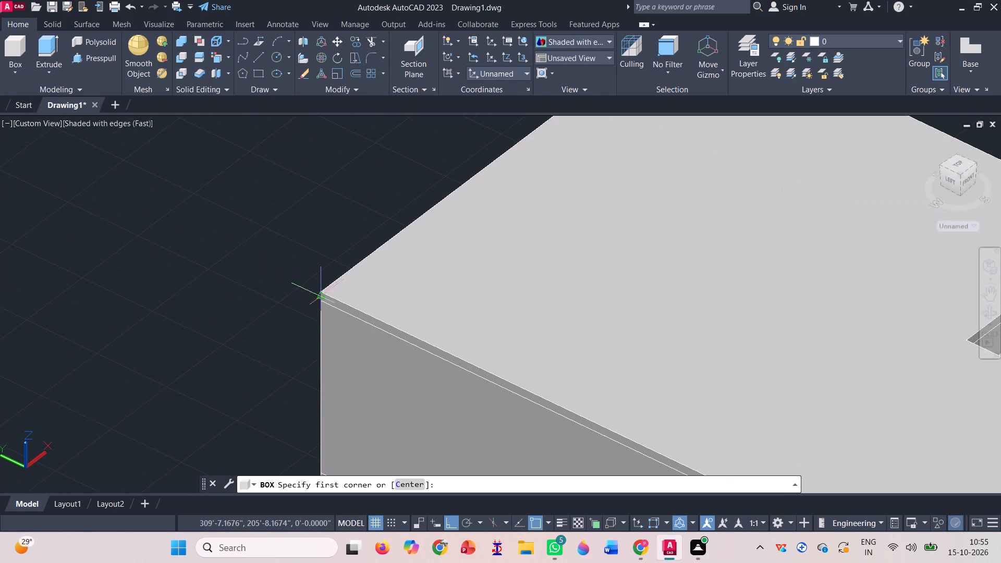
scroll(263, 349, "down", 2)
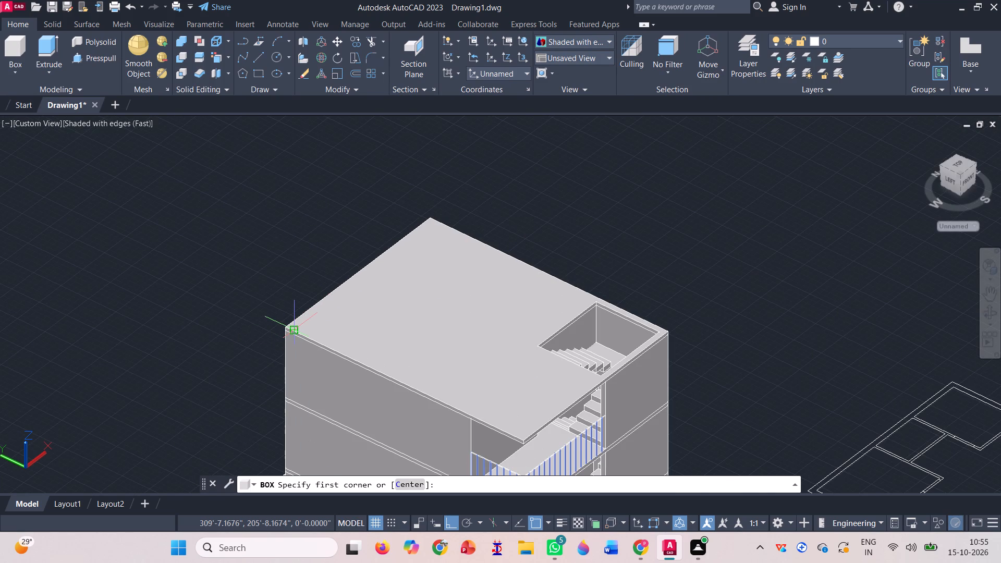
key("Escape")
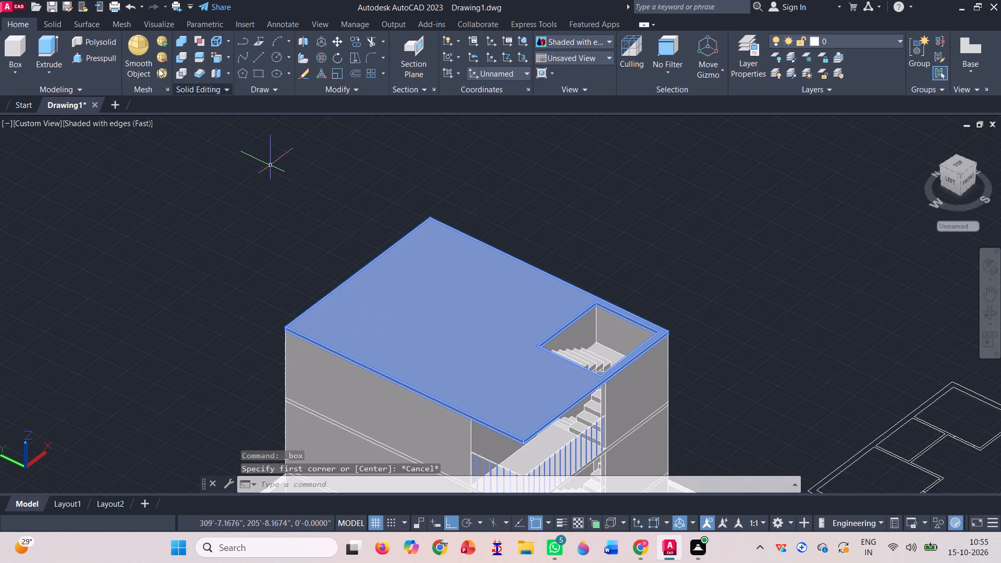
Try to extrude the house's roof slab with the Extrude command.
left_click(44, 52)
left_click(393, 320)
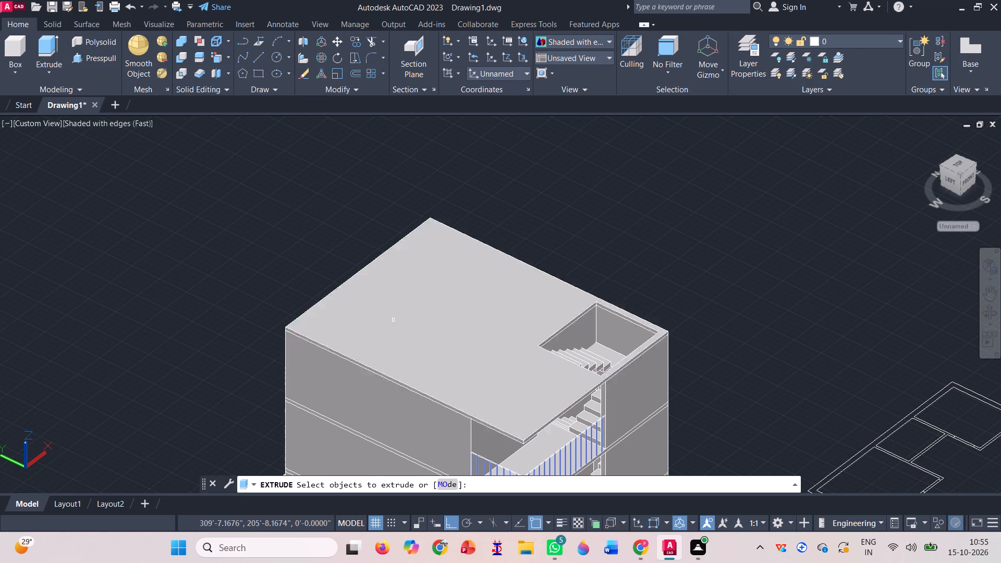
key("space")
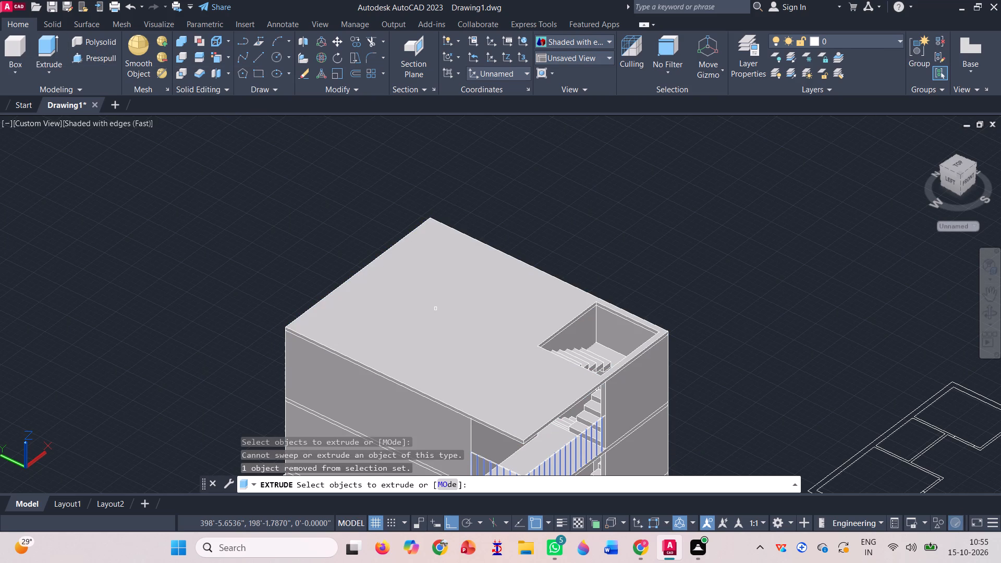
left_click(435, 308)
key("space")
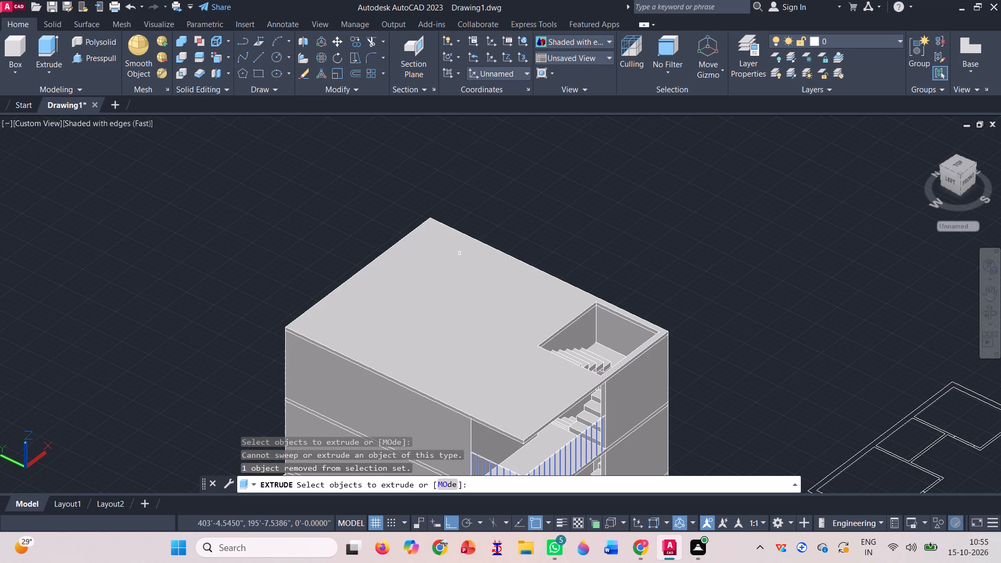
Presspull the roof slab upward by 3'.
left_click(107, 55)
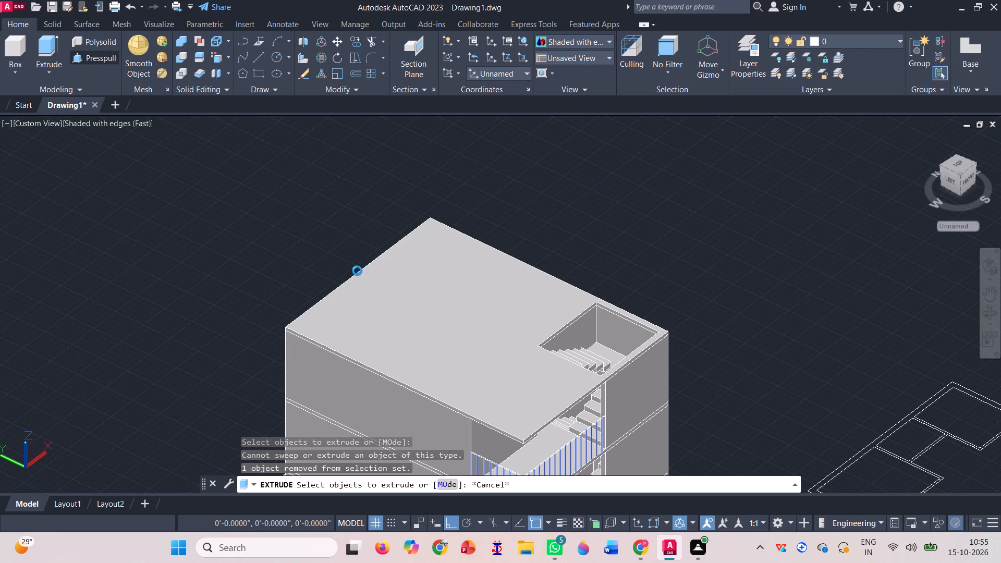
left_click(428, 322)
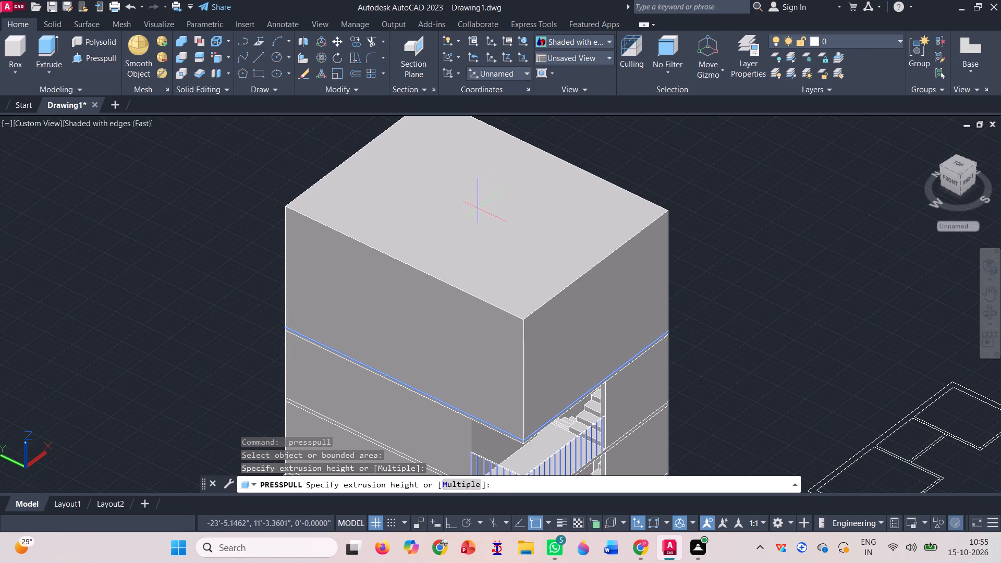
key("3")
key("apostrophe")
key("Return")
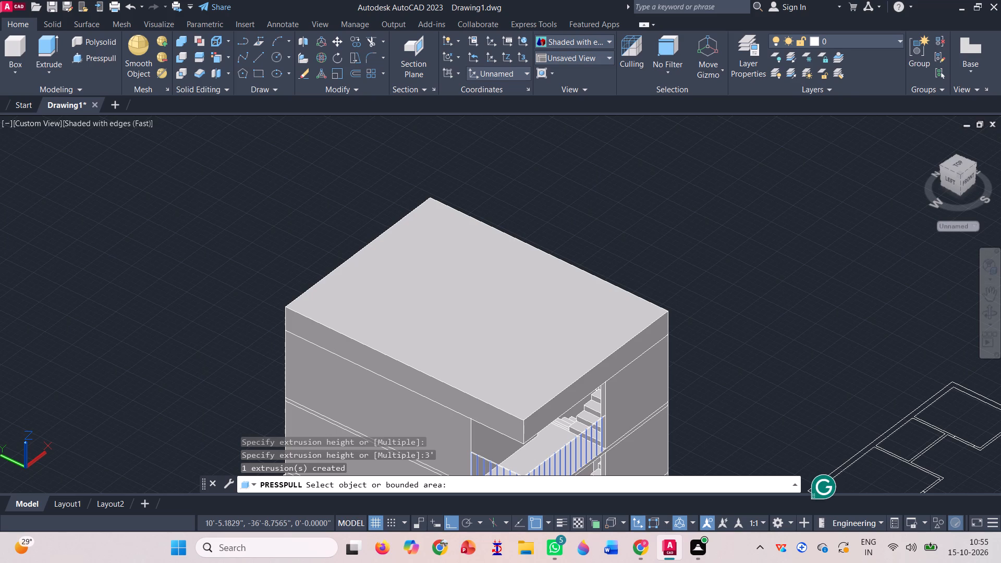
Presspull the stairwell area on the underside of the roof extrusion upward to cut an opening through the roof.
left_click(989, 311)
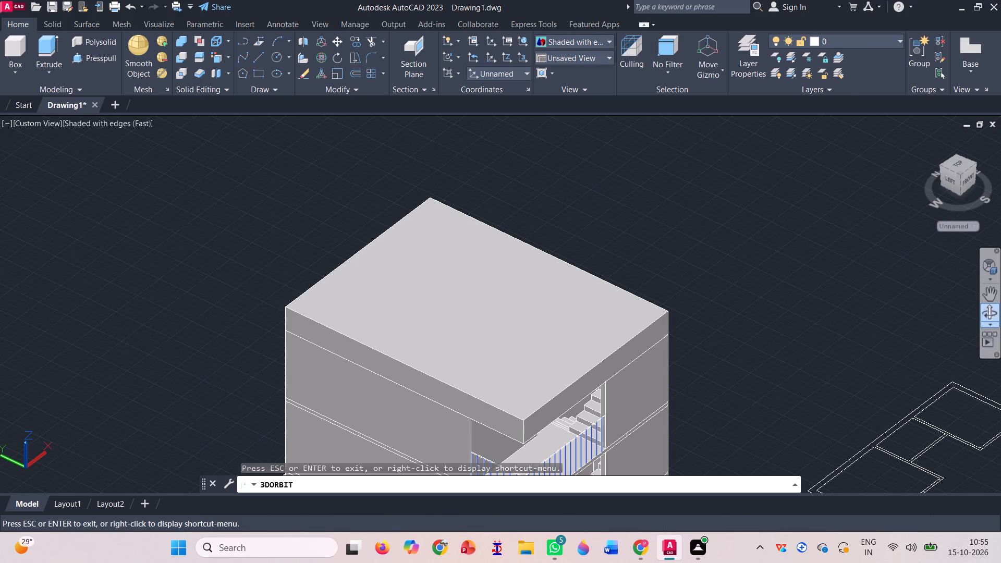
left_click_drag(733, 376, 743, 289)
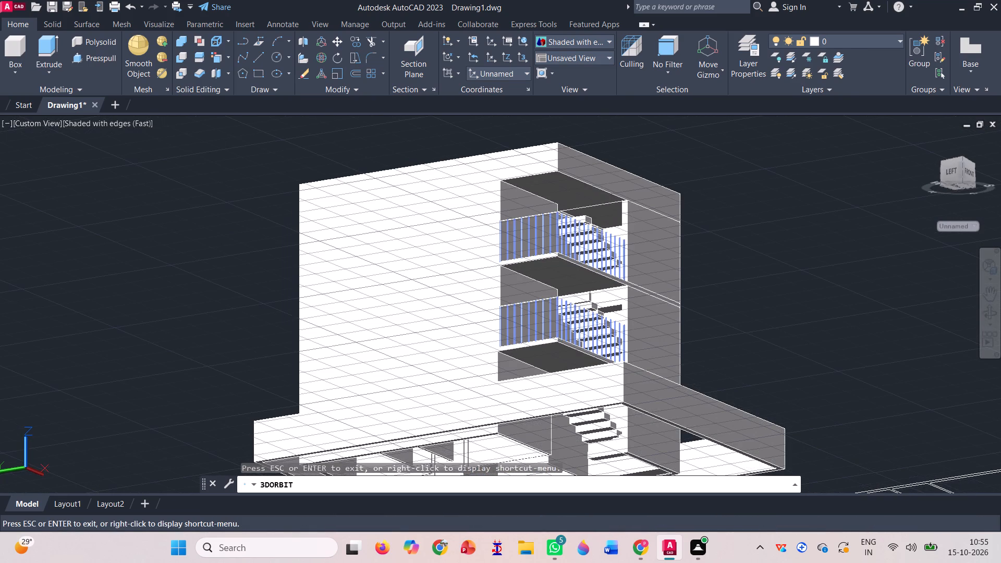
left_click_drag(748, 214, 751, 244)
left_click_drag(738, 272, 738, 272)
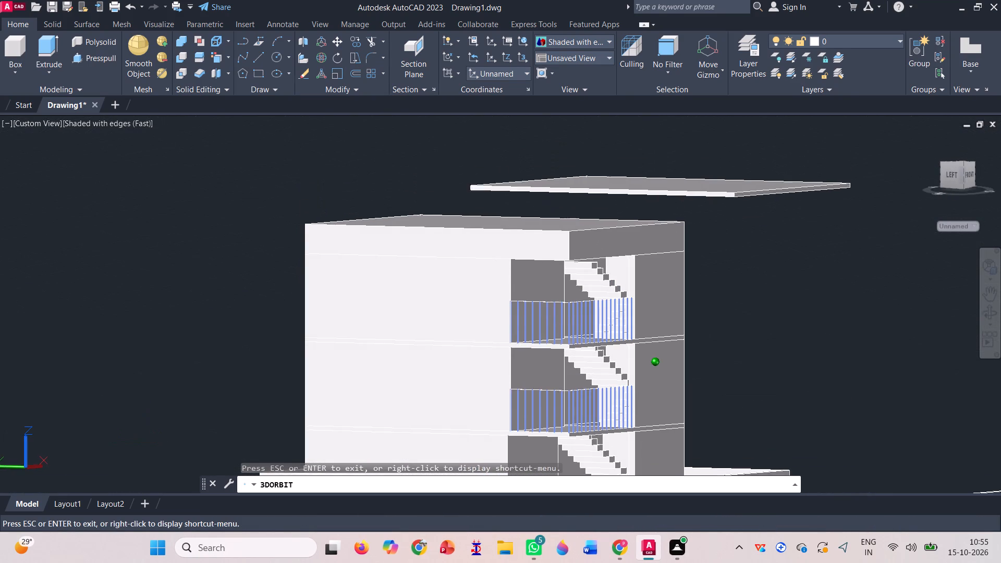
left_click_drag(738, 272, 738, 258)
scroll(602, 223, "up", 6)
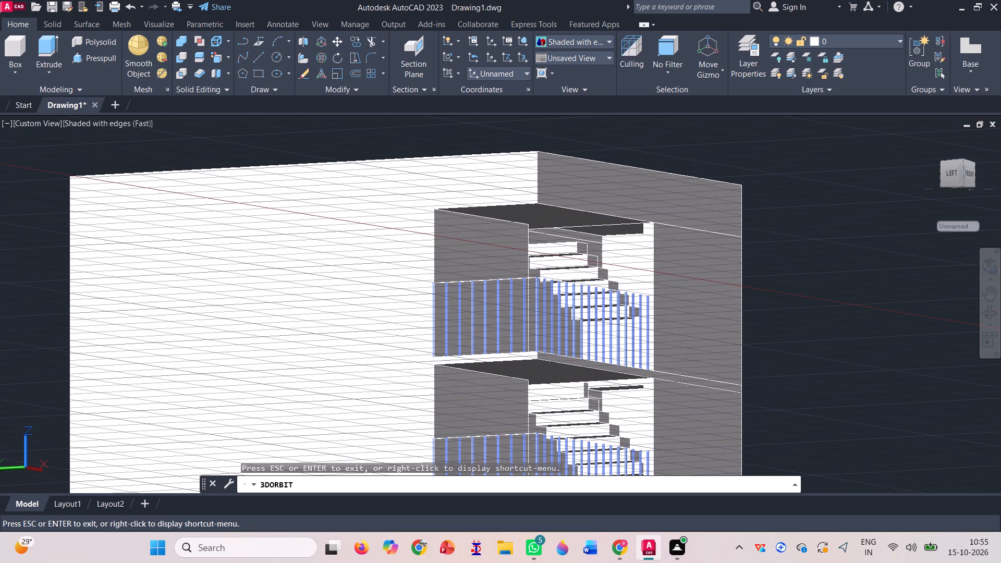
left_click_drag(629, 256, 632, 270)
left_click_drag(632, 287, 633, 279)
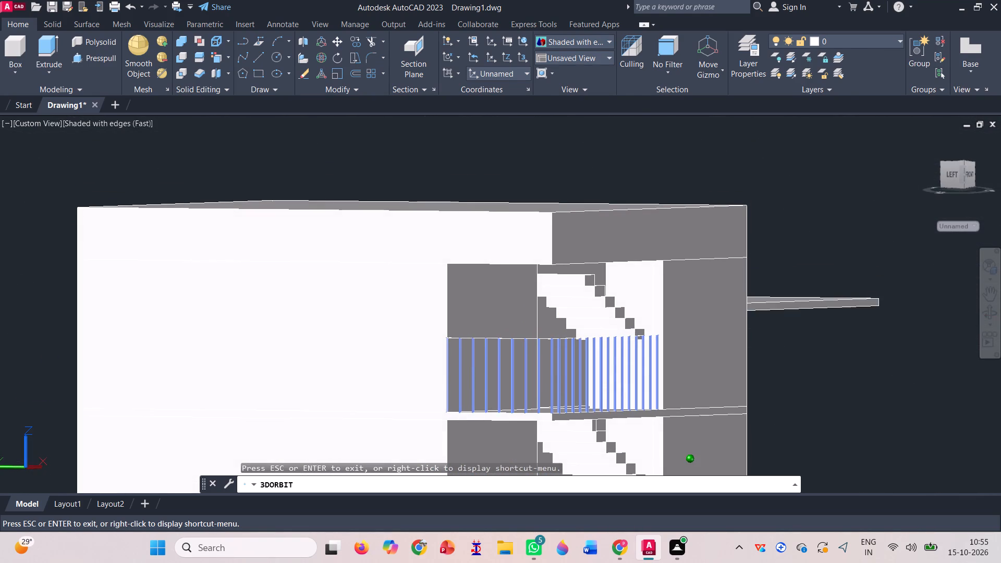
left_click_drag(633, 279, 634, 273)
key("Escape")
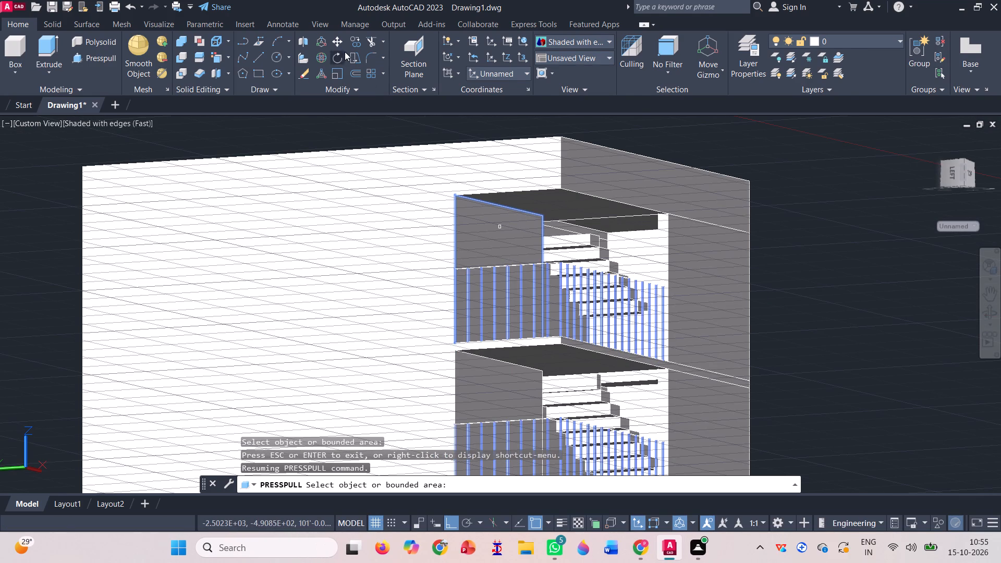
left_click(110, 58)
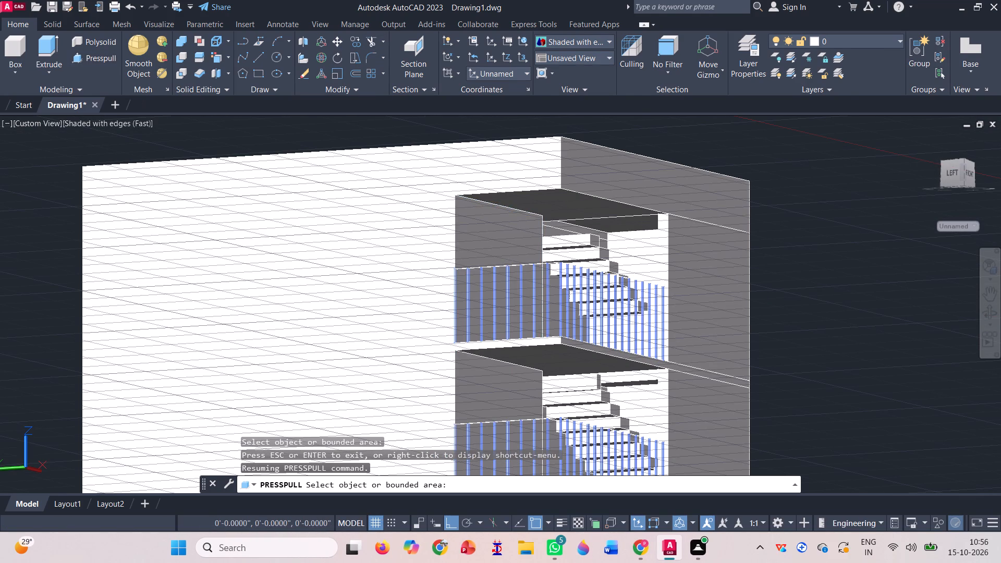
scroll(559, 222, "up", 3)
left_click(777, 229)
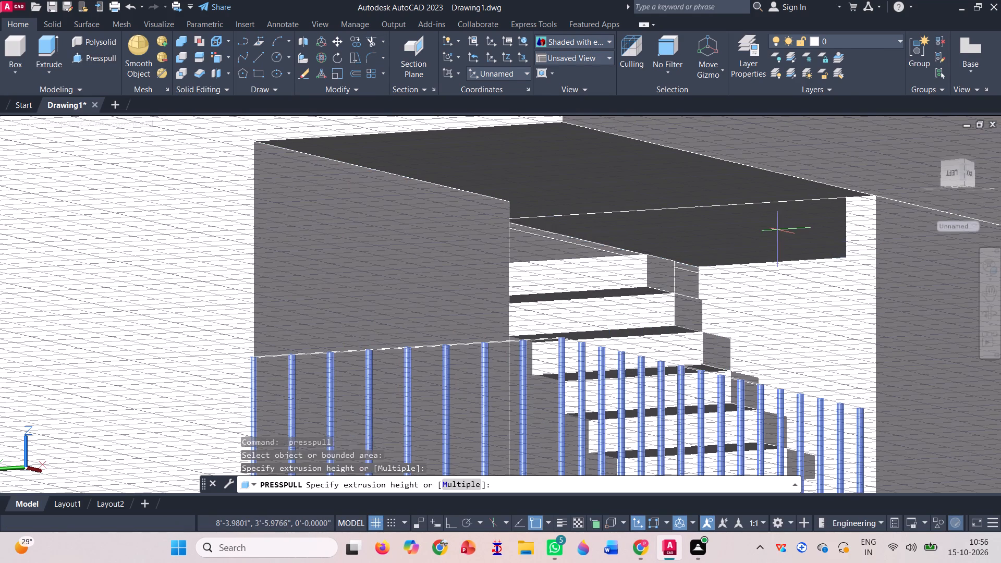
scroll(777, 229, "down", 5)
left_click(800, 165)
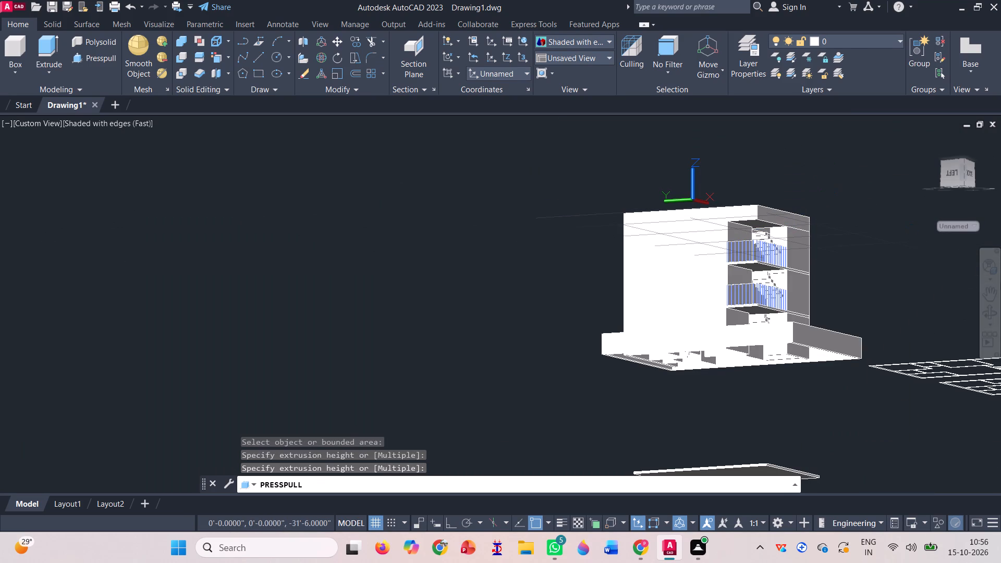
Examine the stairwell opening and the whole roof from above.
left_click(983, 307)
left_click_drag(866, 329, 853, 385)
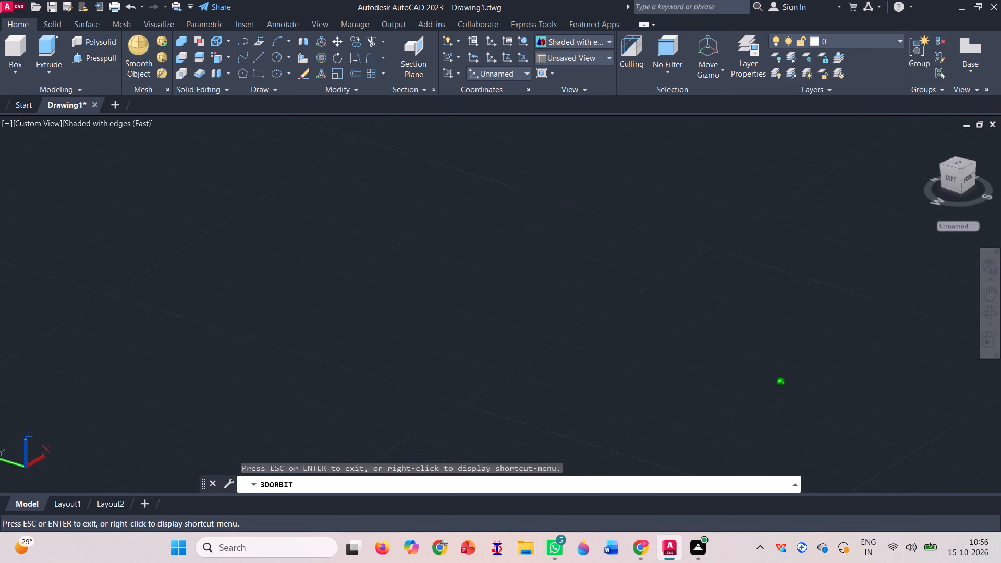
left_click_drag(853, 385, 852, 385)
scroll(583, 292, "down", 12)
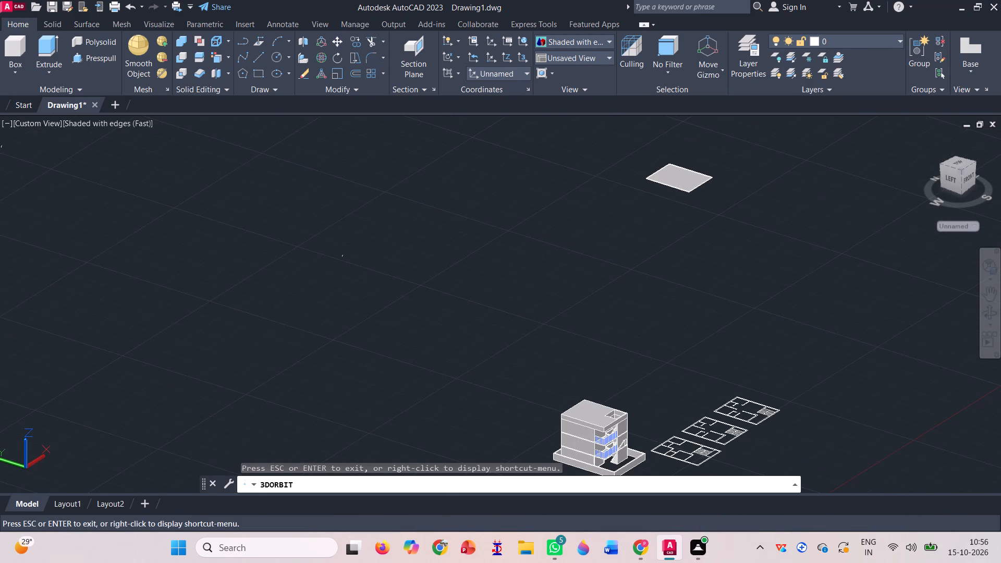
left_click_drag(577, 374, 573, 386)
scroll(592, 360, "down", 3)
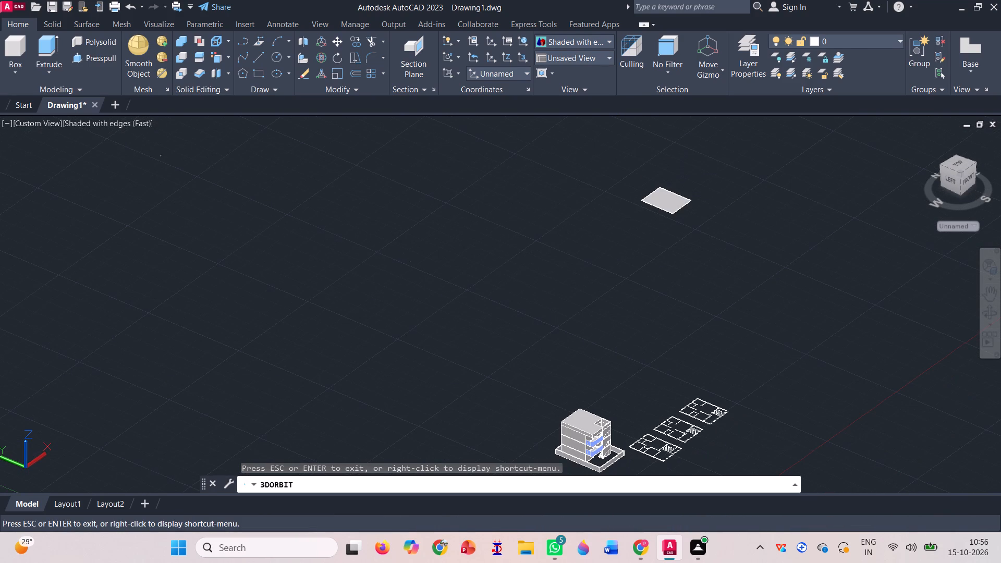
scroll(570, 466, "up", 3)
scroll(655, 378, "up", 4)
scroll(605, 359, "down", 3)
scroll(569, 435, "up", 5)
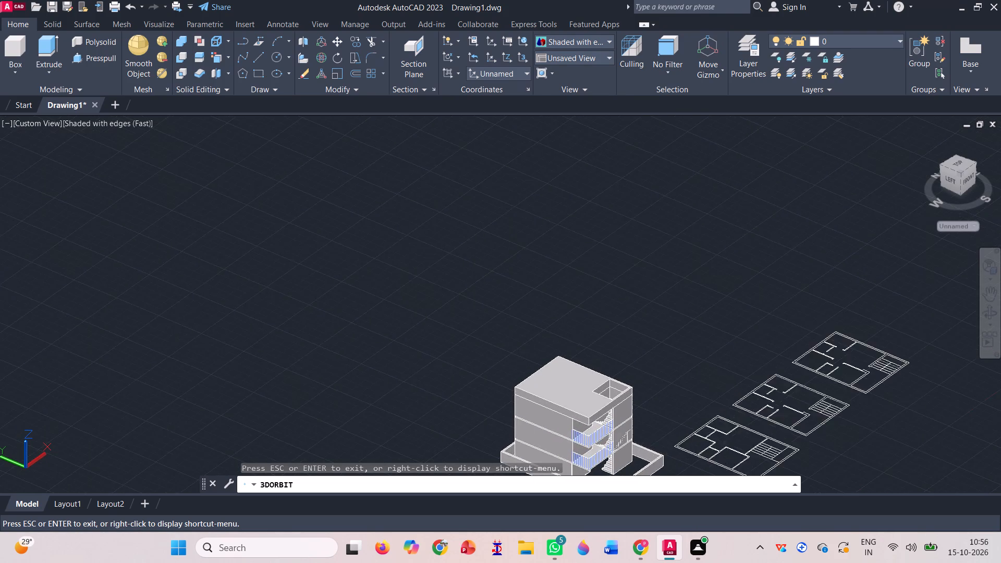
scroll(582, 411, "up", 7)
scroll(660, 414, "up", 4)
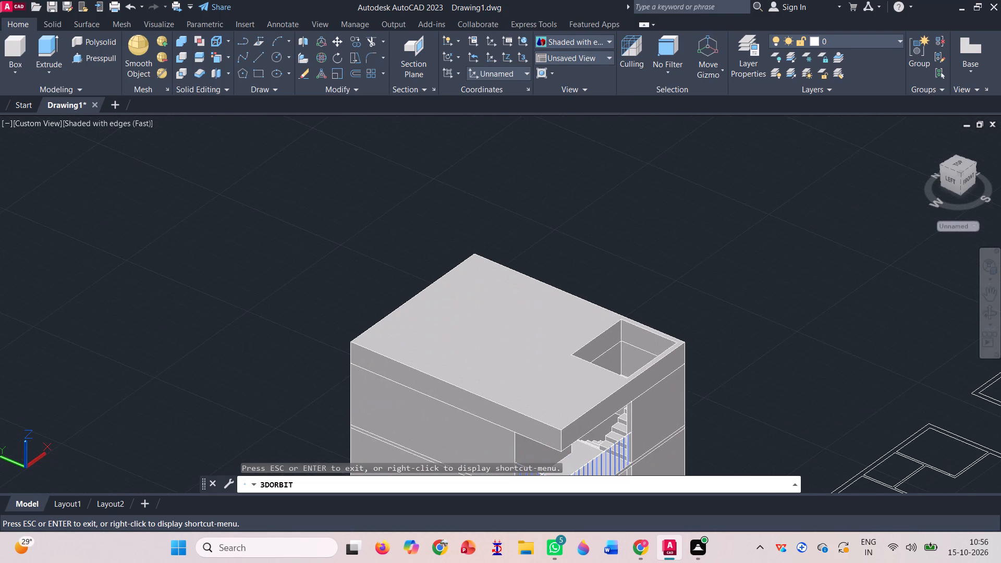
scroll(625, 372, "up", 3)
scroll(535, 336, "down", 1)
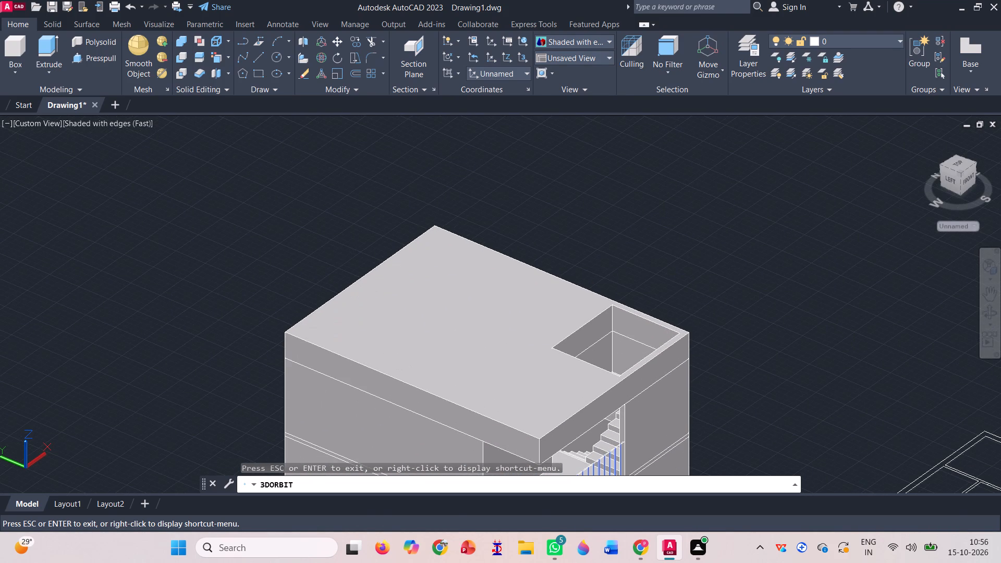
key("Escape")
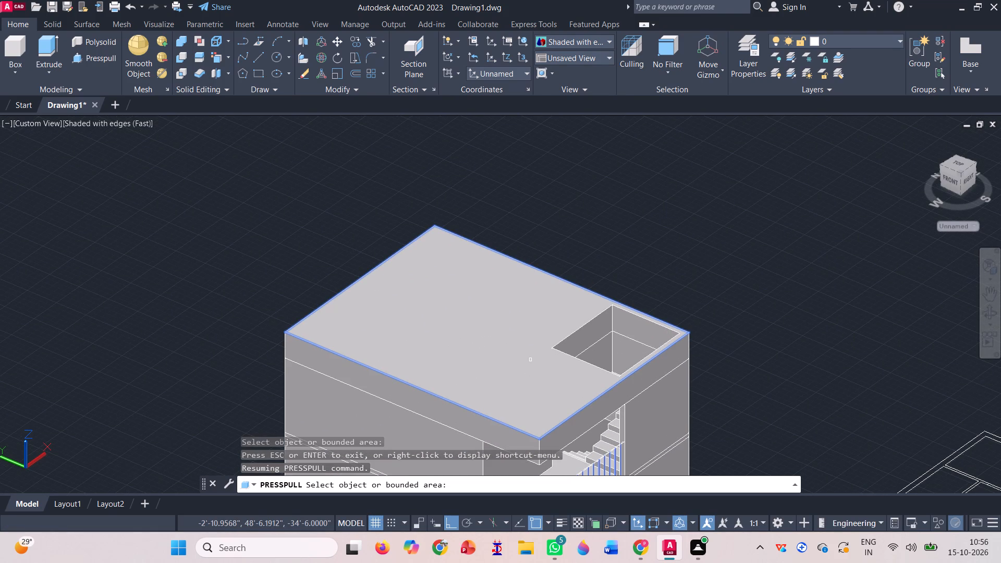
Draw a rectangle around the roof's outer edge, from one top corner to the diagonally opposite corner.
left_click(257, 68)
scroll(288, 328, "up", 2)
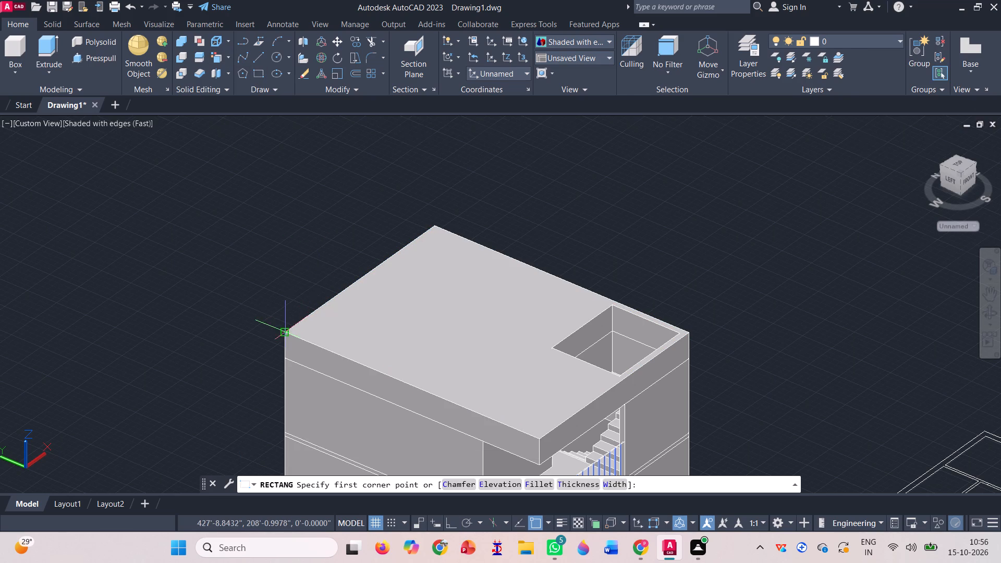
scroll(288, 328, "up", 1)
left_click(288, 329)
scroll(185, 296, "down", 3)
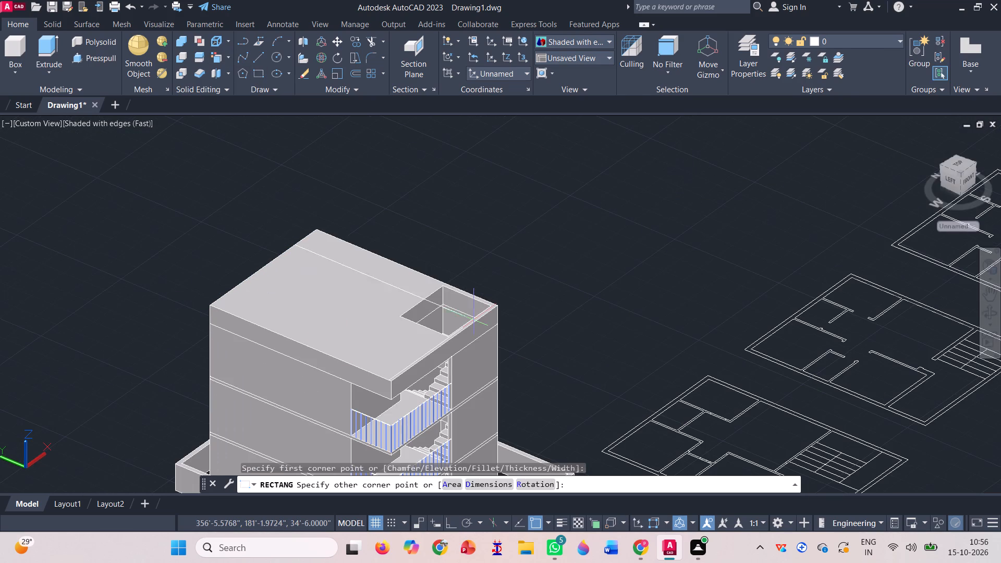
scroll(520, 297, "up", 3)
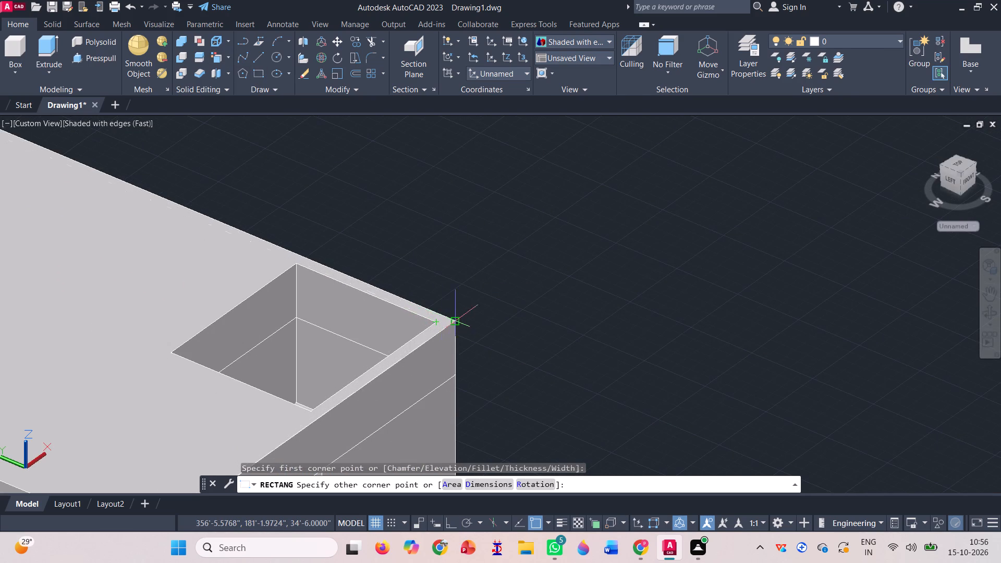
left_click(458, 318)
Offset the roof-edge rectangle inward by 0'6".
scroll(554, 302, "down", 3)
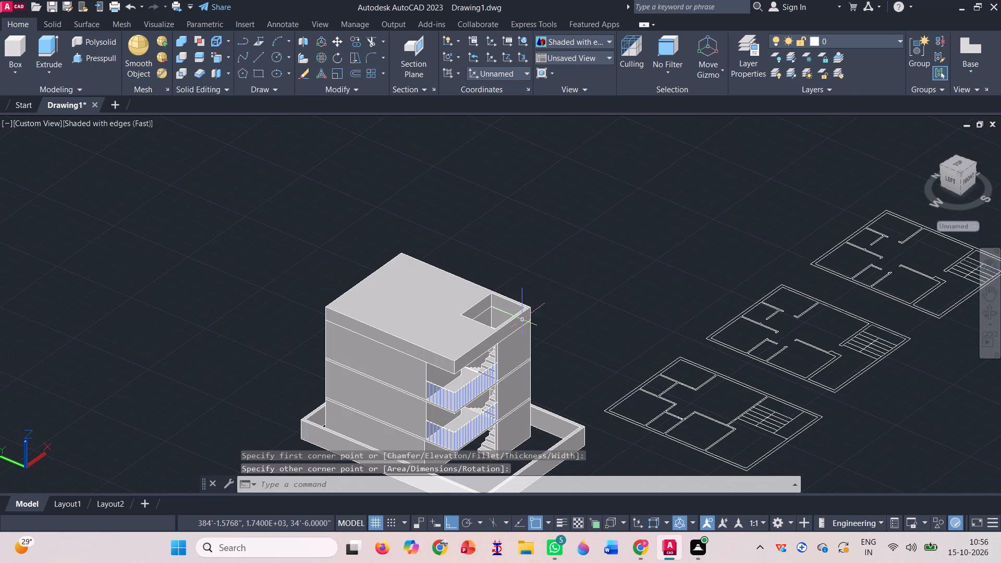
left_click(355, 72)
scroll(419, 365, "up", 3)
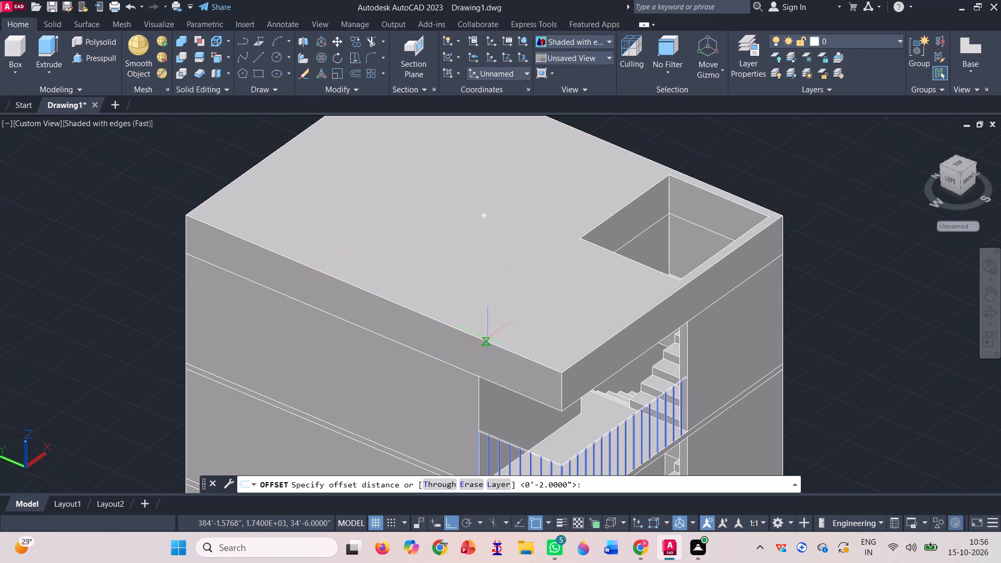
type("0'6\"")
key("Return")
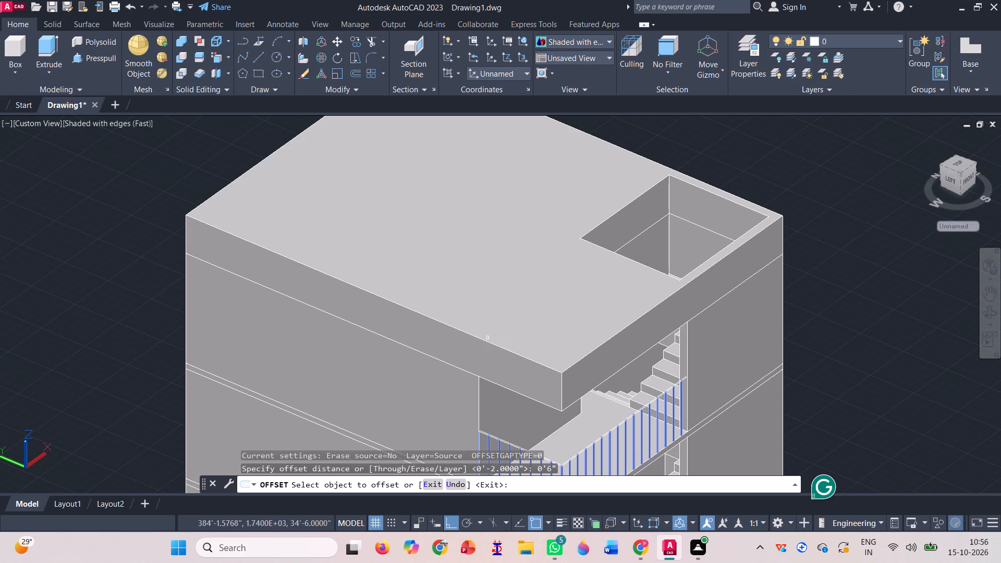
scroll(487, 337, "up", 3)
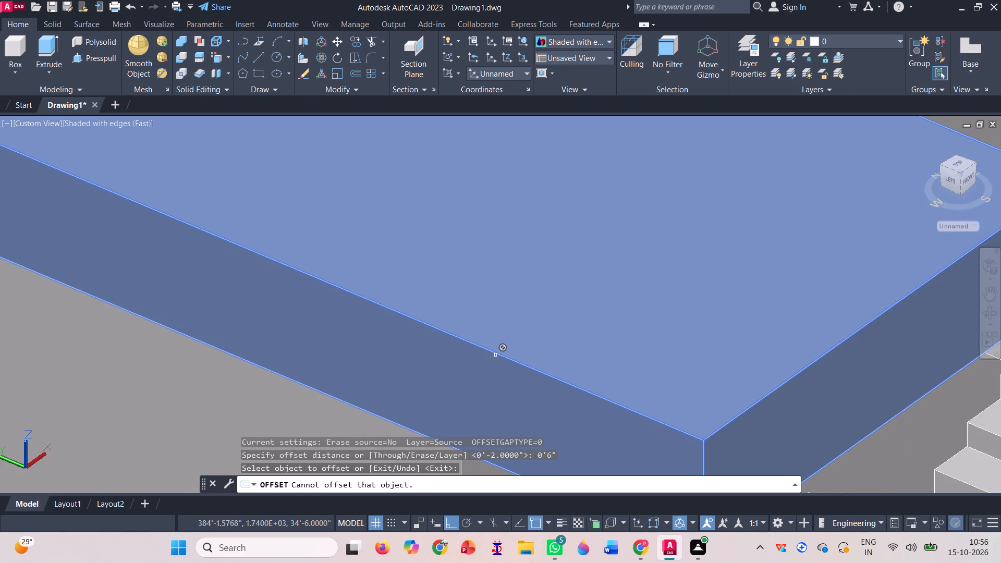
scroll(492, 352, "down", 3)
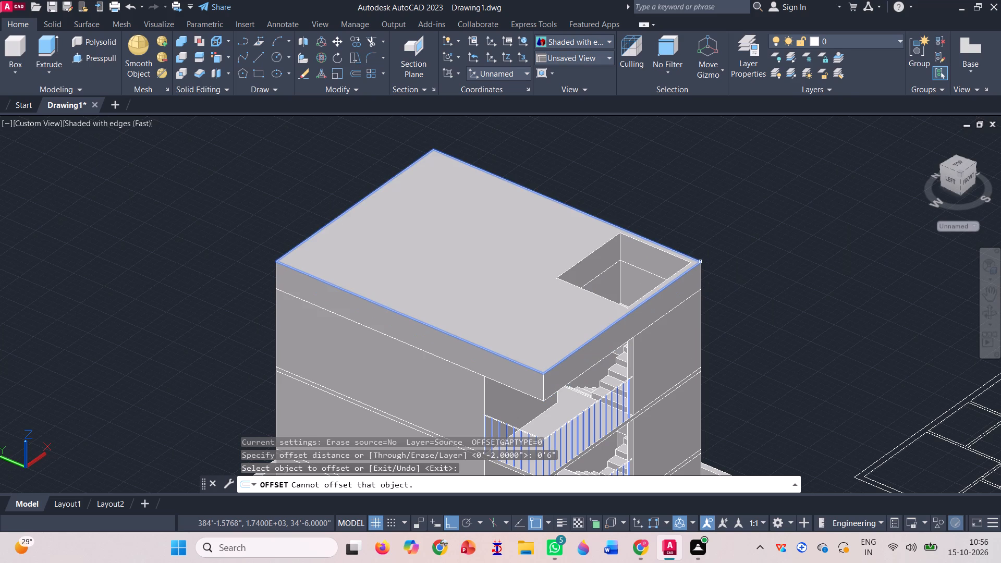
left_click(700, 261)
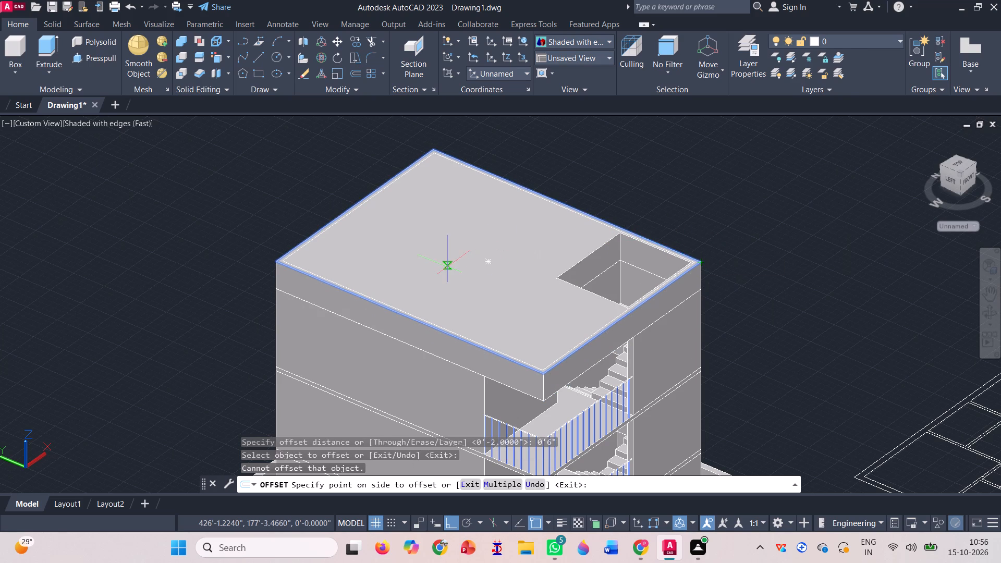
left_click(447, 266)
key("space")
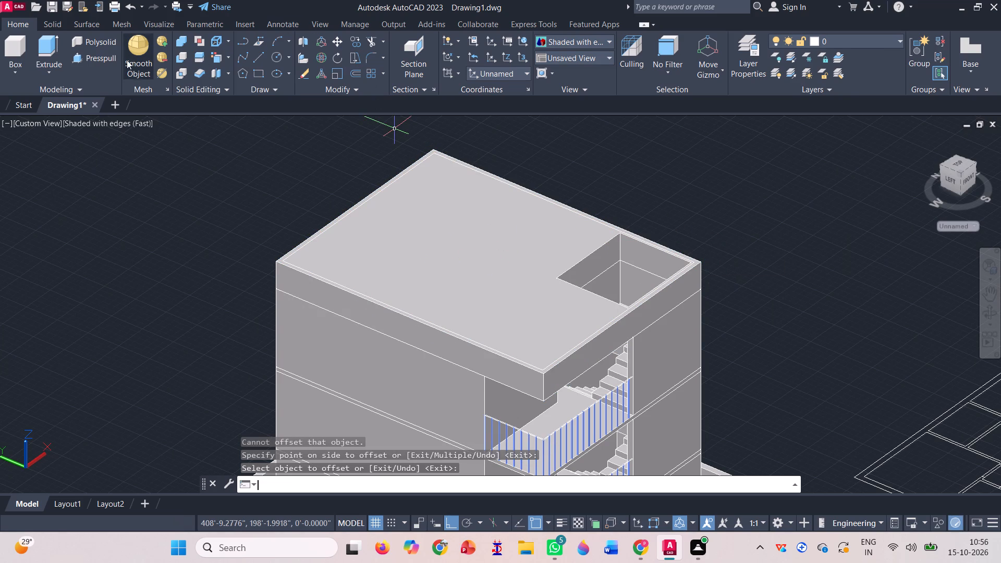
Presspull the roof area inside the offset rectangle by -3' to form a parapet around the roof.
left_click(107, 57)
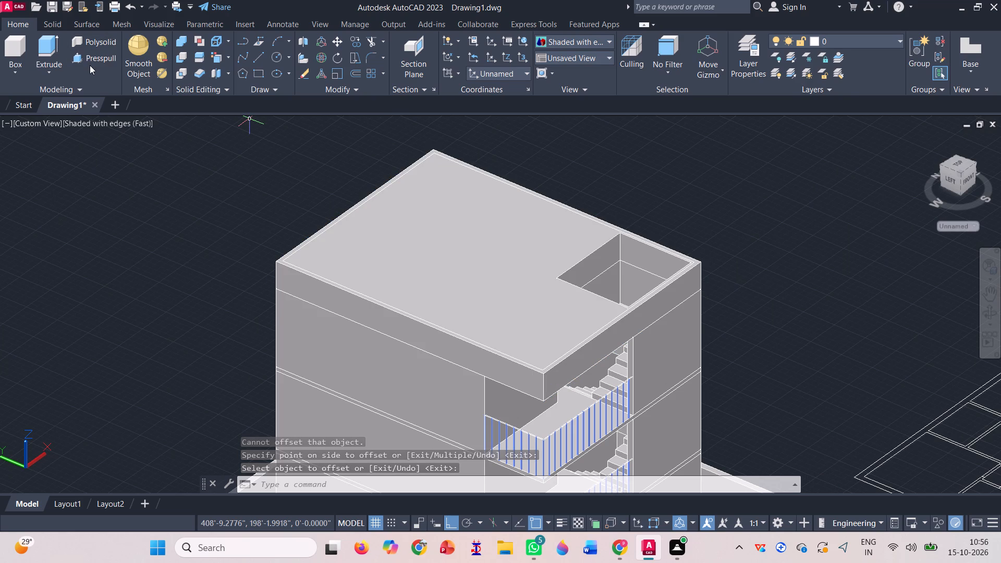
left_click(90, 62)
left_click(434, 263)
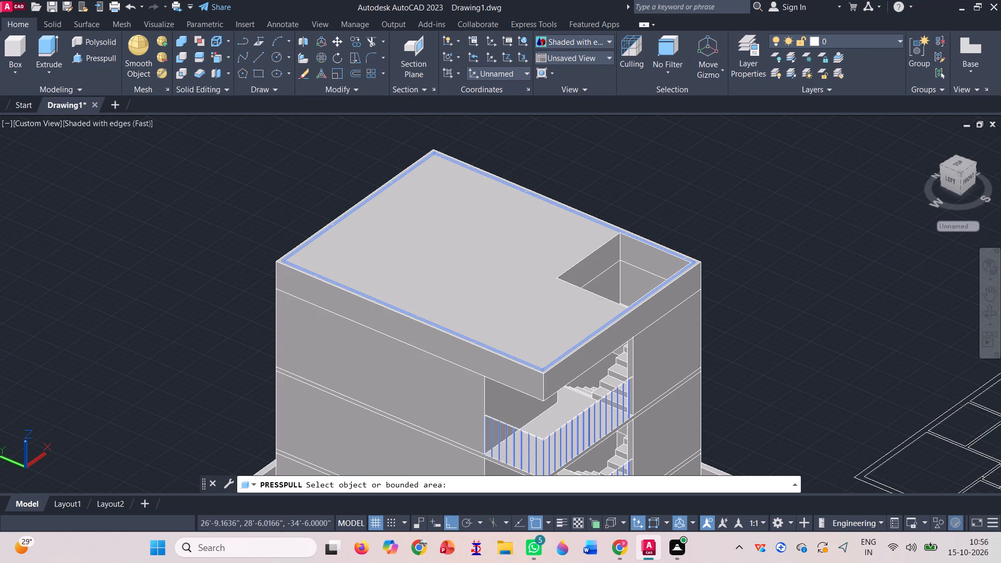
scroll(421, 195, "down", 2)
type("-3'")
key("Return")
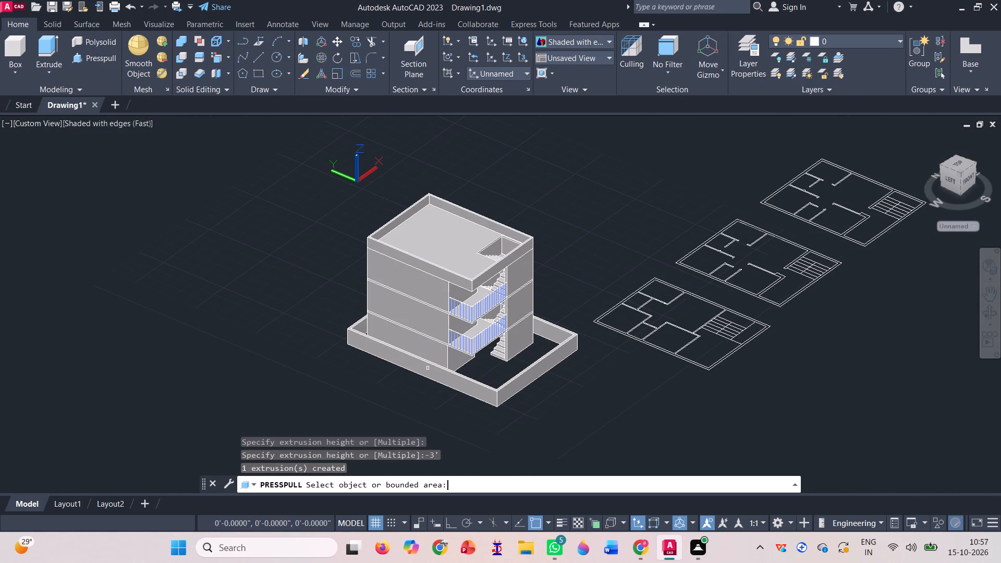
key("Escape")
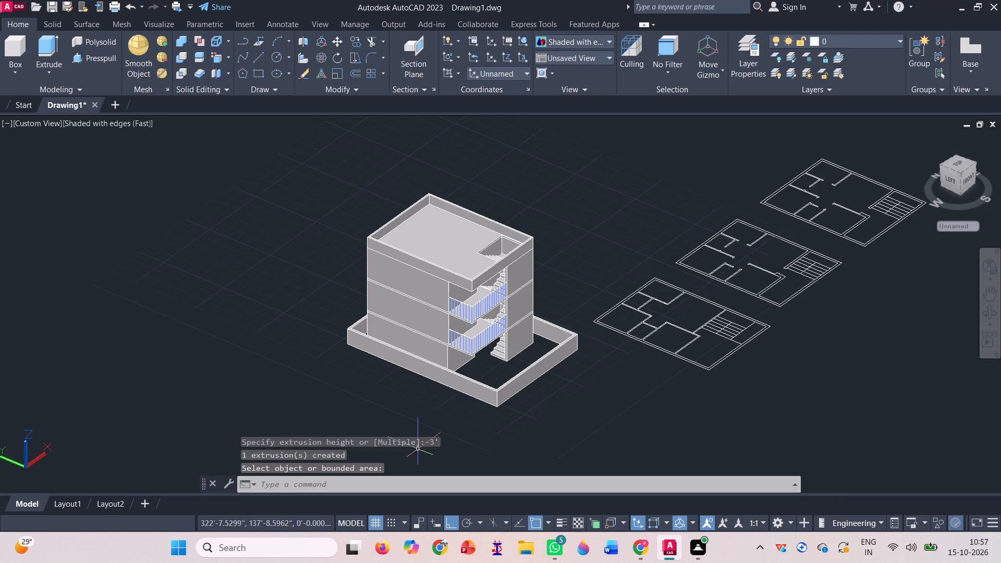
Examine the roof parapet and stairwell opening from another angle.
left_click(995, 312)
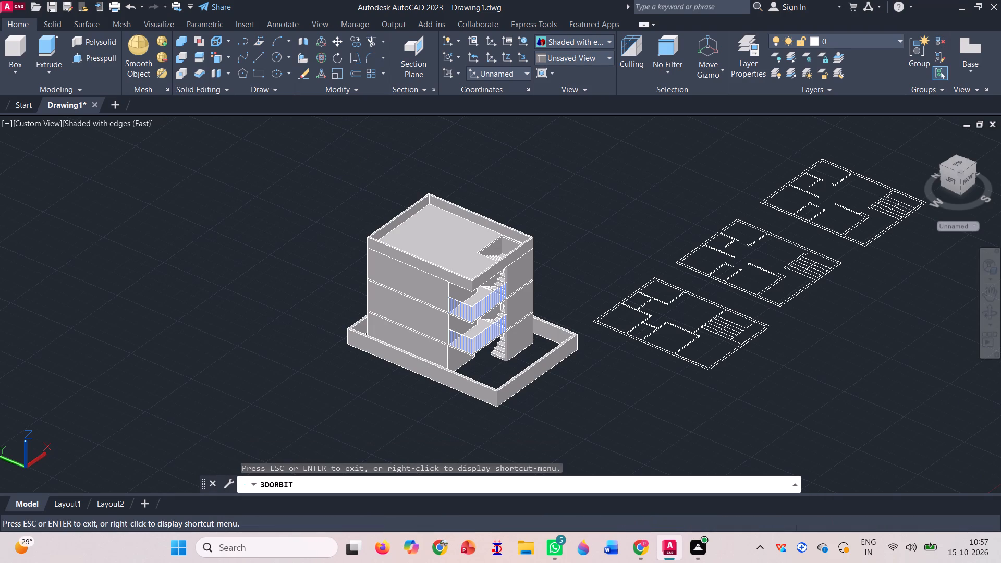
left_click_drag(635, 378, 626, 380)
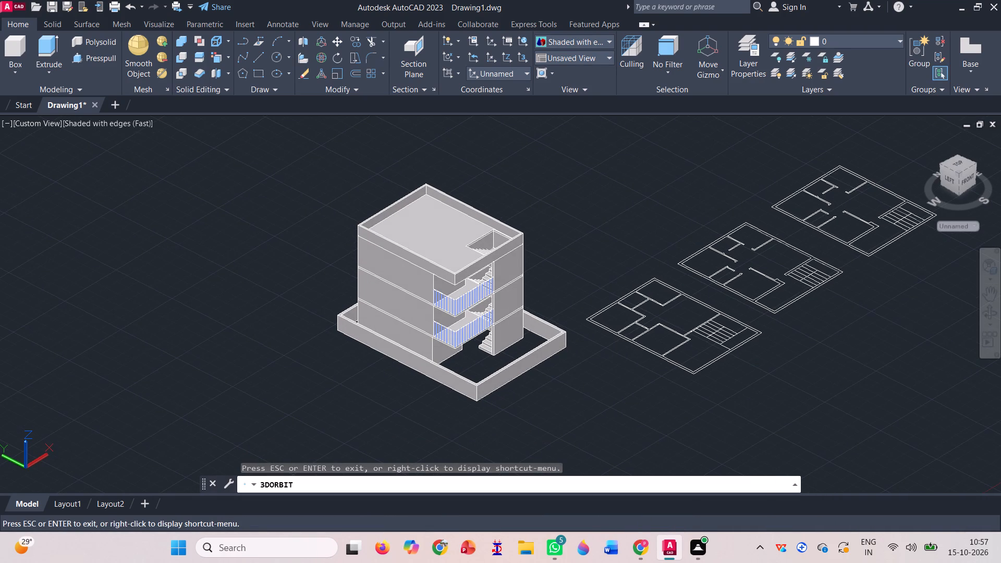
scroll(451, 154, "up", 6)
scroll(512, 190, "down", 1)
left_click_drag(646, 262, 625, 264)
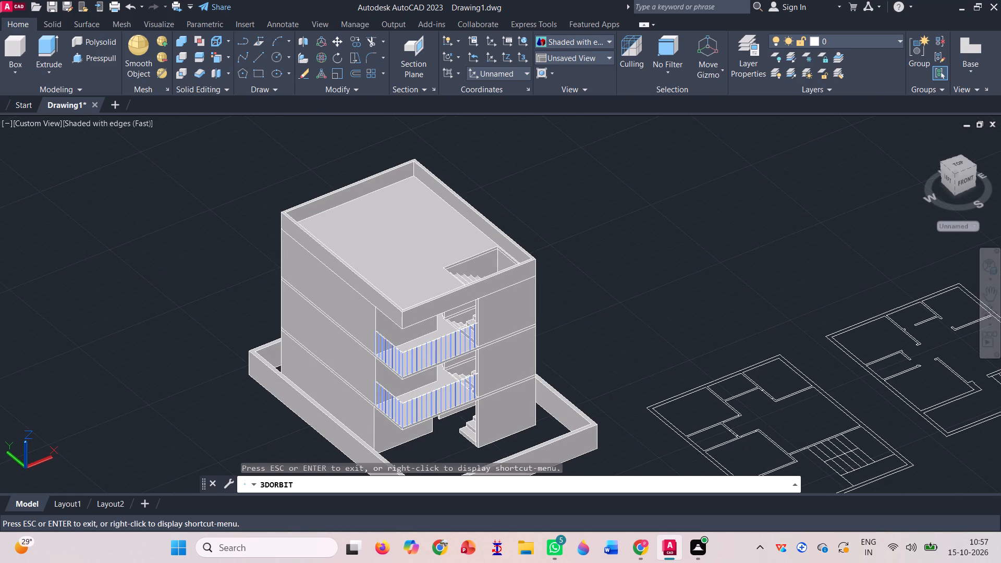
scroll(354, 150, "up", 5)
key("Escape")
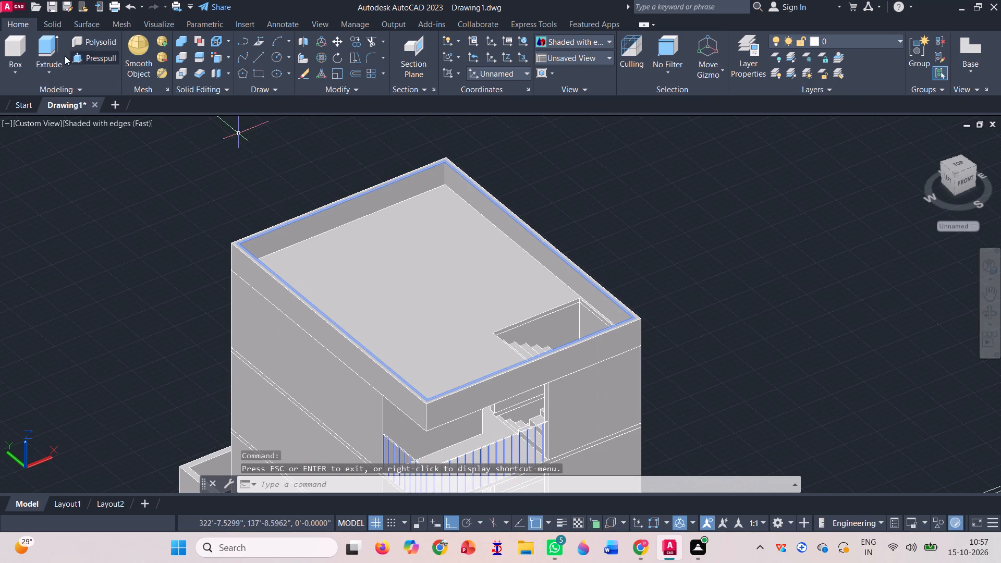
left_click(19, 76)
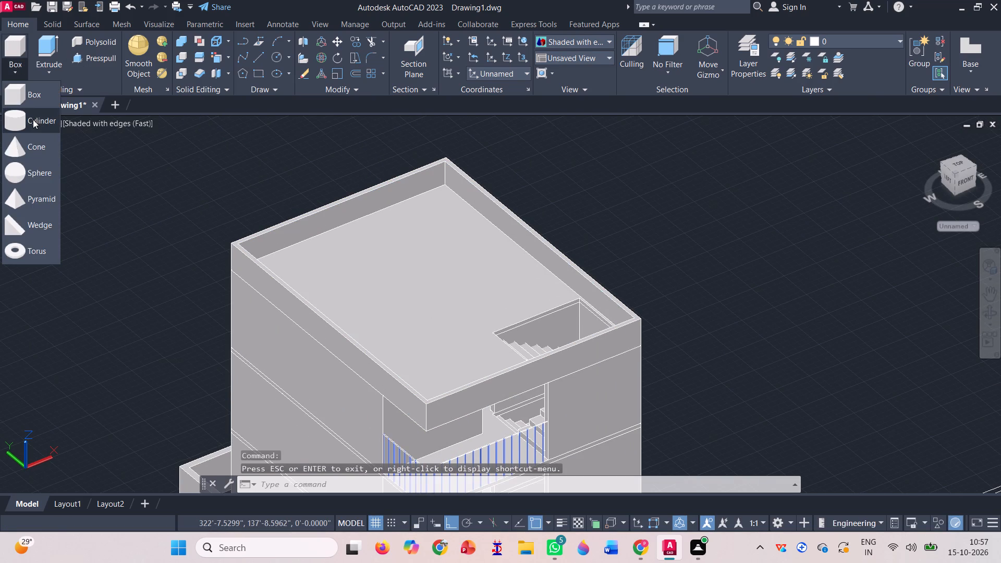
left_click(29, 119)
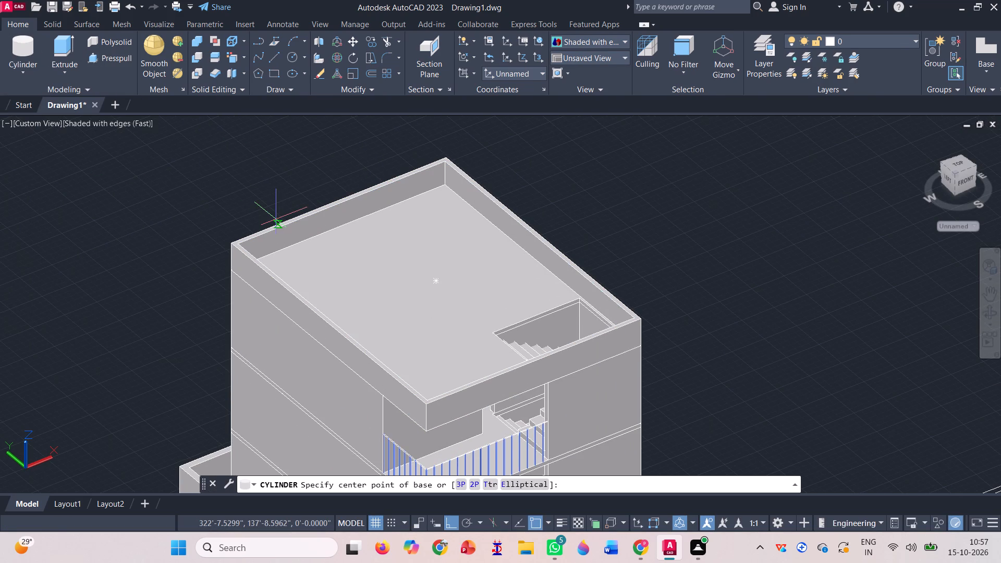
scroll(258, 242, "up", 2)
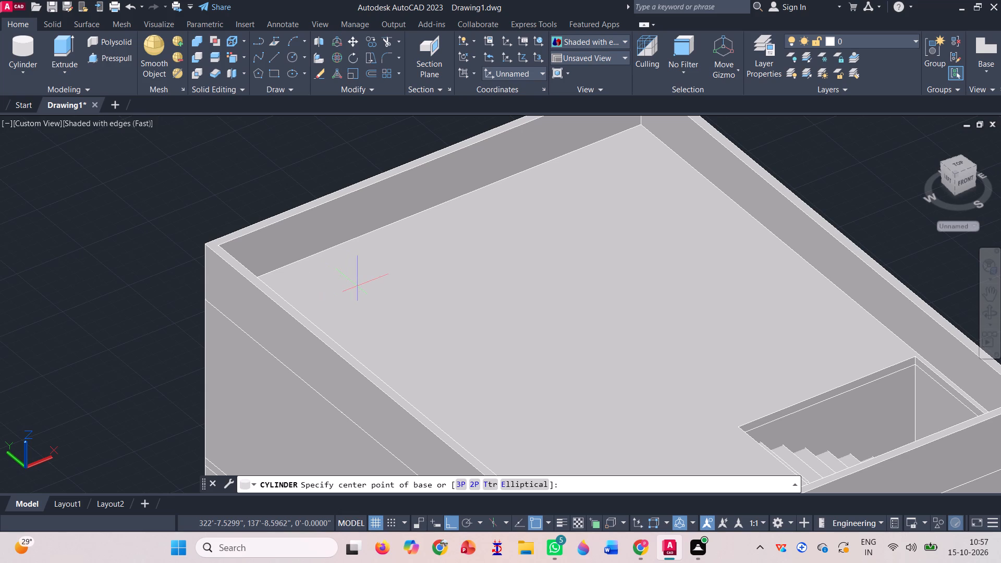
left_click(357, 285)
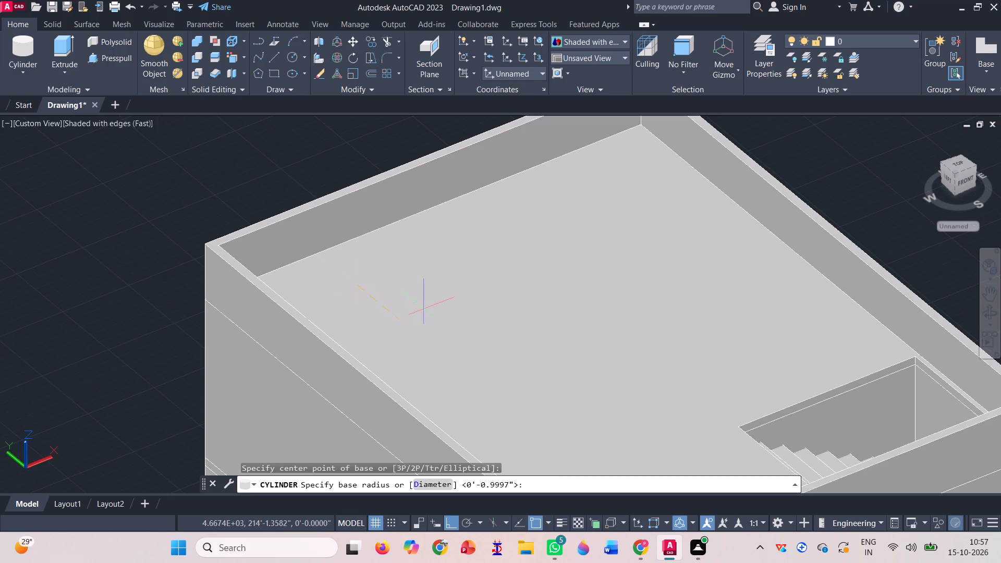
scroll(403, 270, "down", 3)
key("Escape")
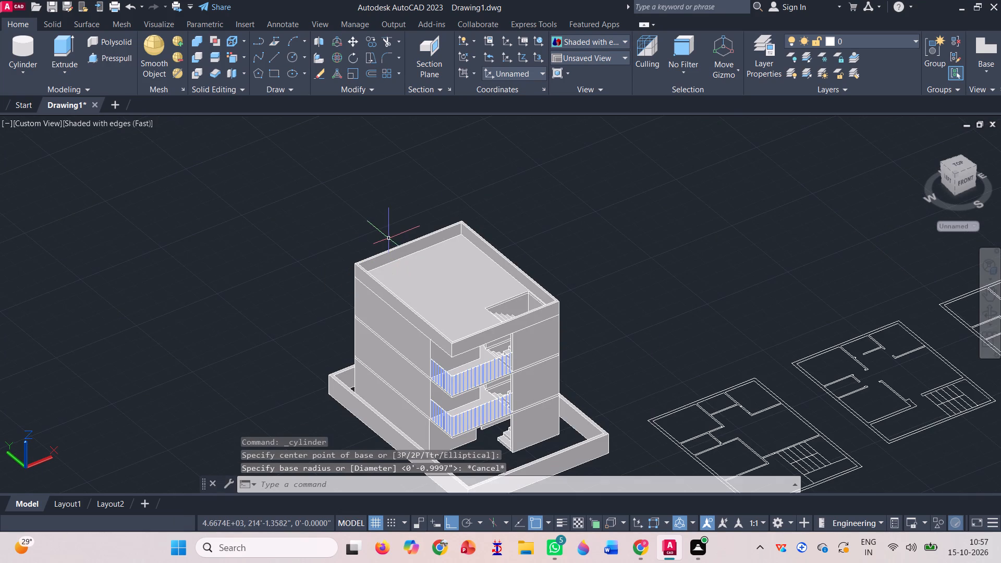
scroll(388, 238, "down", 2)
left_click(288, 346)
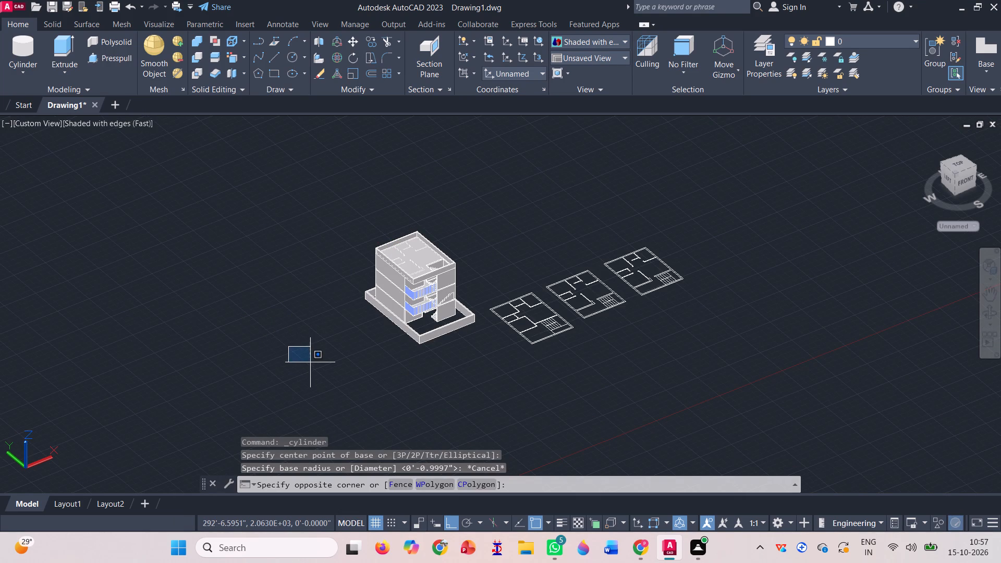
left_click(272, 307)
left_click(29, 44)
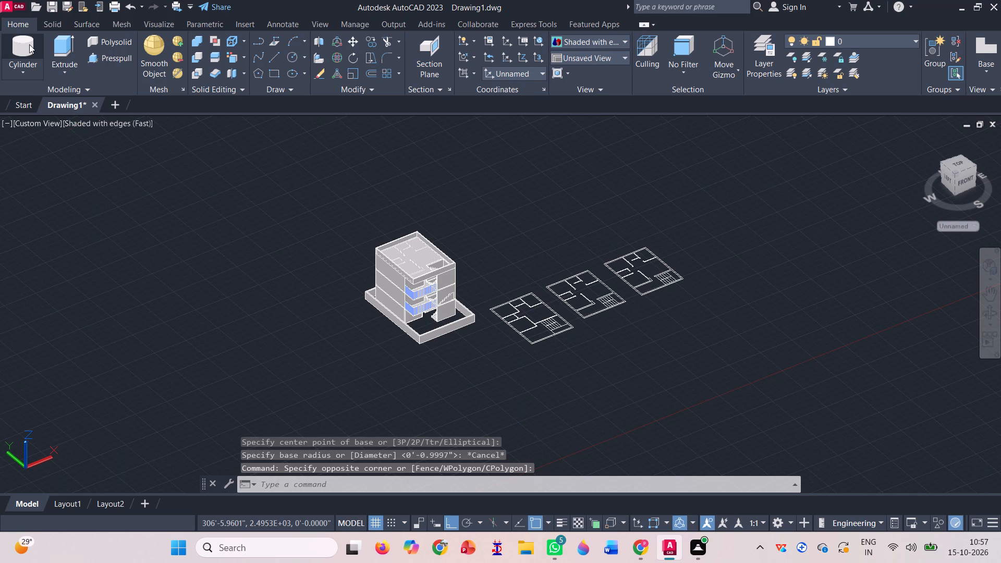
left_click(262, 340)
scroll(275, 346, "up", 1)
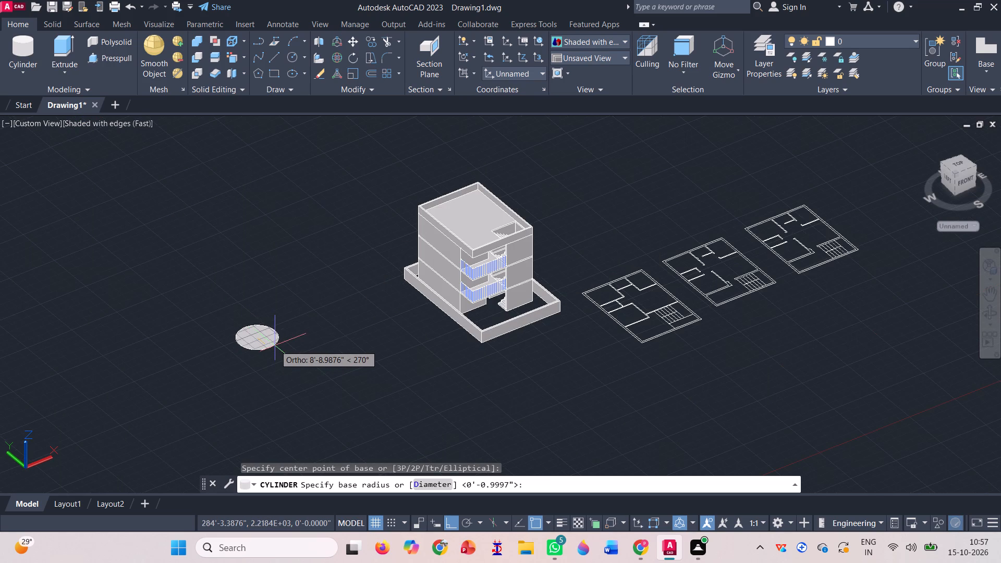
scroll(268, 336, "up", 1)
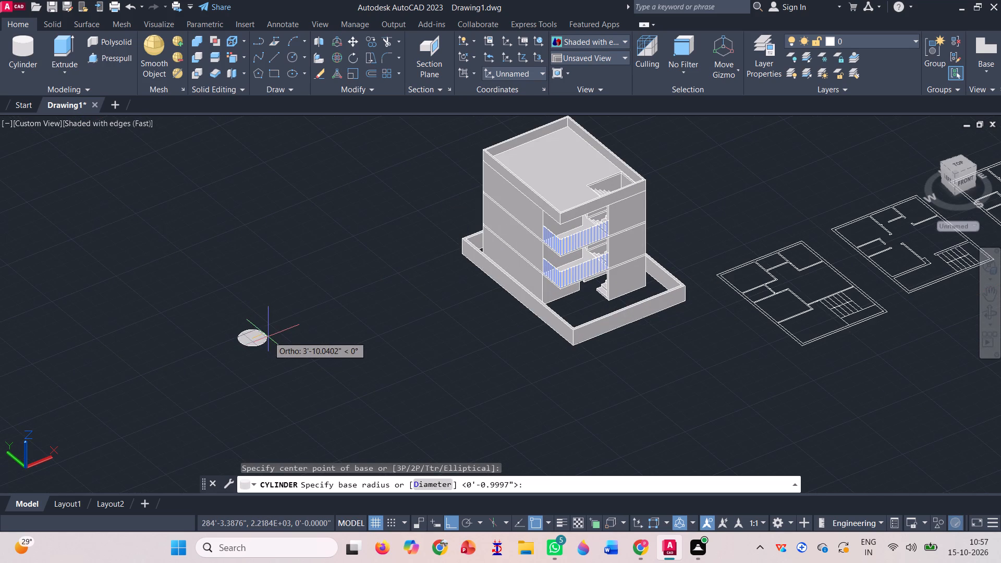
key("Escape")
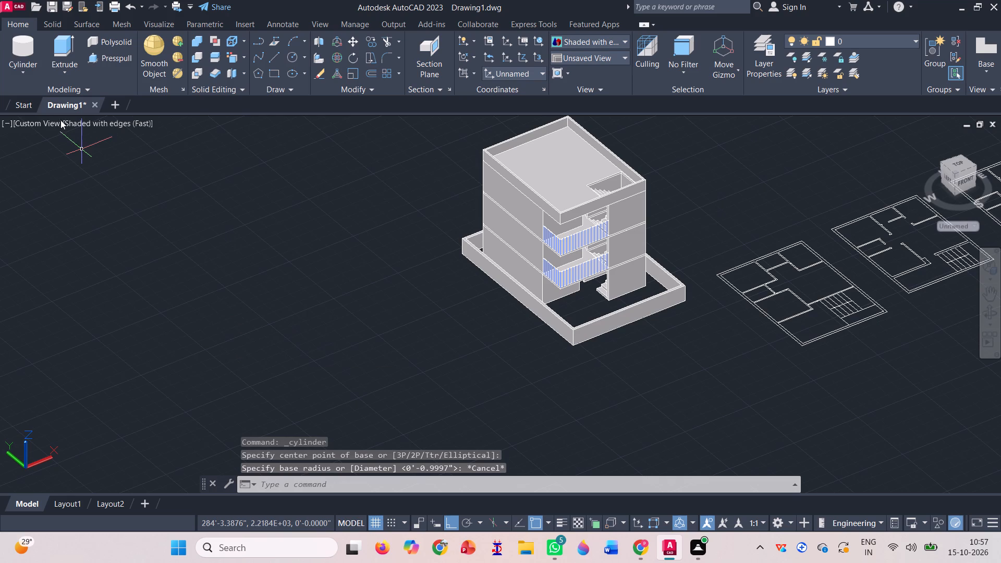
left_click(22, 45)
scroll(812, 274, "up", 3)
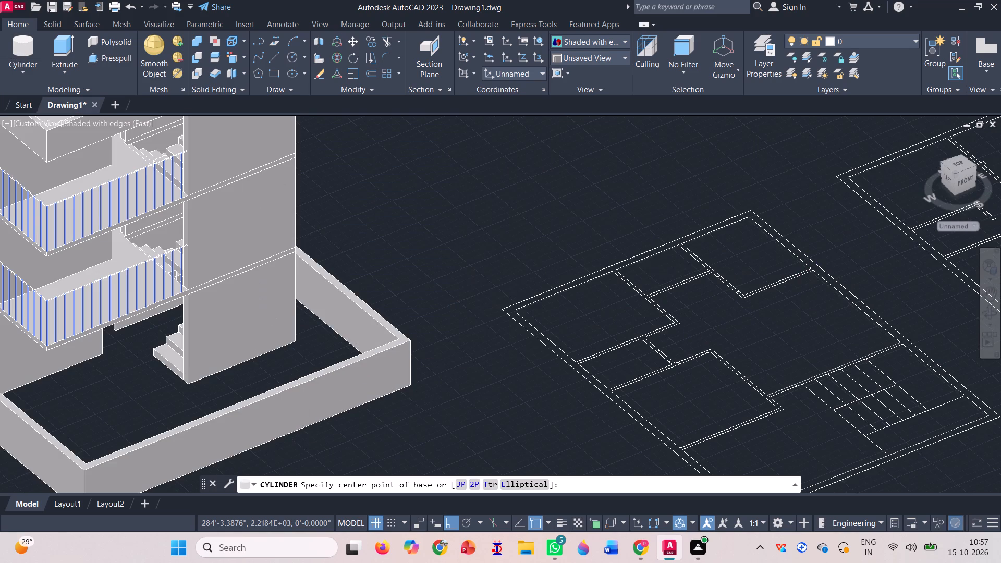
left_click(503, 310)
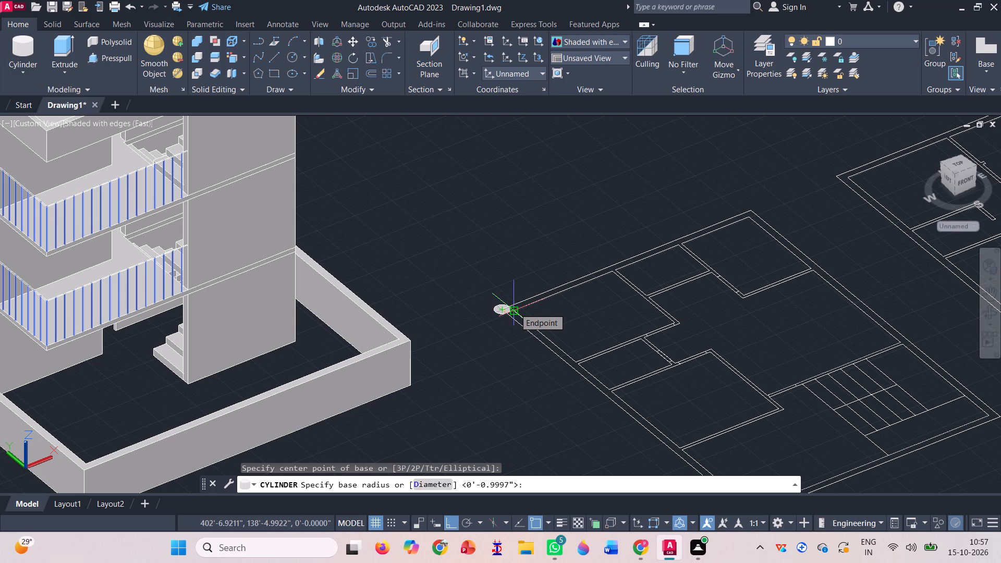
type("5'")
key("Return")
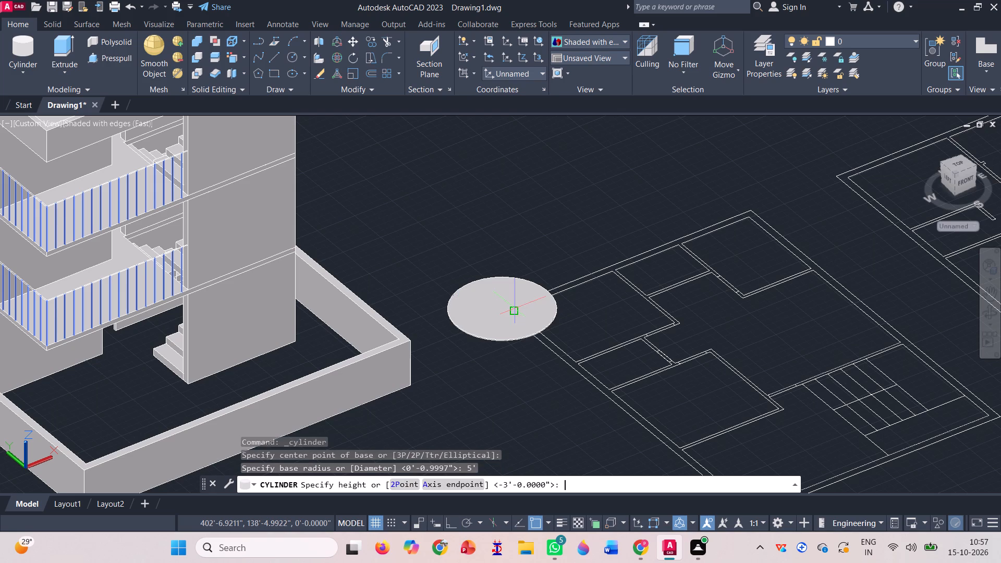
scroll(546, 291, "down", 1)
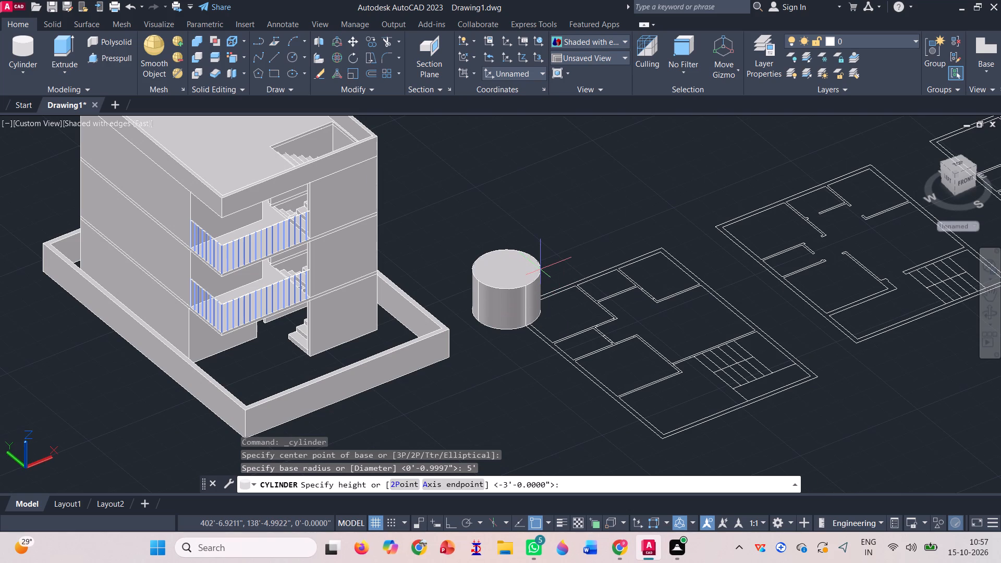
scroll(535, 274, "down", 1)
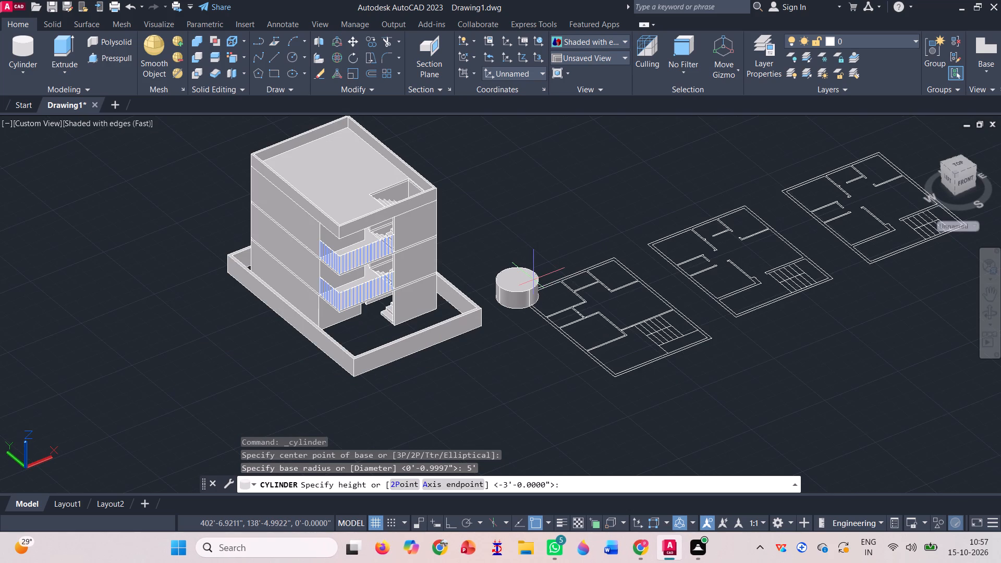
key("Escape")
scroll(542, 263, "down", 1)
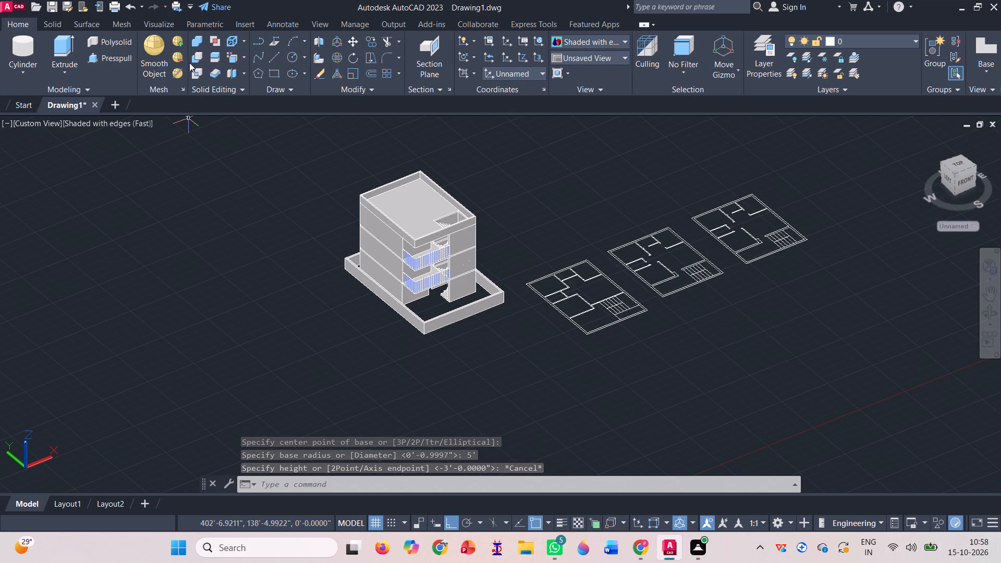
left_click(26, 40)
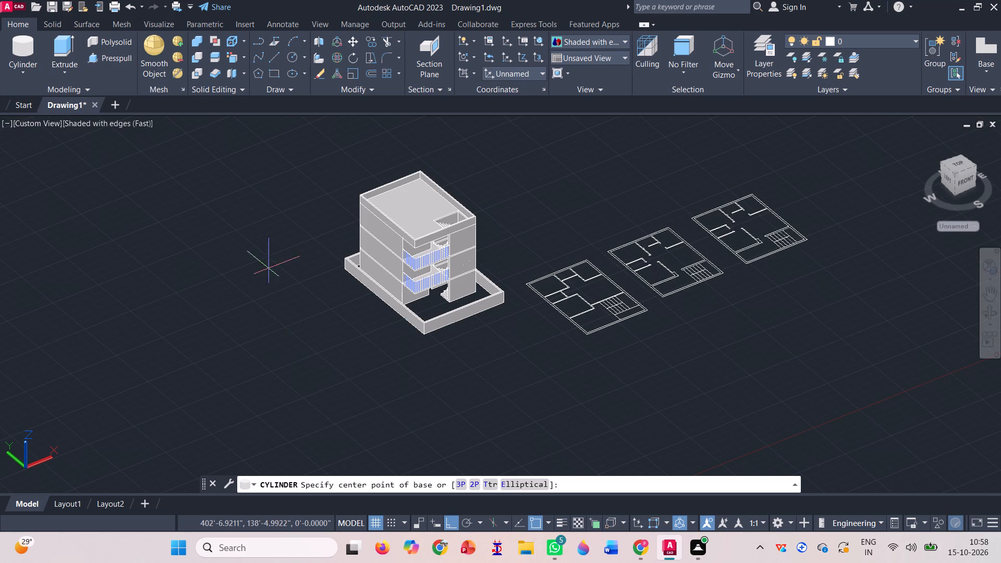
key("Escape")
Draw a freehand-sized circle on the open ground beside the house, on the side away from the floor plans.
left_click(292, 60)
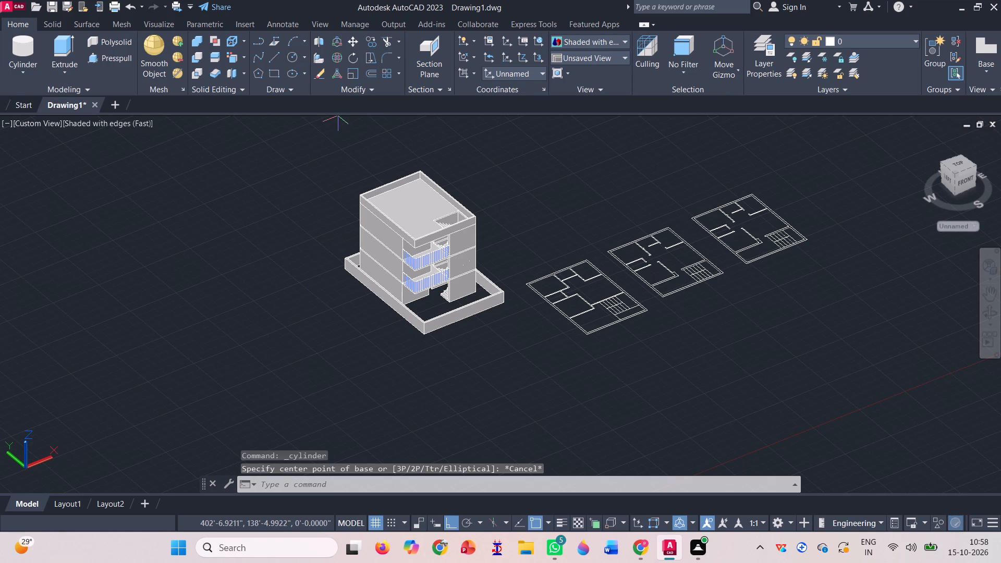
left_click(179, 293)
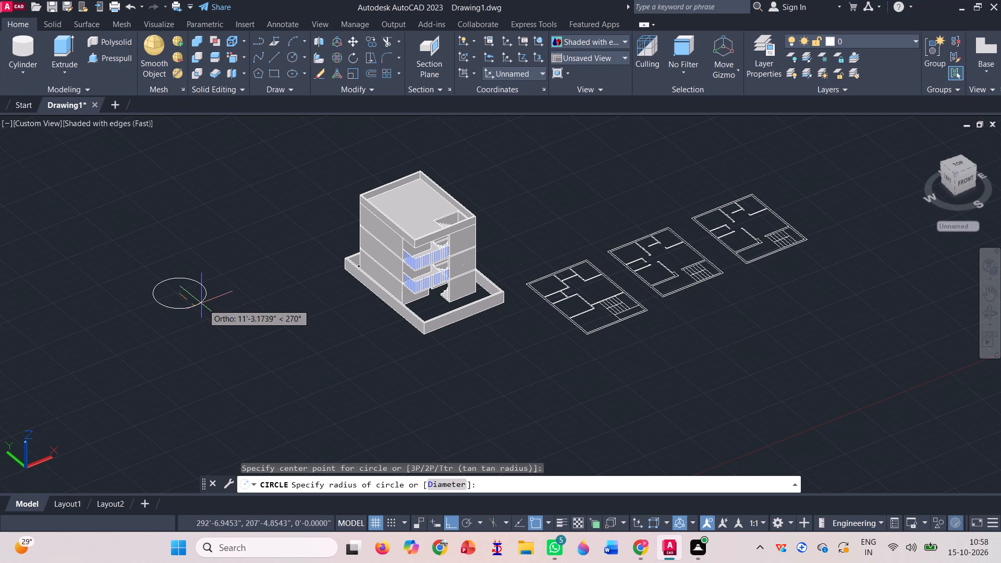
left_click(201, 302)
scroll(133, 255, "up", 2)
scroll(196, 300, "down", 2)
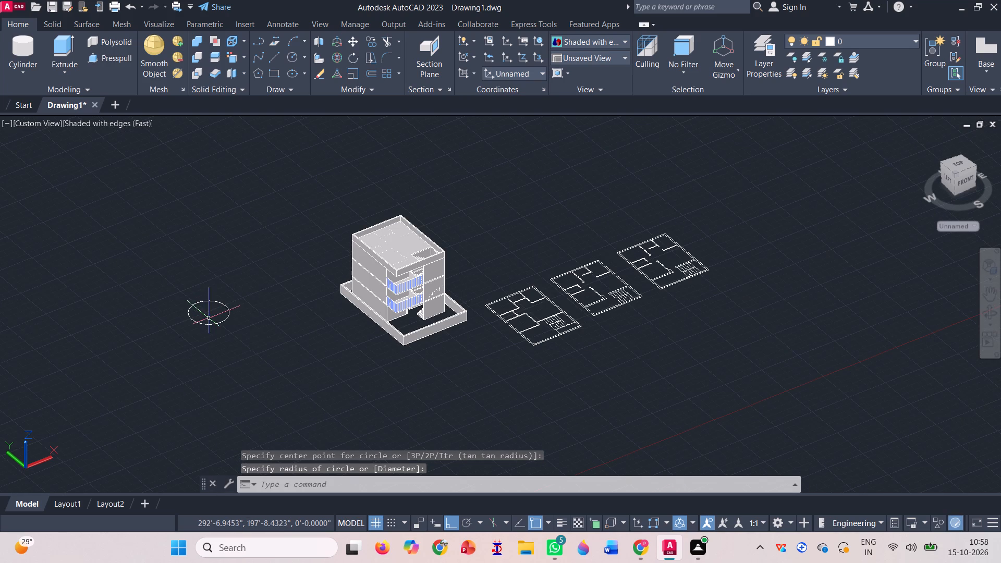
Copy the circle by displacement, picking the circle's centre as the displacement point.
left_click(223, 319)
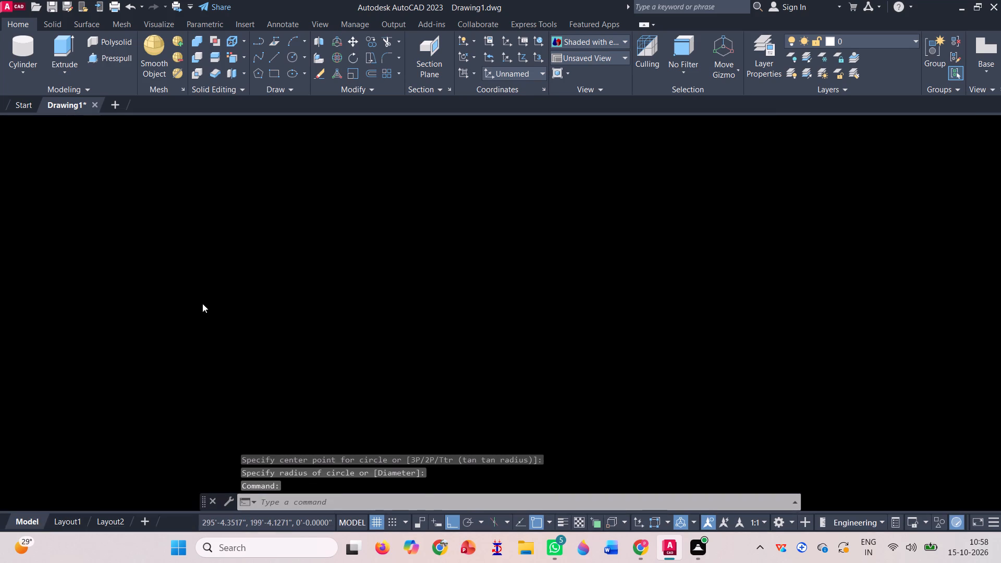
left_click(371, 42)
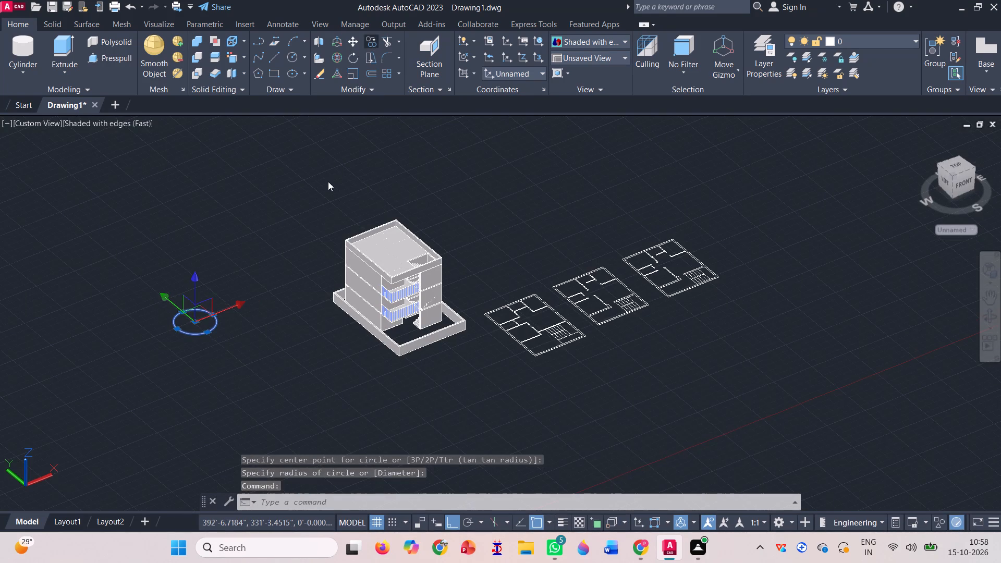
key("space")
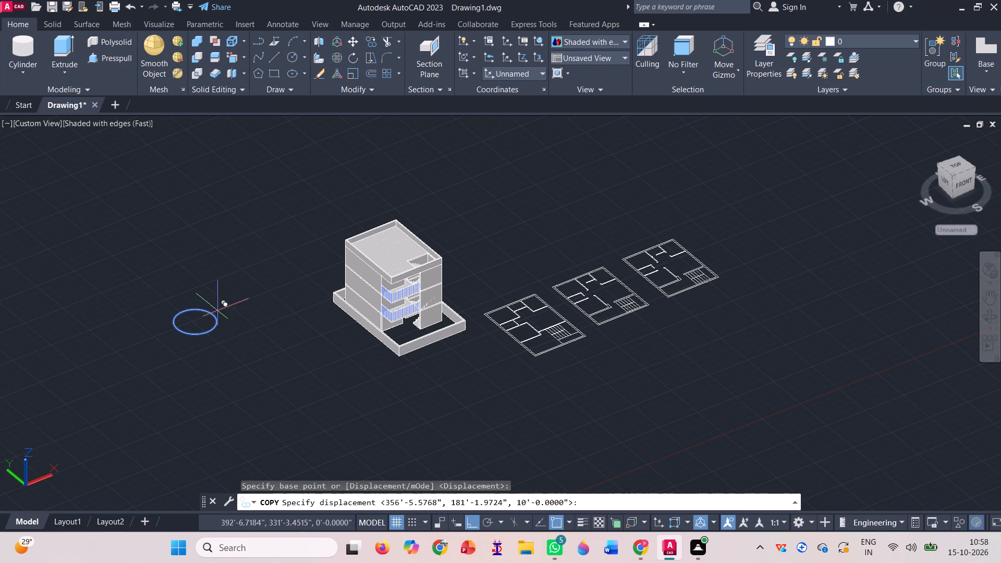
left_click(196, 324)
scroll(203, 331, "down", 2)
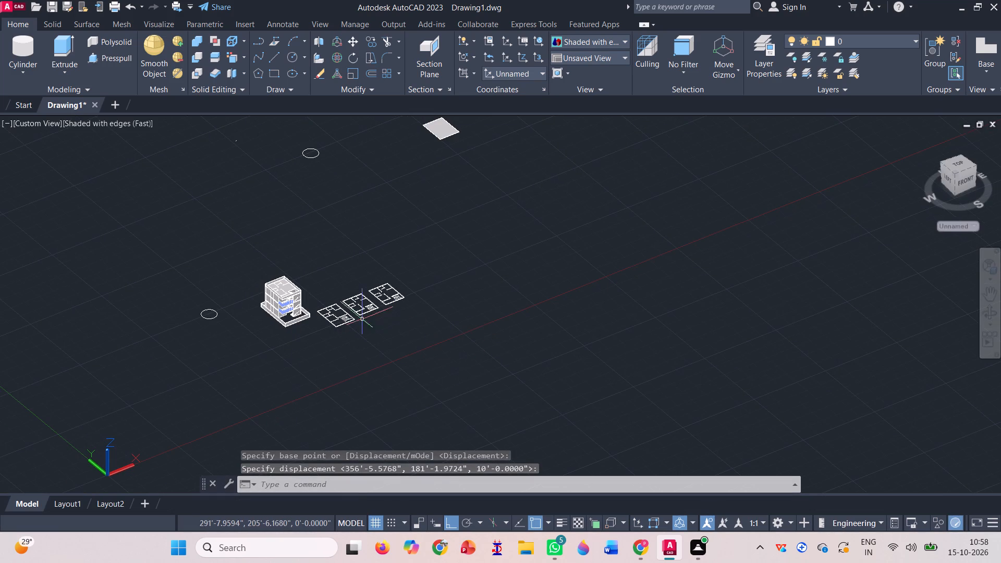
scroll(498, 333, "down", 1)
scroll(332, 312, "up", 2)
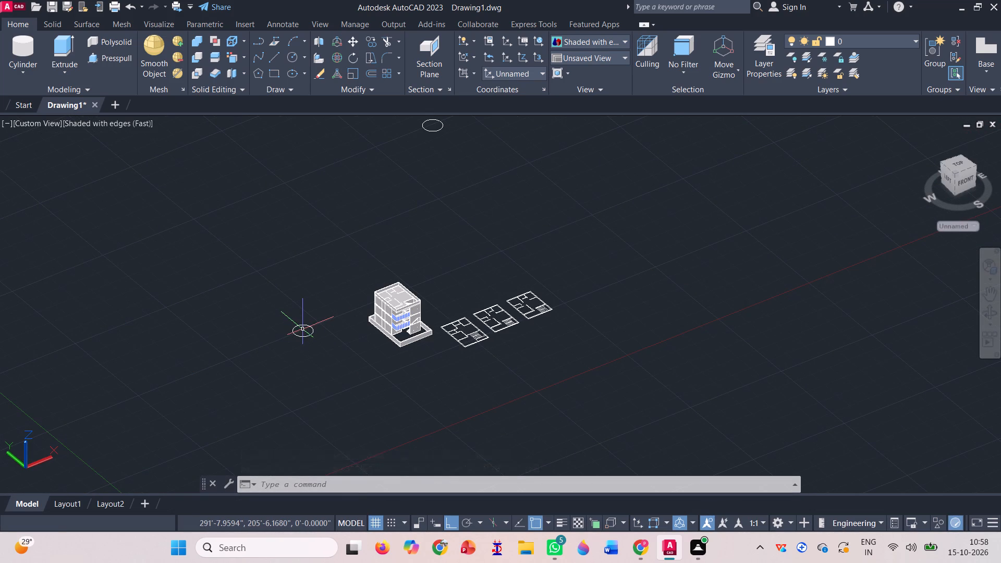
Move the copied circle with Ortho off onto the rooms of the floor plan nearest the house.
type("m")
key("space")
scroll(302, 328, "up", 3)
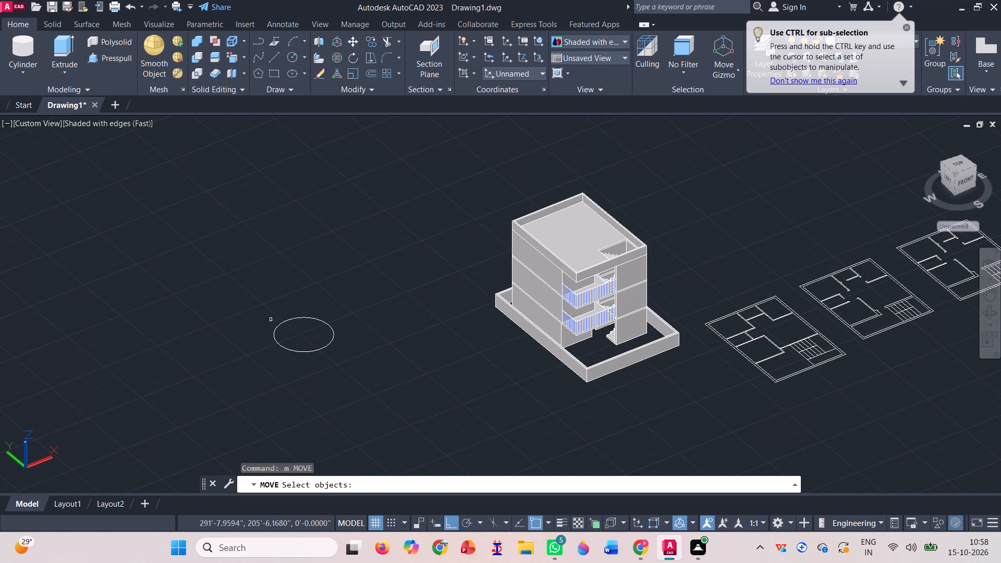
scroll(307, 367, "down", 2)
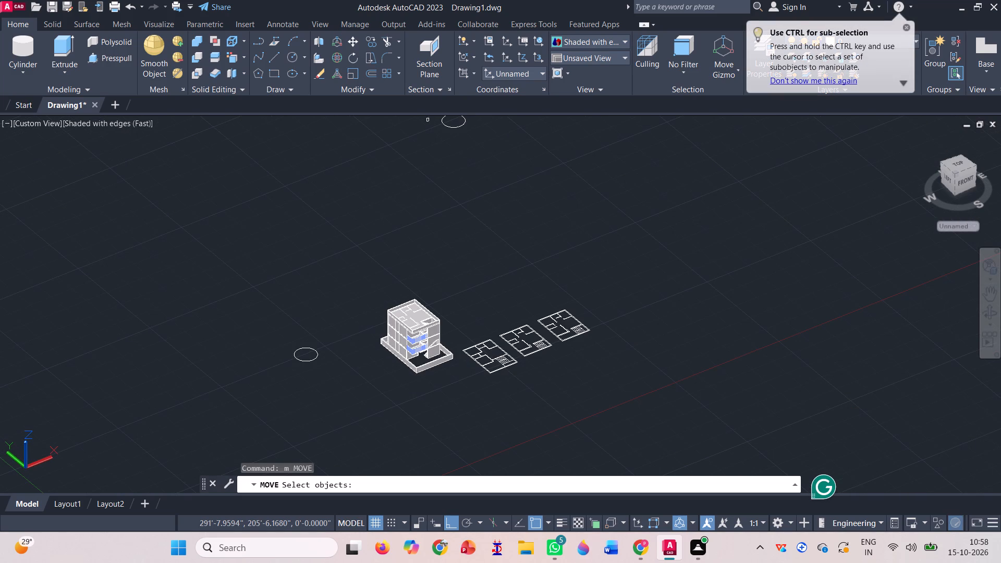
left_click(449, 127)
key("space")
left_click(449, 127)
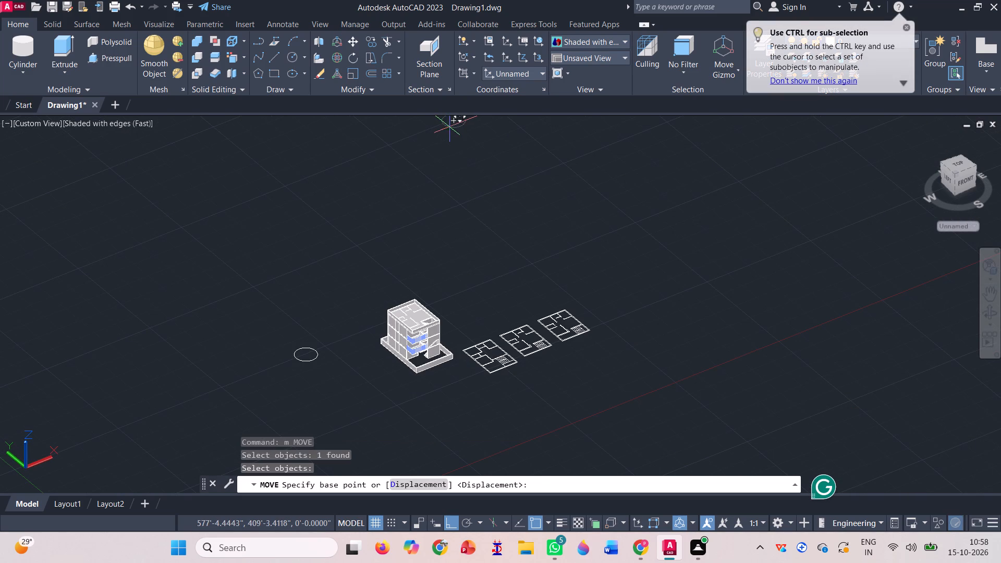
scroll(480, 355, "up", 3)
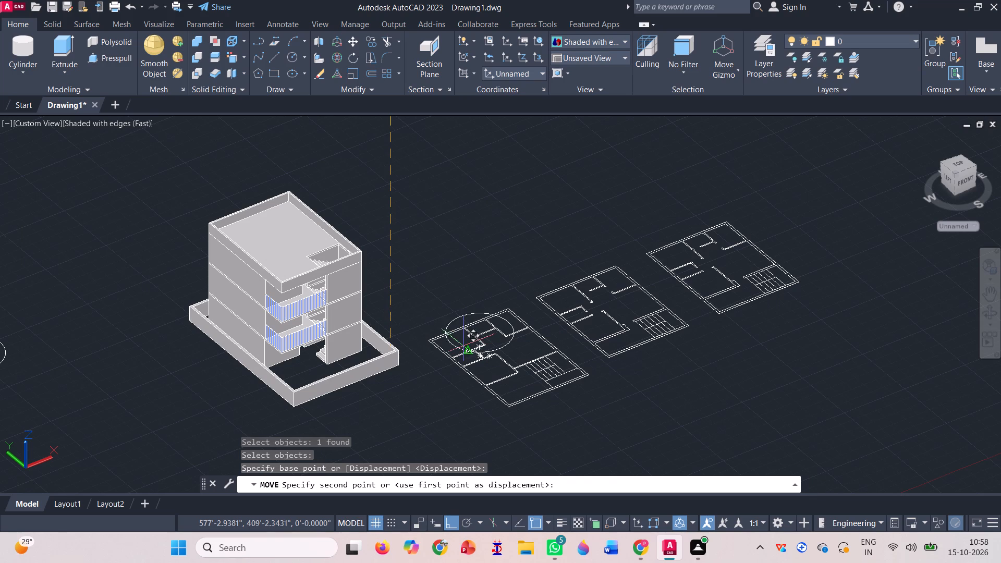
key("F8")
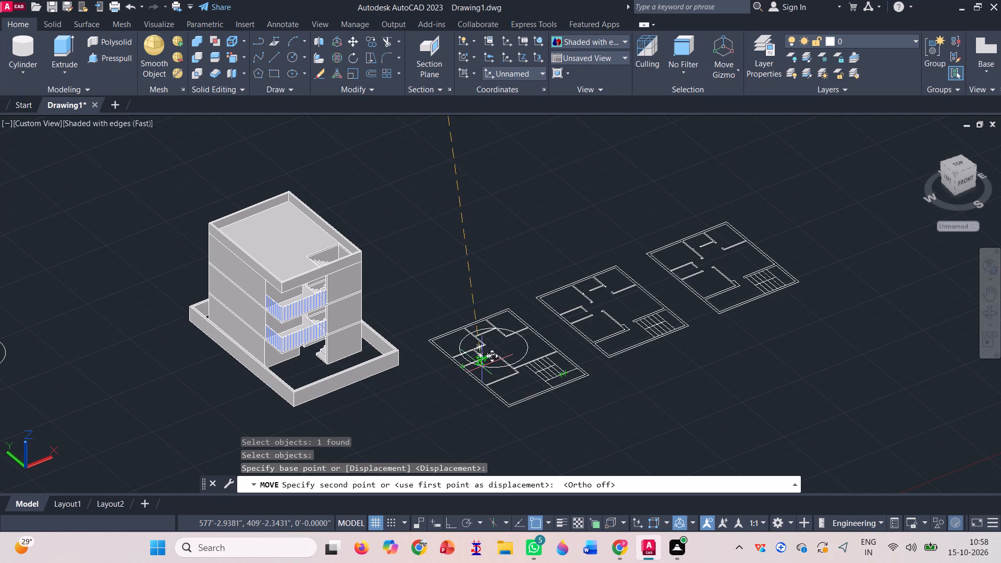
left_click(482, 366)
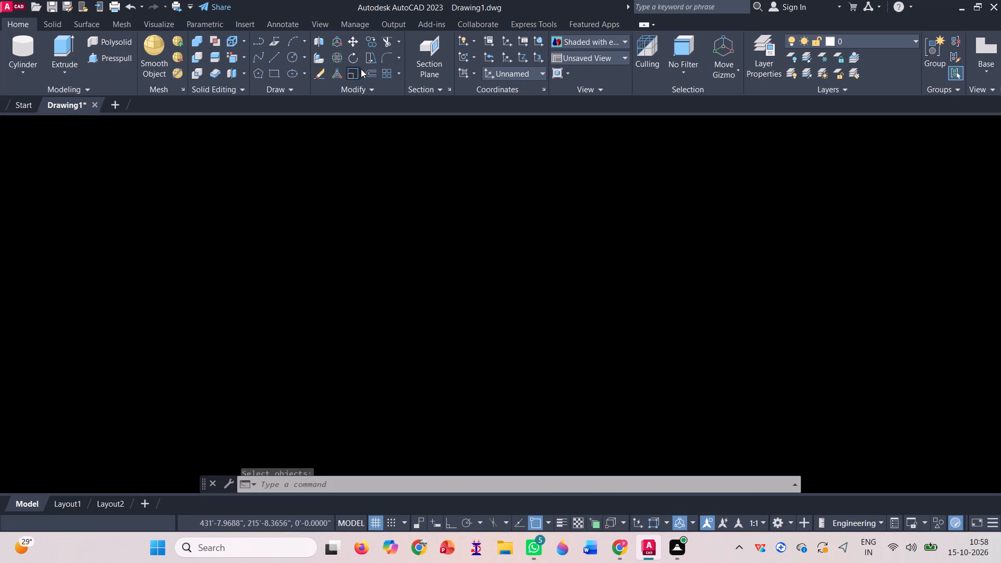
Scale down the circle on the nearest floor plan by eye, using a point on its outer edge as base.
left_click(349, 70)
scroll(529, 372, "up", 1)
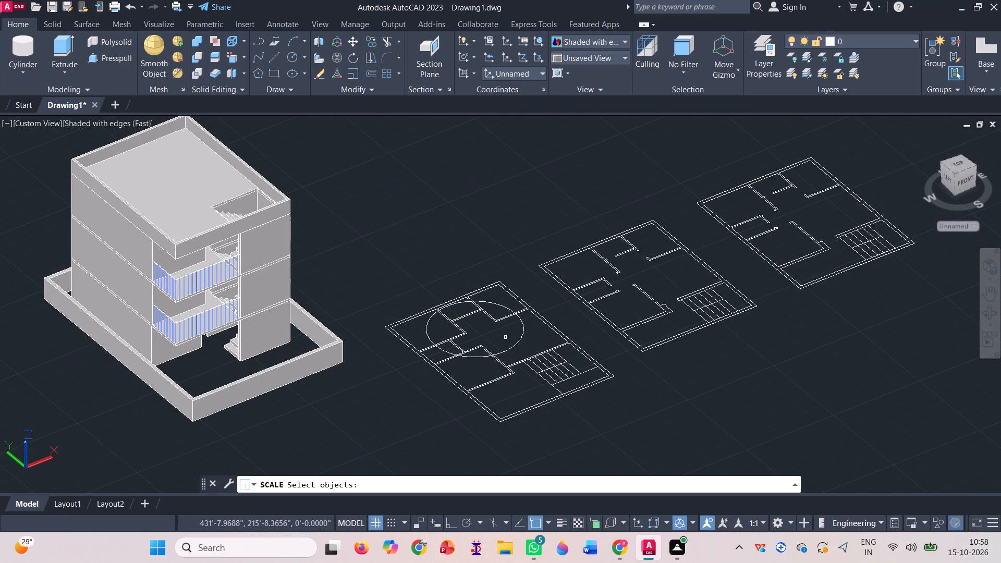
left_click(515, 345)
key("space")
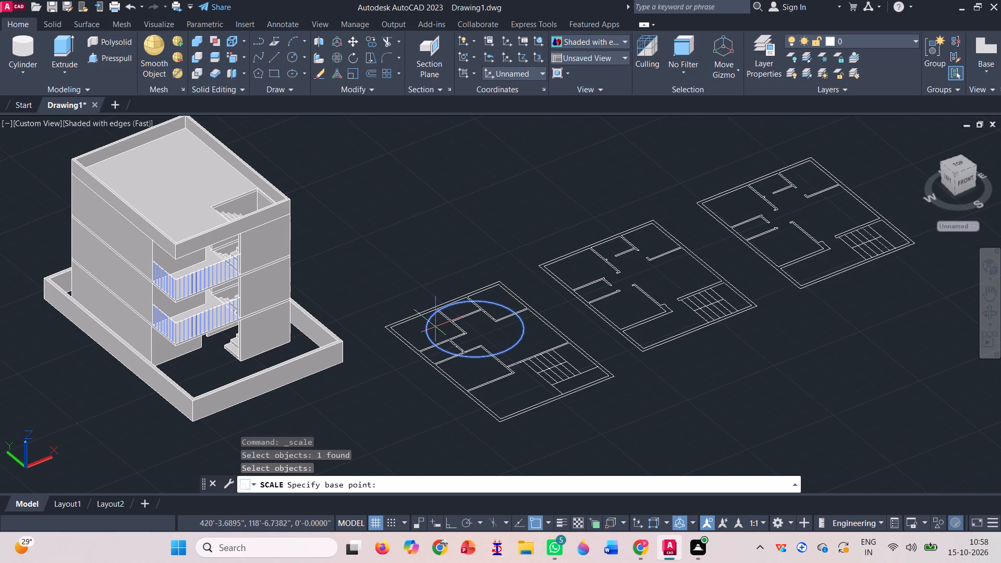
left_click(426, 327)
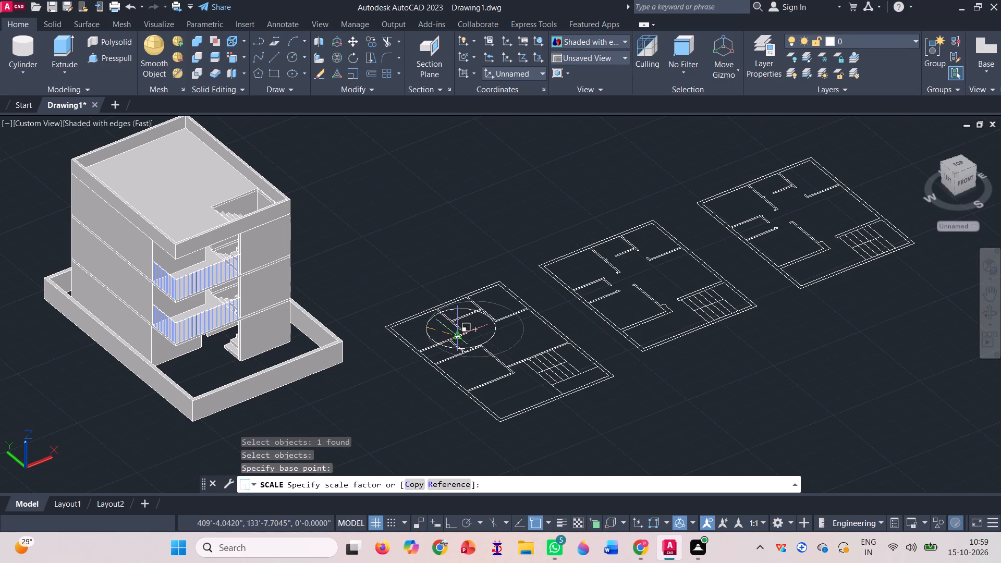
left_click(456, 332)
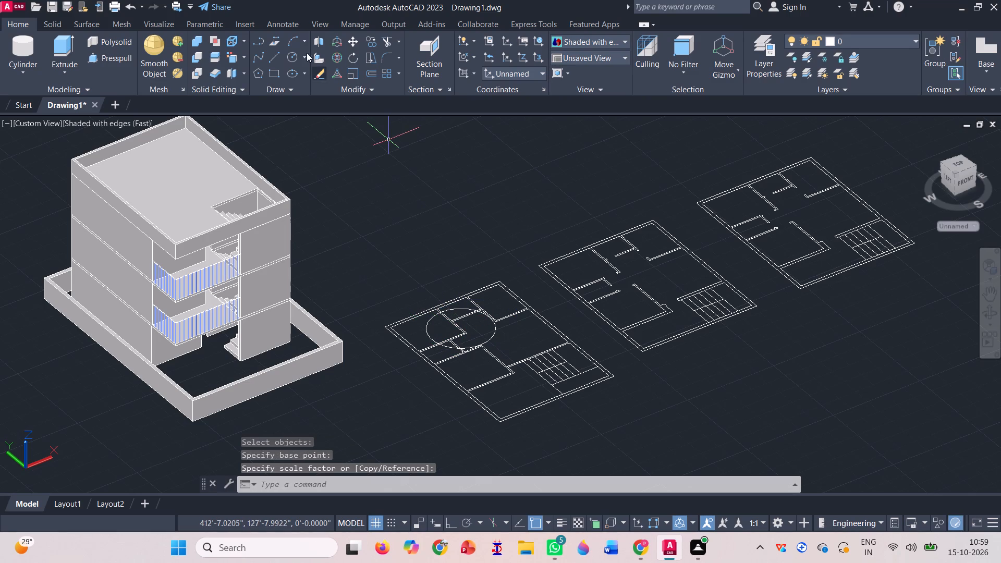
Move the scaled-down circle from the nearest floor plan to the open ground just outside the house's boundary wall.
left_click(355, 37)
left_click(491, 334)
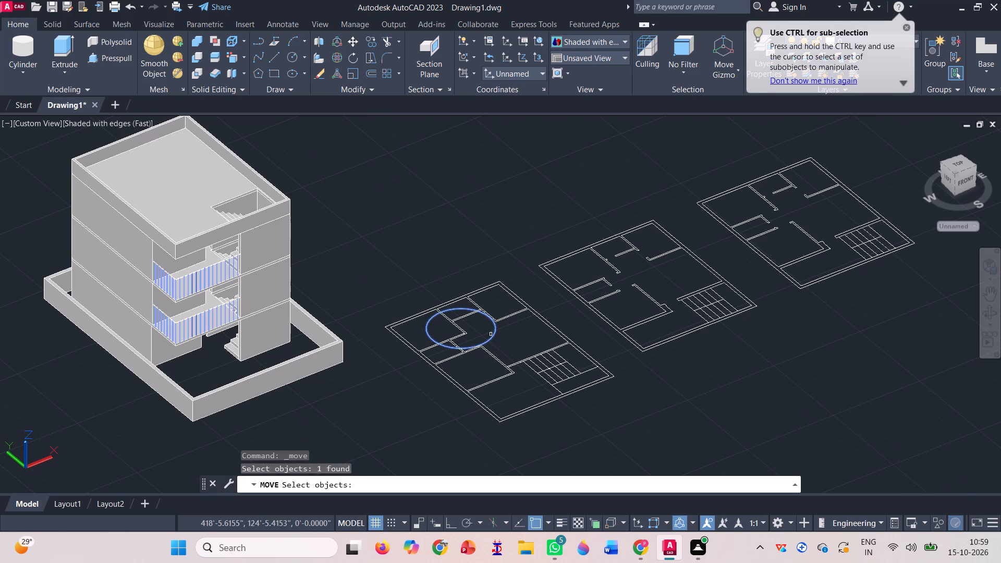
key("space")
left_click(491, 333)
scroll(689, 295, "down", 1)
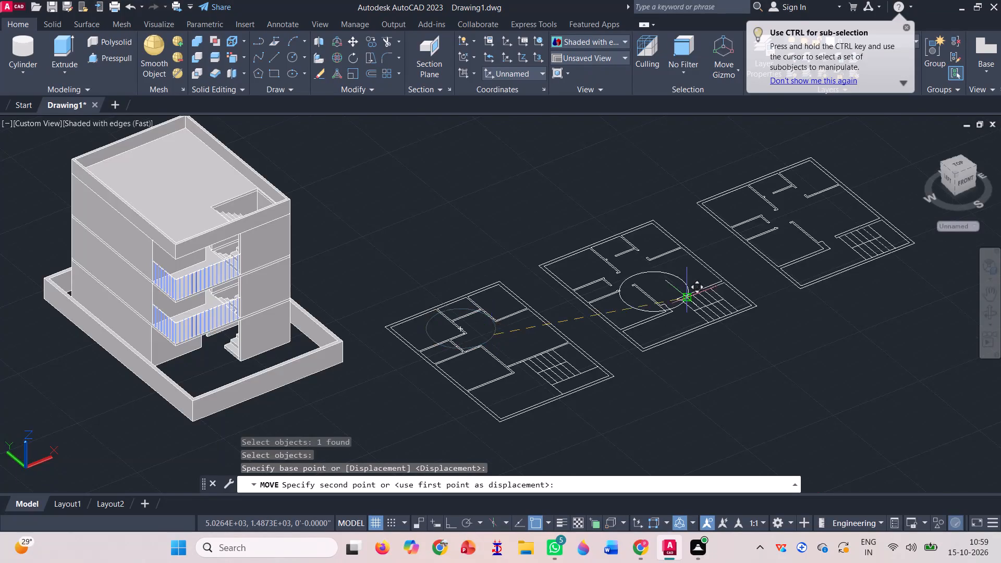
scroll(689, 295, "down", 1)
left_click(436, 355)
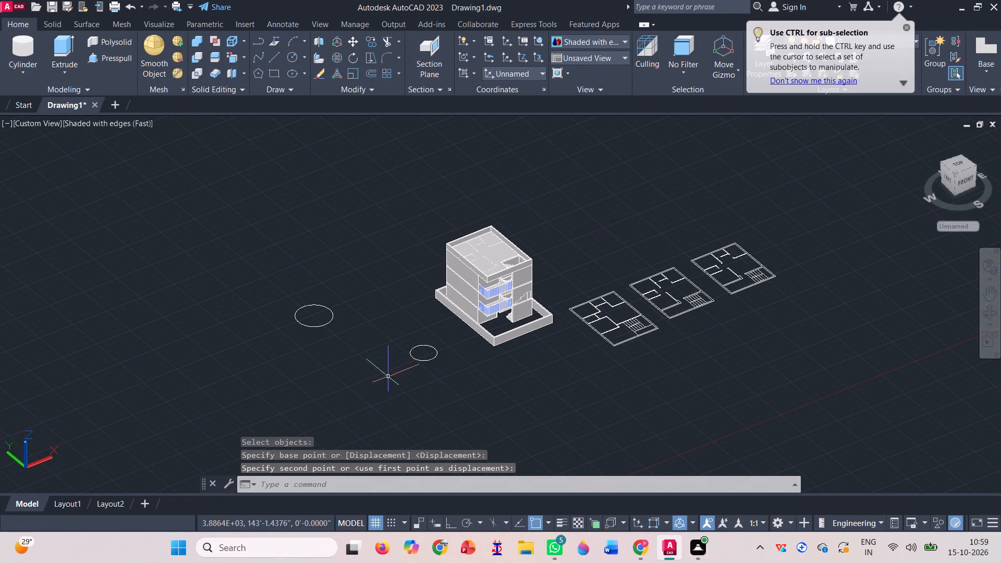
Delete the original larger circle lying farther out on the open ground beside the house.
left_click(333, 323)
key("Delete")
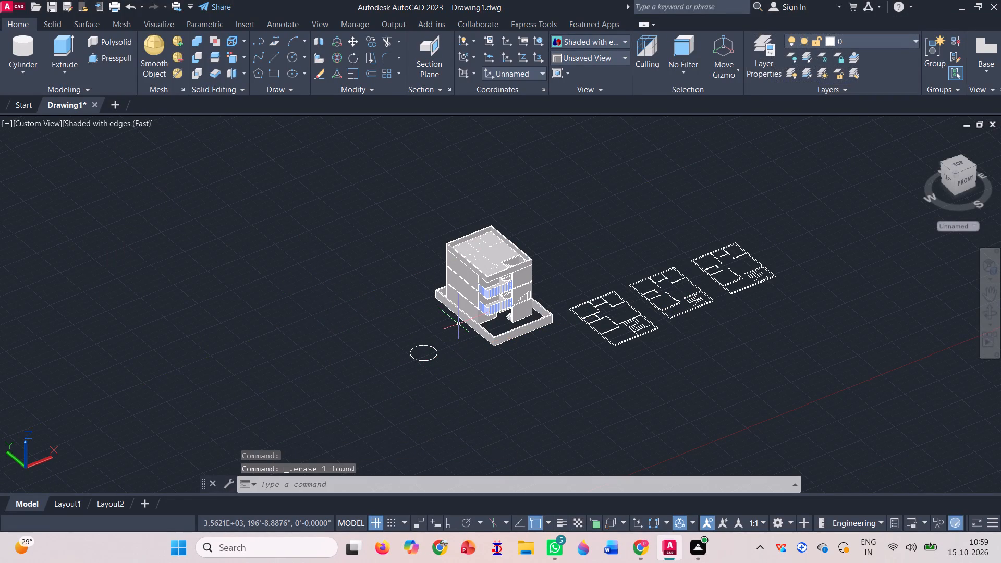
Delete the stray flat rectangular object lying far away from the house and the floor plans.
scroll(414, 343, "down", 2)
scroll(424, 338, "up", 2)
scroll(465, 334, "down", 1)
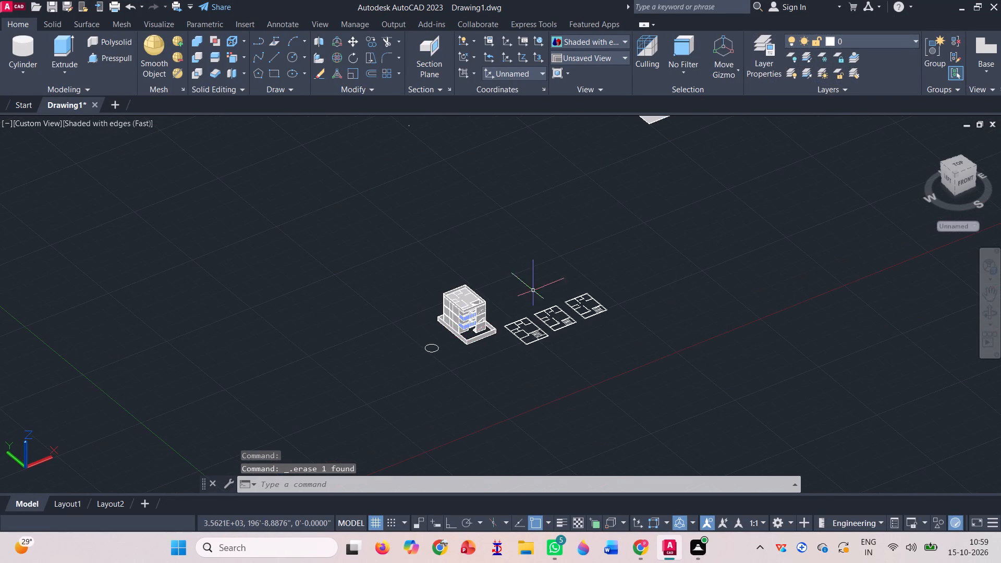
scroll(626, 261, "down", 1)
scroll(660, 167, "up", 2)
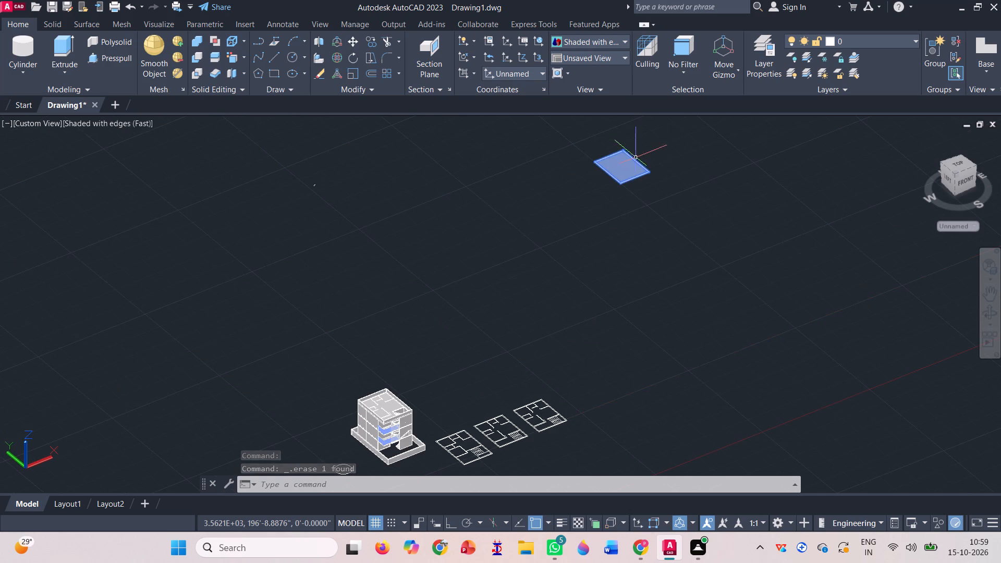
left_click(629, 166)
key("Delete")
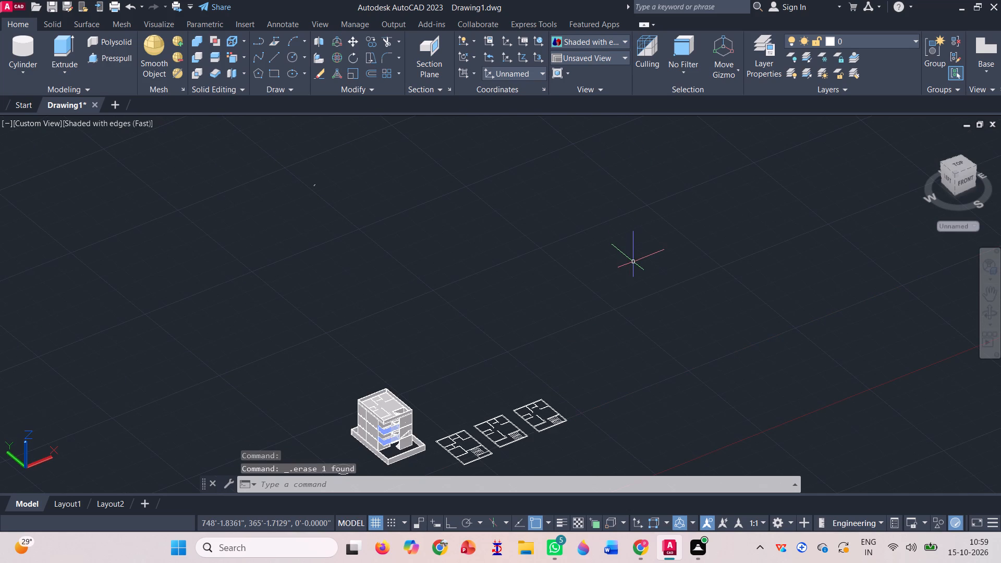
Create a slim 10' high cylinder post with its base centred on the circle's edge and its radius picked by eye.
scroll(471, 342, "down", 1)
scroll(425, 438, "up", 3)
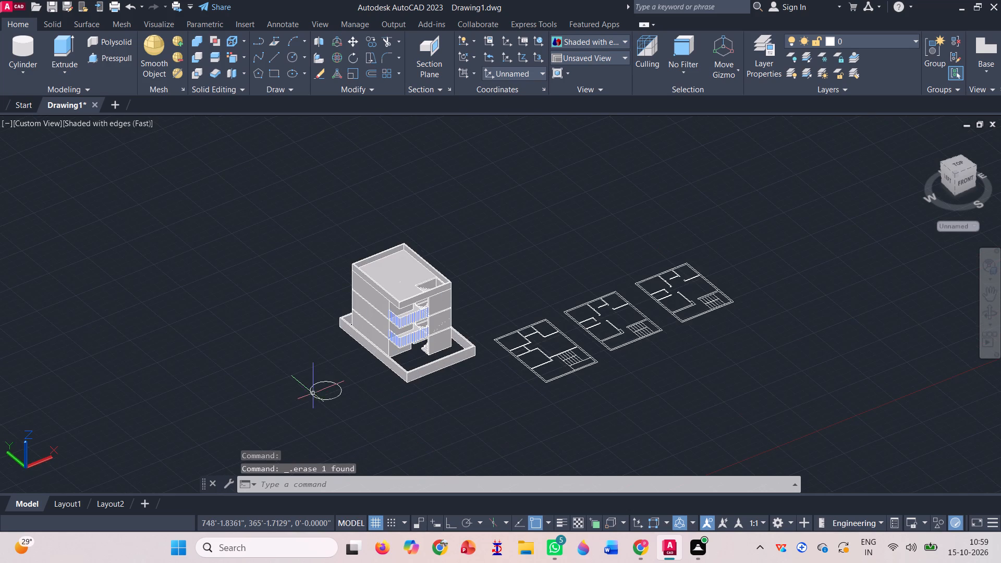
scroll(311, 392, "up", 2)
scroll(344, 365, "down", 1)
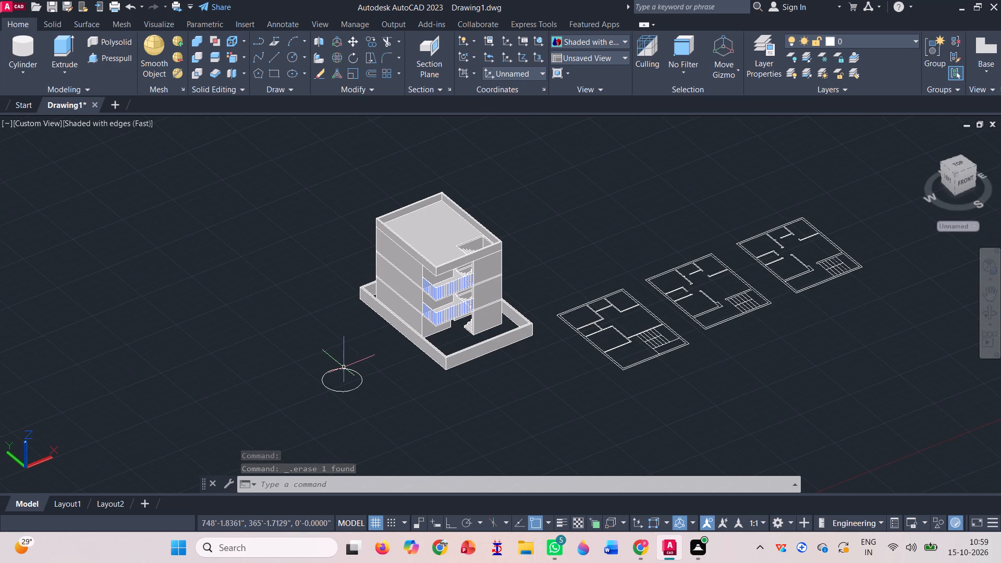
left_click(27, 53)
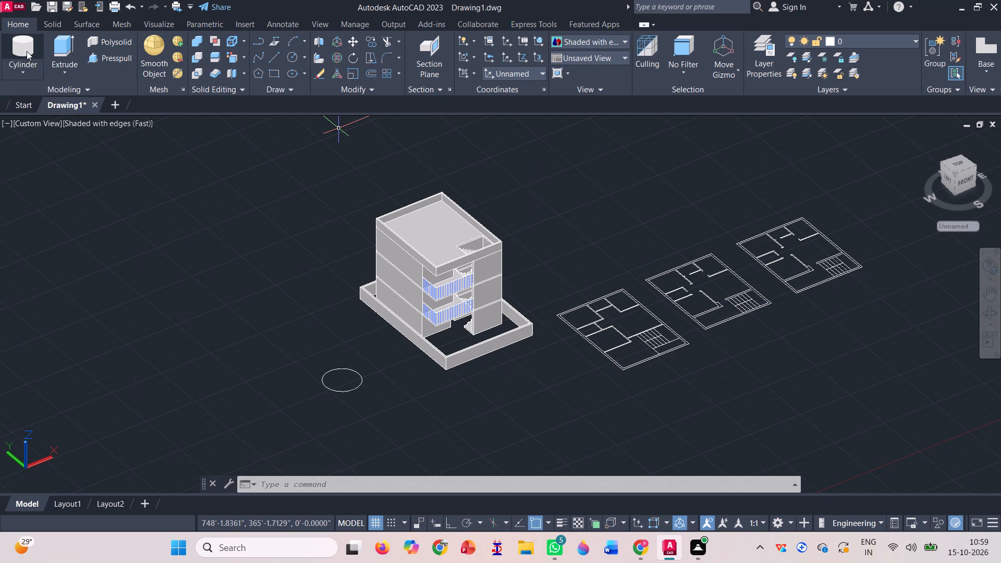
scroll(339, 366, "up", 2)
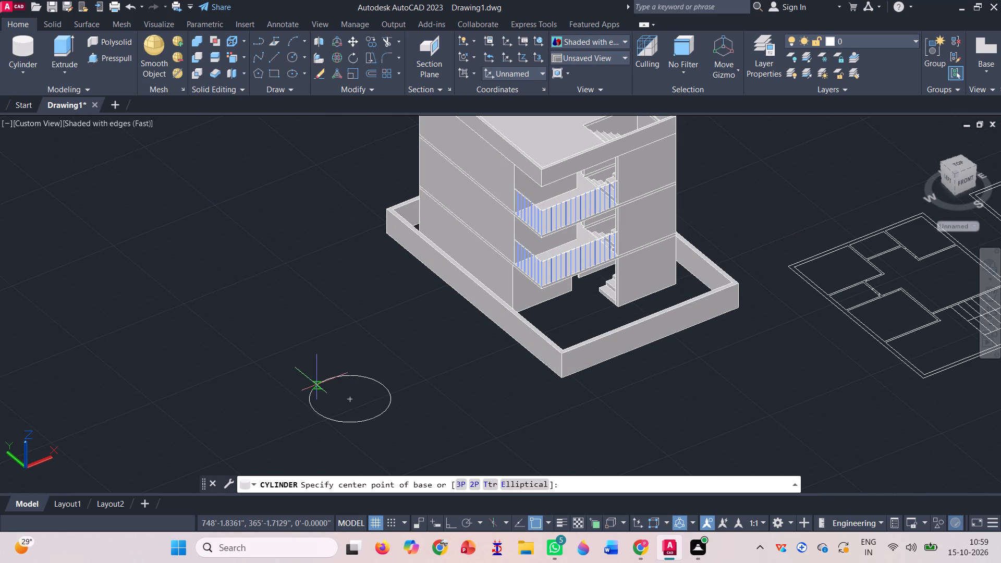
scroll(336, 376, "up", 2)
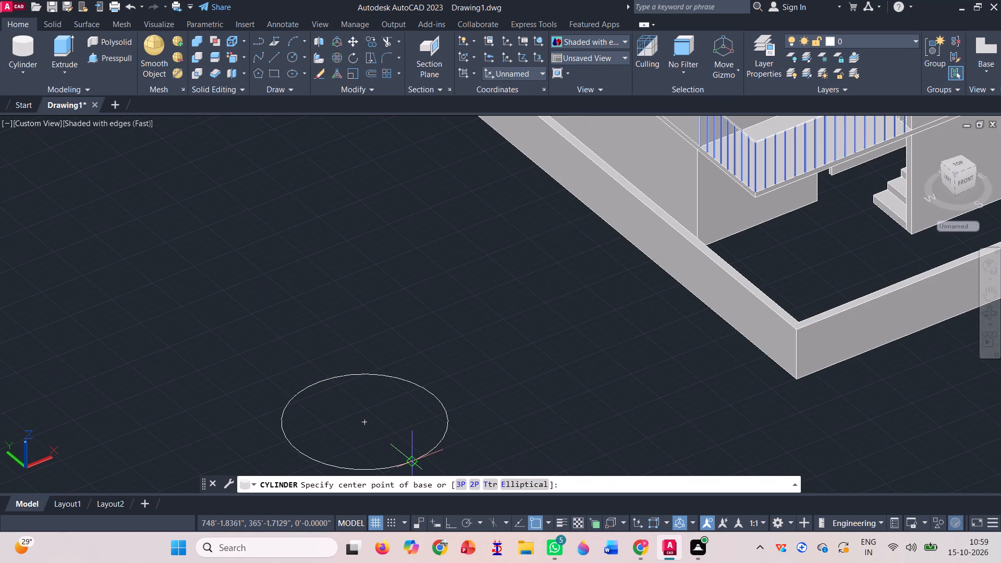
left_click(416, 463)
scroll(416, 445, "down", 1)
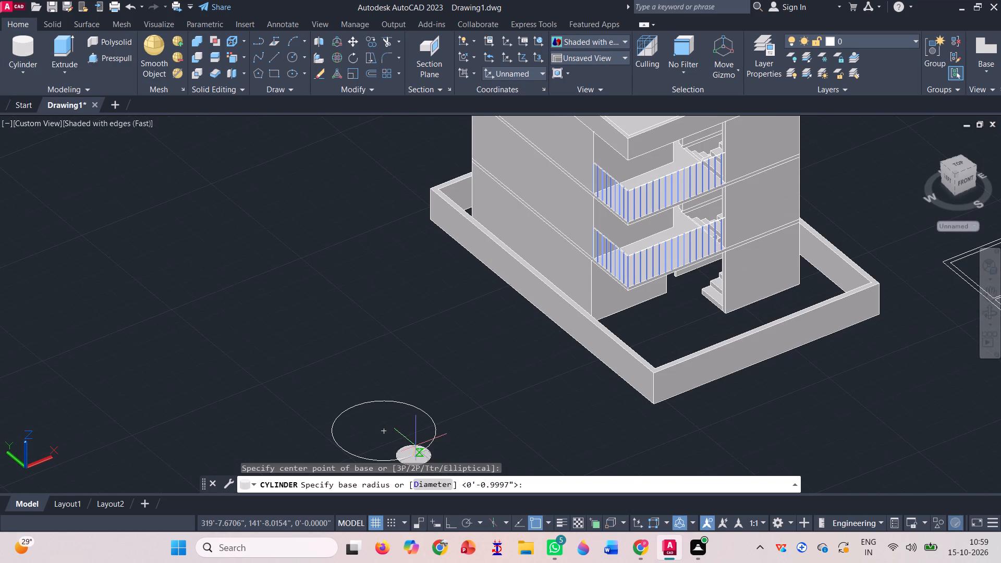
scroll(412, 449, "down", 1)
scroll(412, 456, "up", 2)
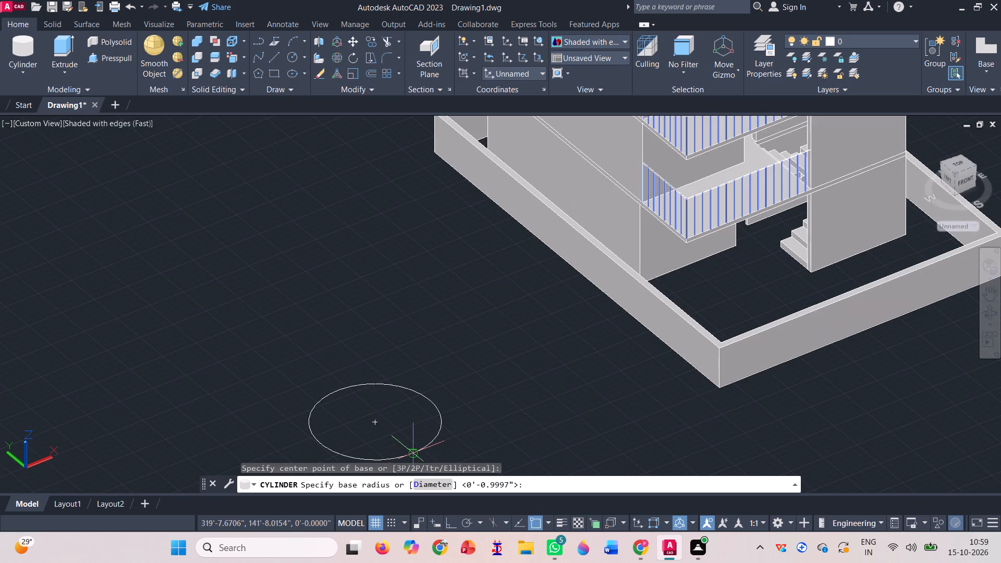
scroll(412, 456, "up", 6)
scroll(412, 421, "down", 1)
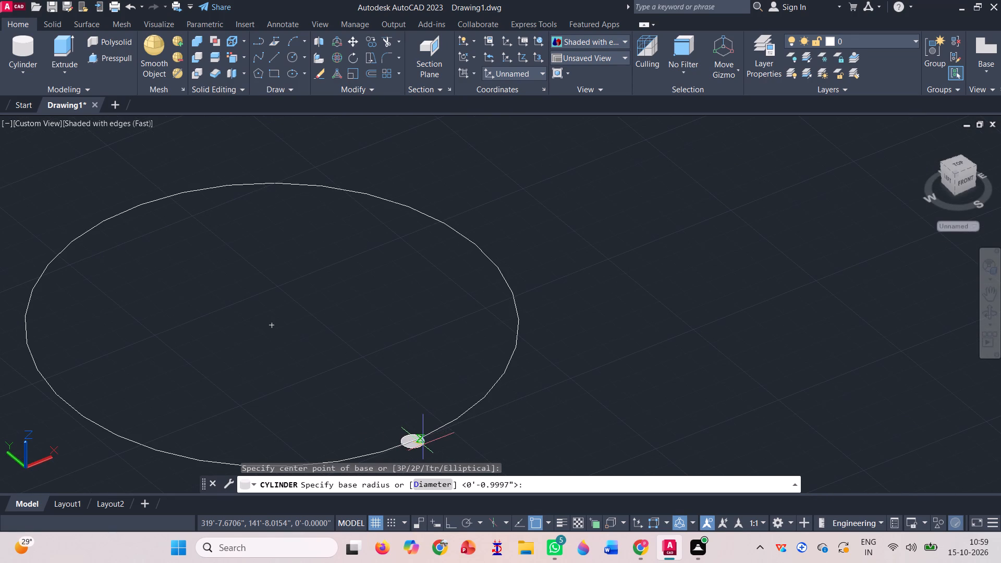
left_click(423, 444)
scroll(423, 444, "down", 2)
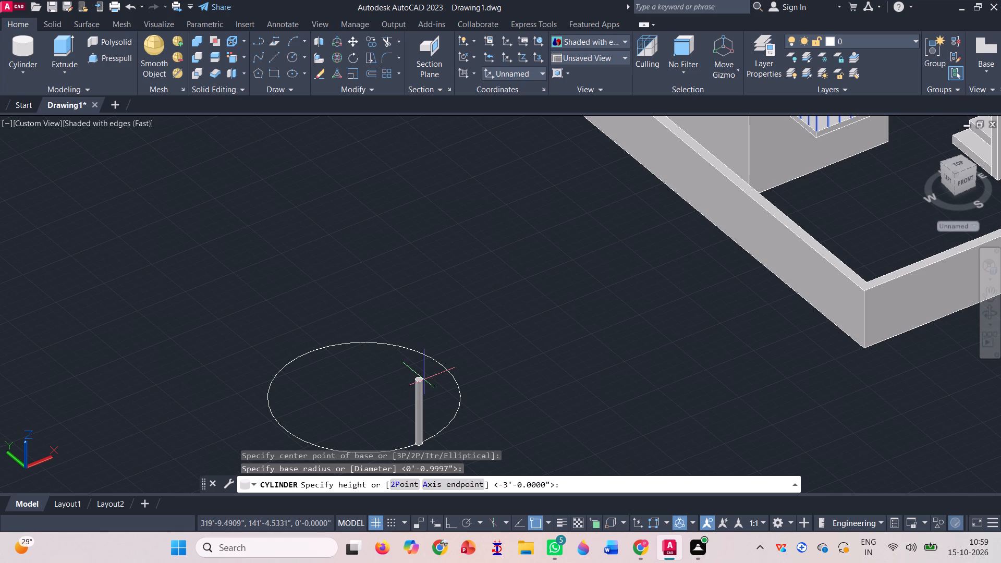
type("10'")
key("Return")
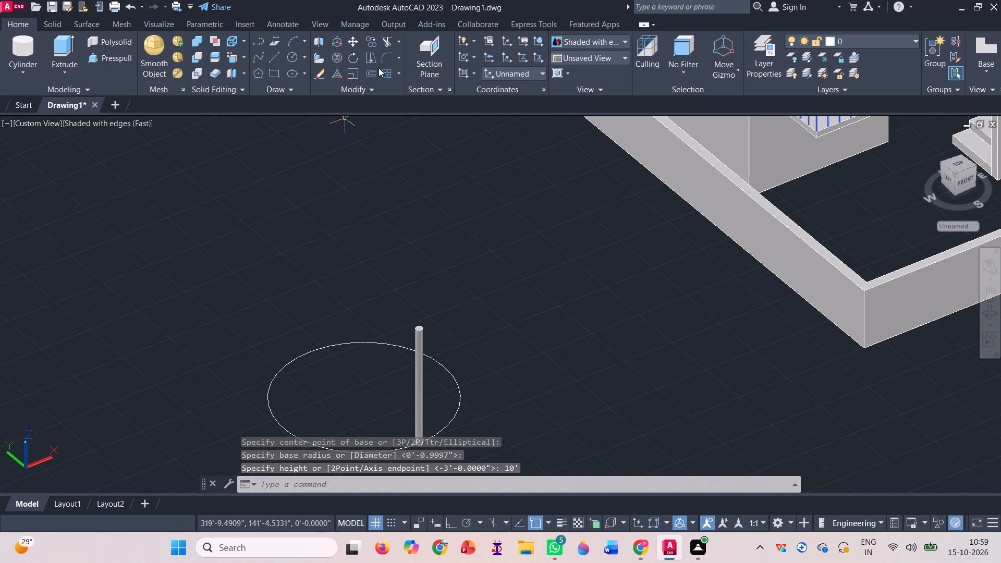
Polar array the cylinder post around the circle's centre with 5 items over 360 degrees.
left_click(397, 77)
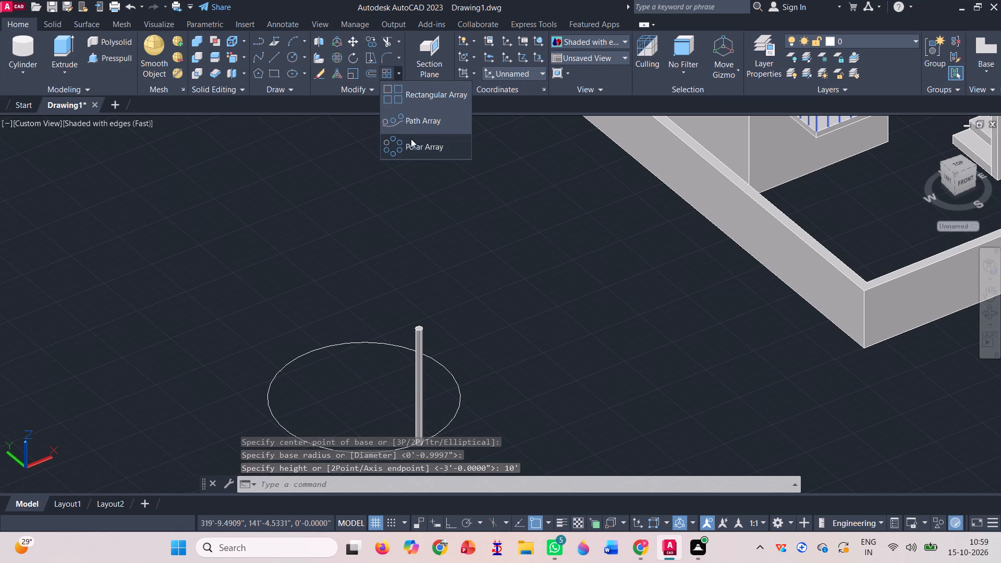
left_click(414, 146)
scroll(414, 147, "down", 1)
scroll(405, 265, "up", 1)
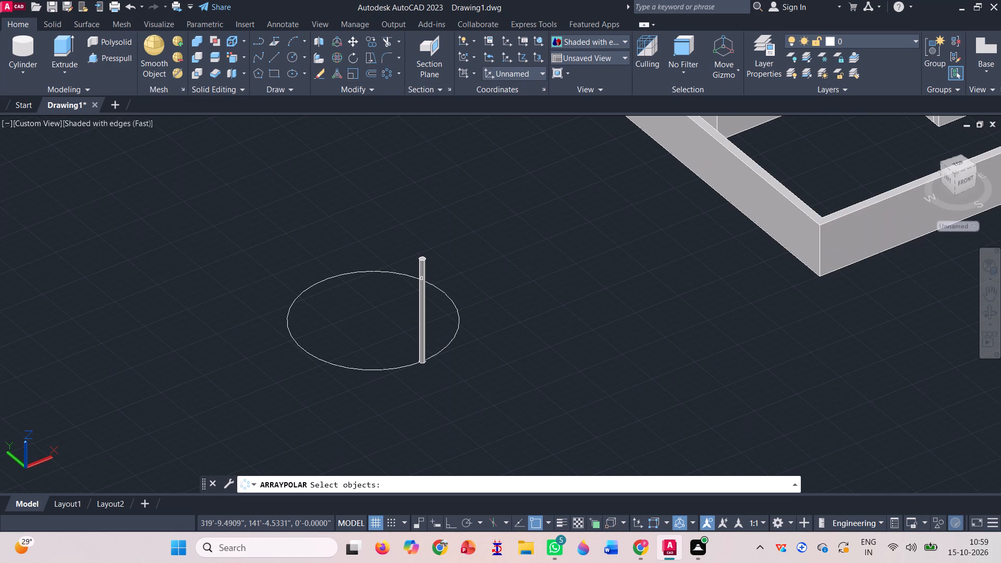
left_click(423, 282)
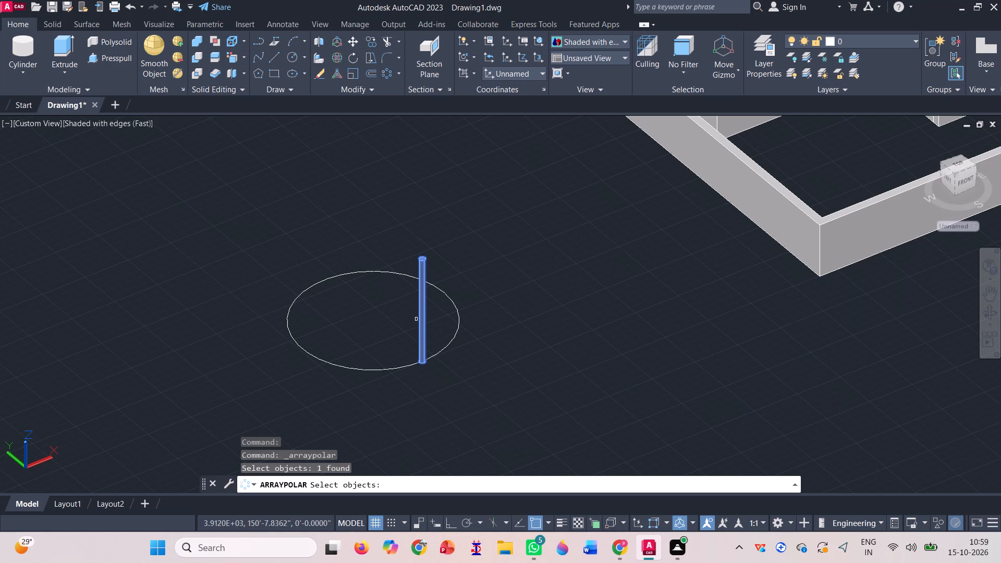
key("space")
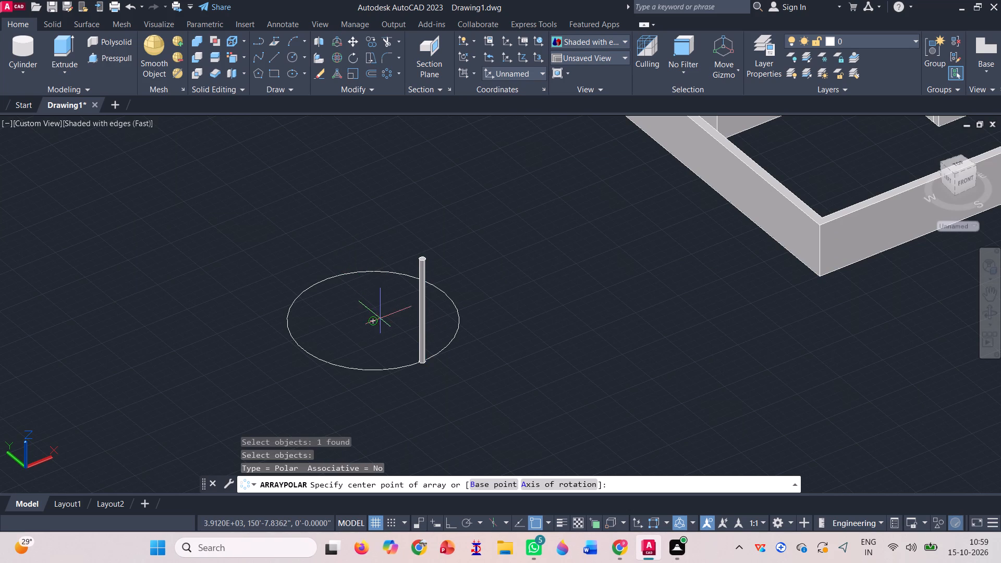
left_click(376, 321)
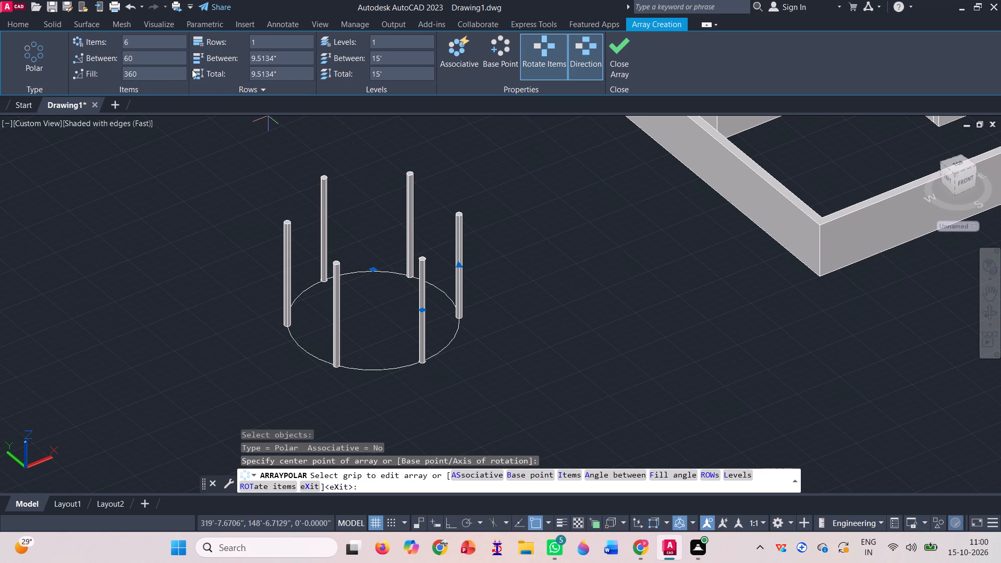
left_click(164, 43)
key("BackSpace")
key("5")
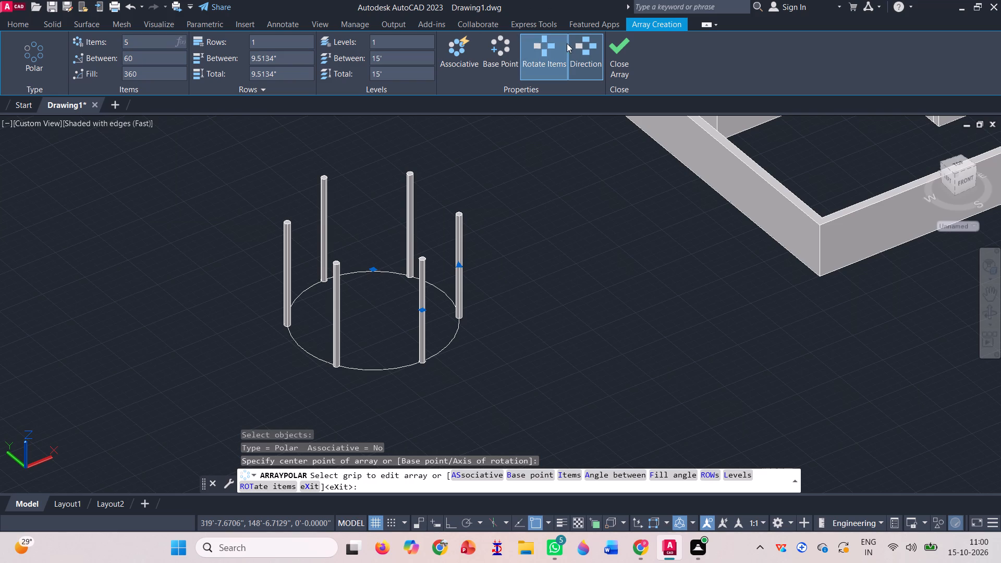
left_click(618, 52)
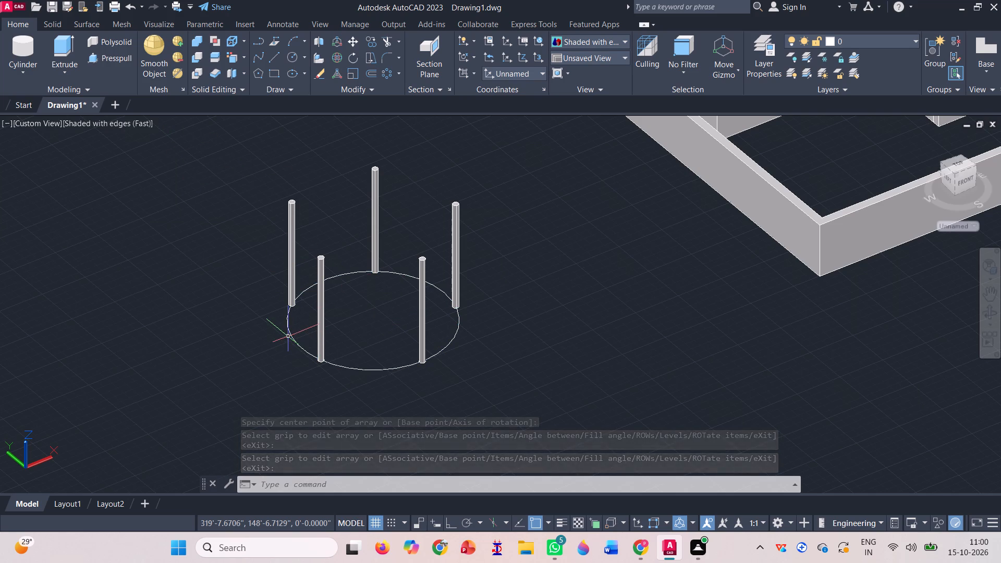
Draw a larger circle by eye around the ring of posts, concentric with the existing circle.
left_click(368, 72)
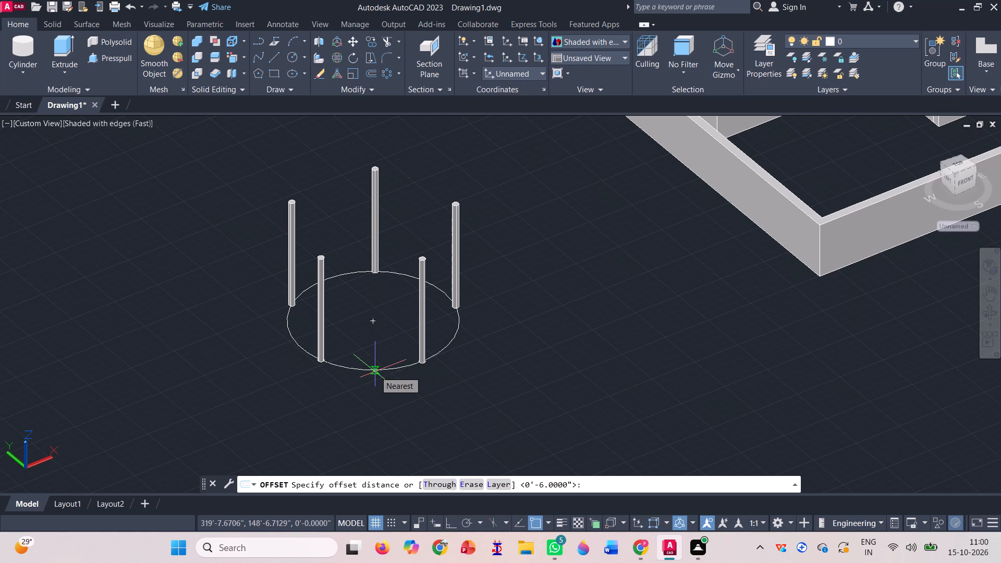
key("Escape")
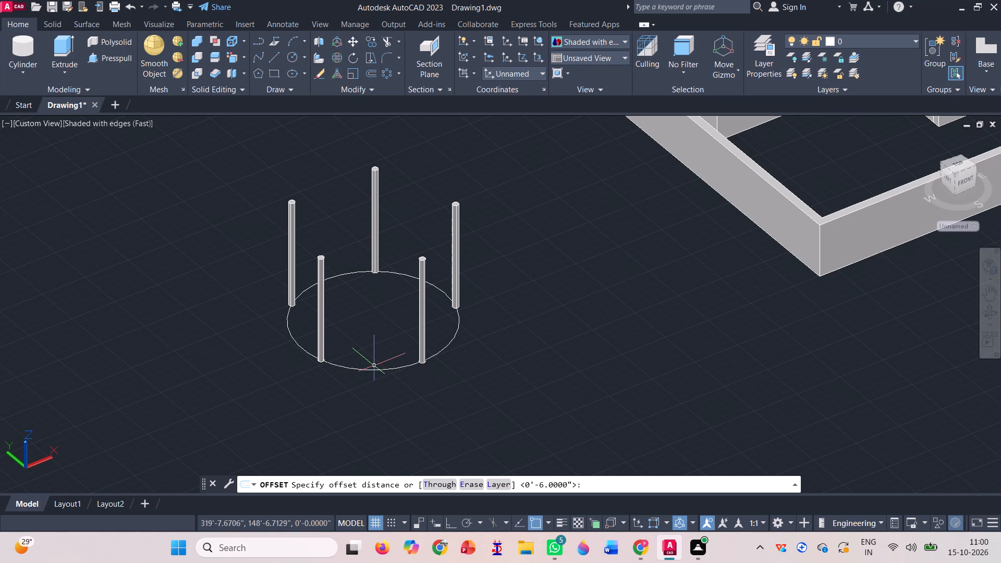
left_click(291, 55)
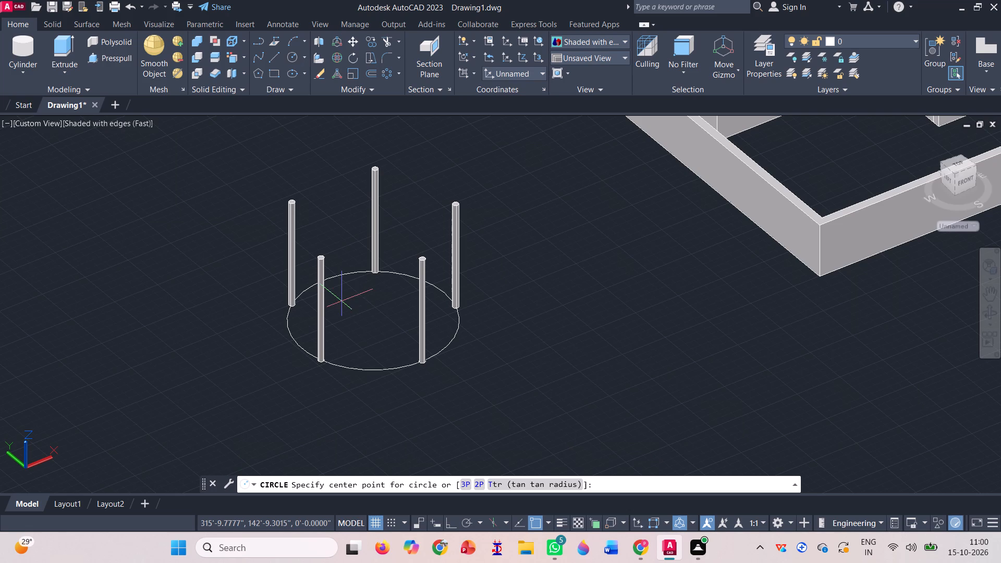
left_click(375, 324)
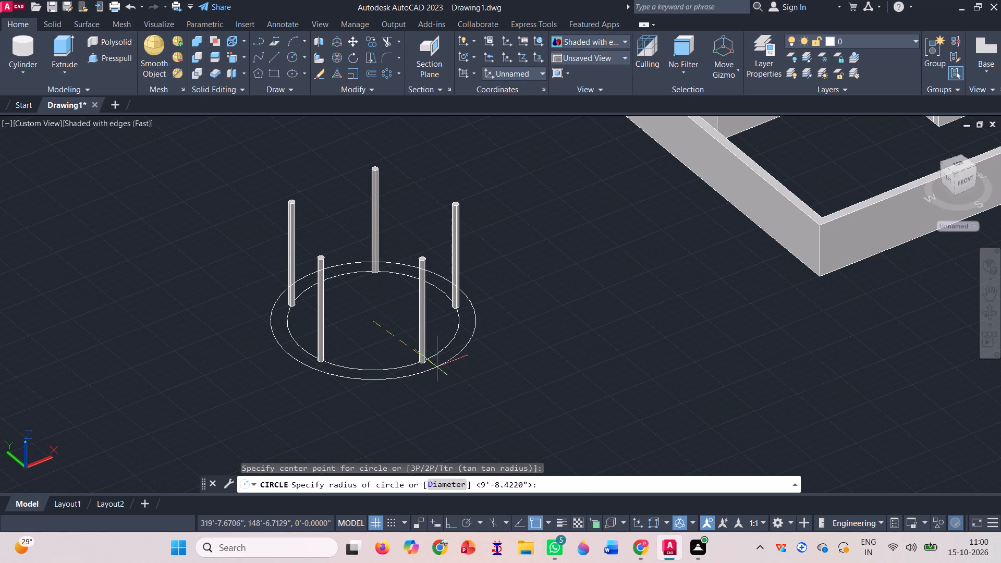
scroll(437, 366, "up", 1)
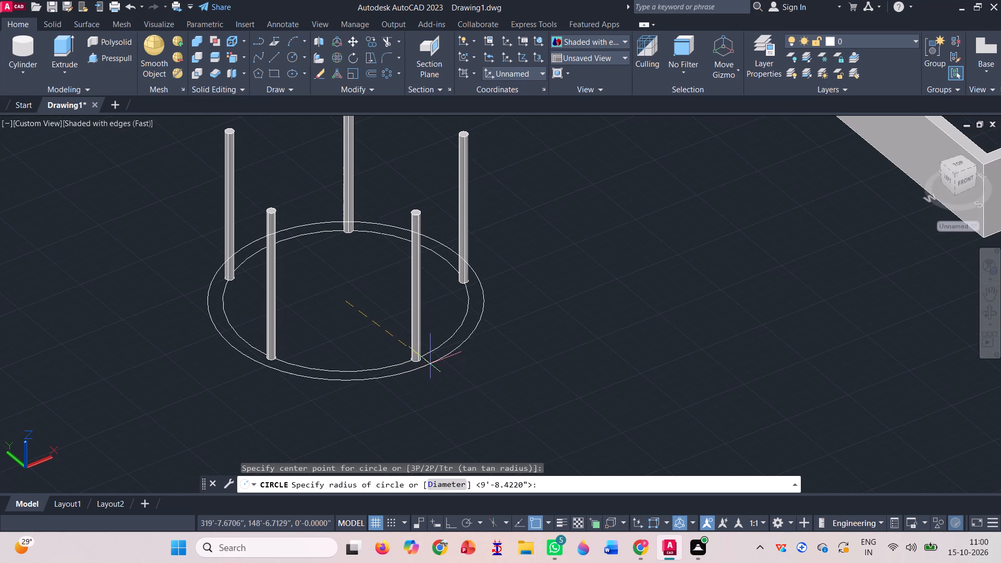
scroll(426, 361, "up", 1)
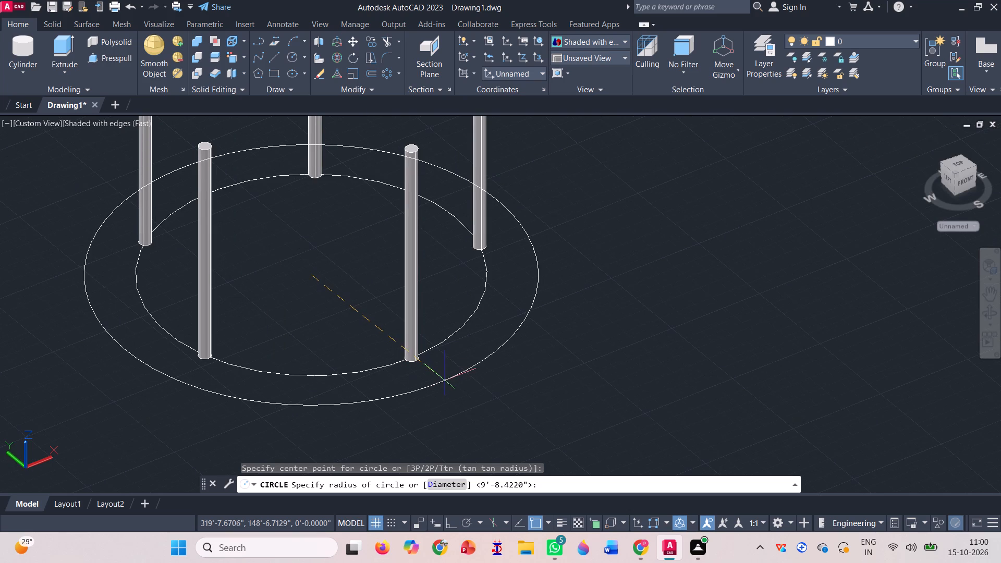
left_click(444, 379)
Create a cone centred in the ring of posts, with its base radius reaching the outer circle and its height picked by eye.
scroll(518, 387, "down", 1)
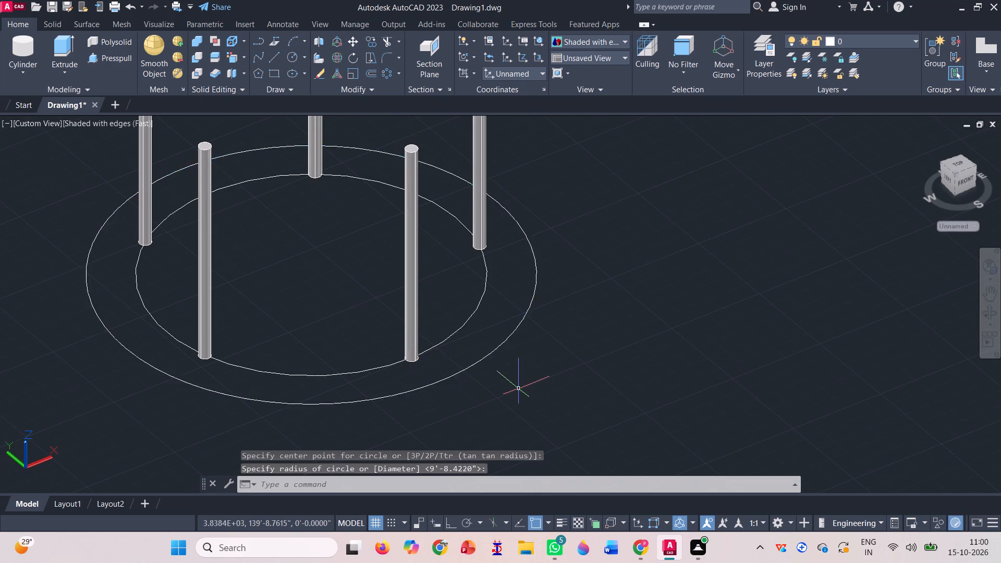
scroll(518, 388, "down", 1)
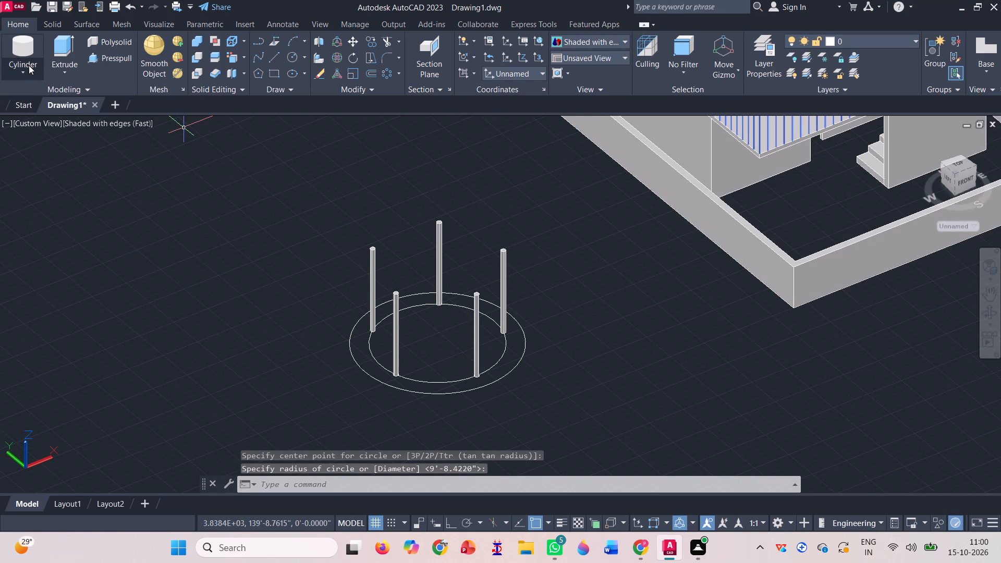
left_click(29, 65)
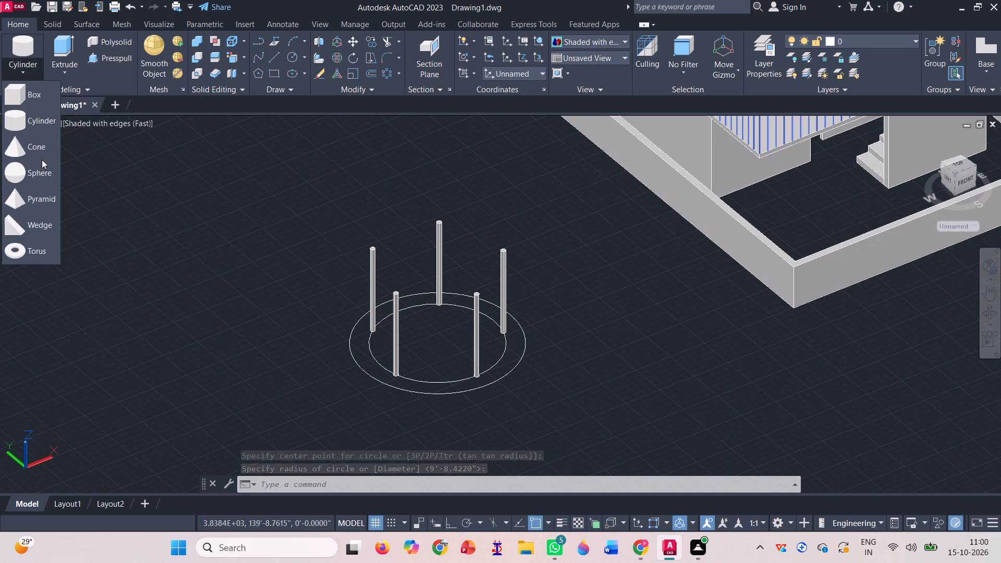
left_click(33, 145)
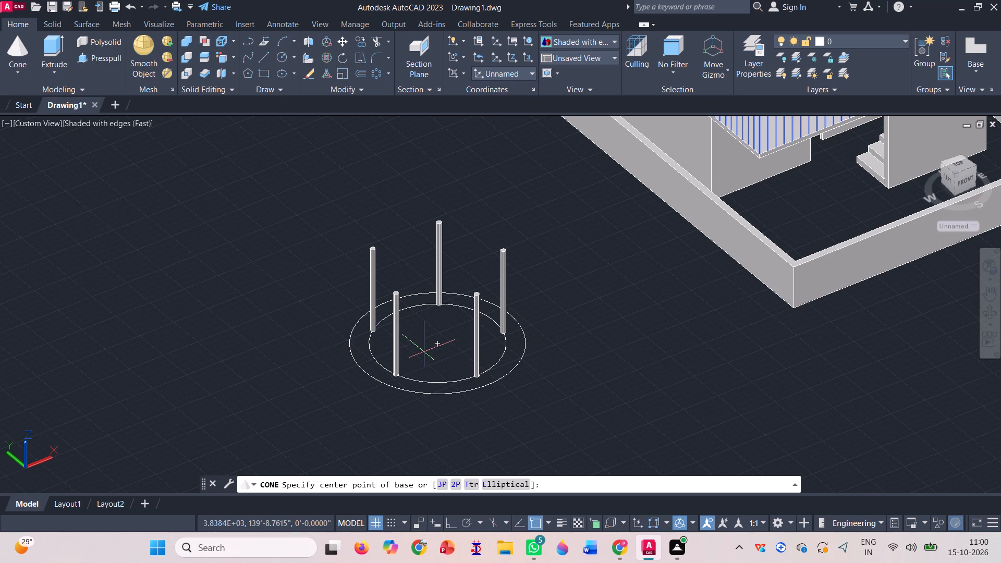
left_click(438, 341)
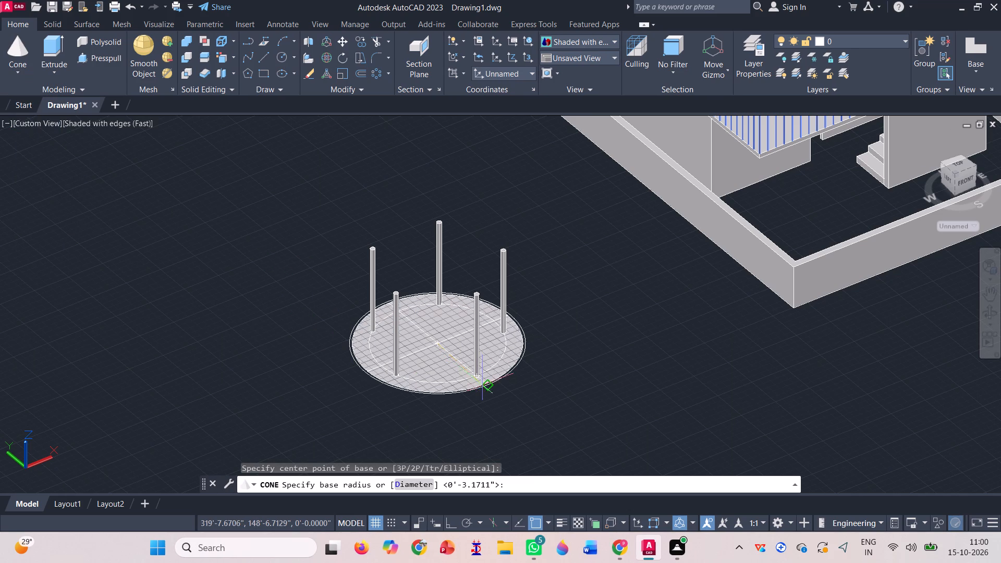
scroll(485, 385, "up", 3)
left_click(485, 385)
scroll(485, 385, "down", 1)
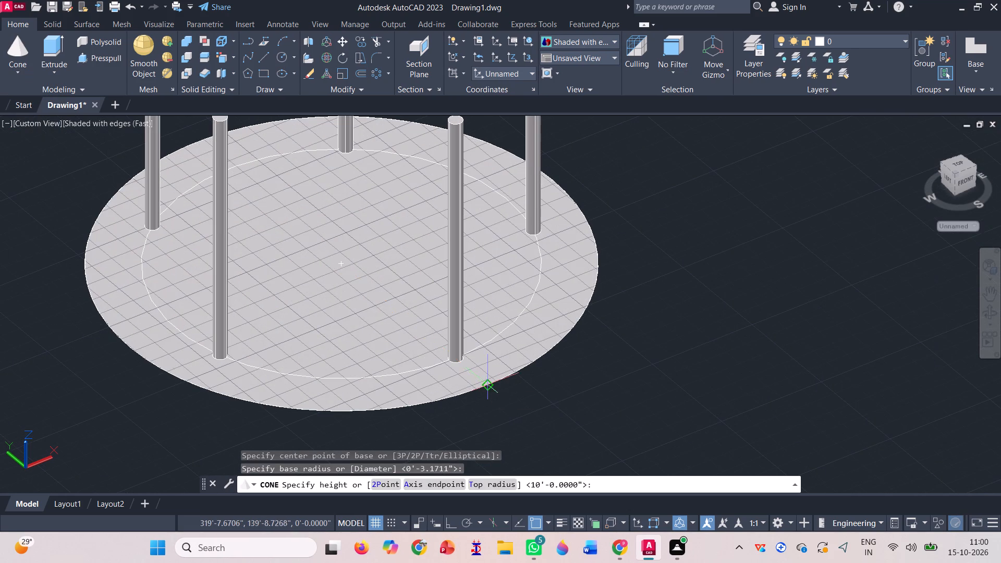
scroll(485, 385, "down", 1)
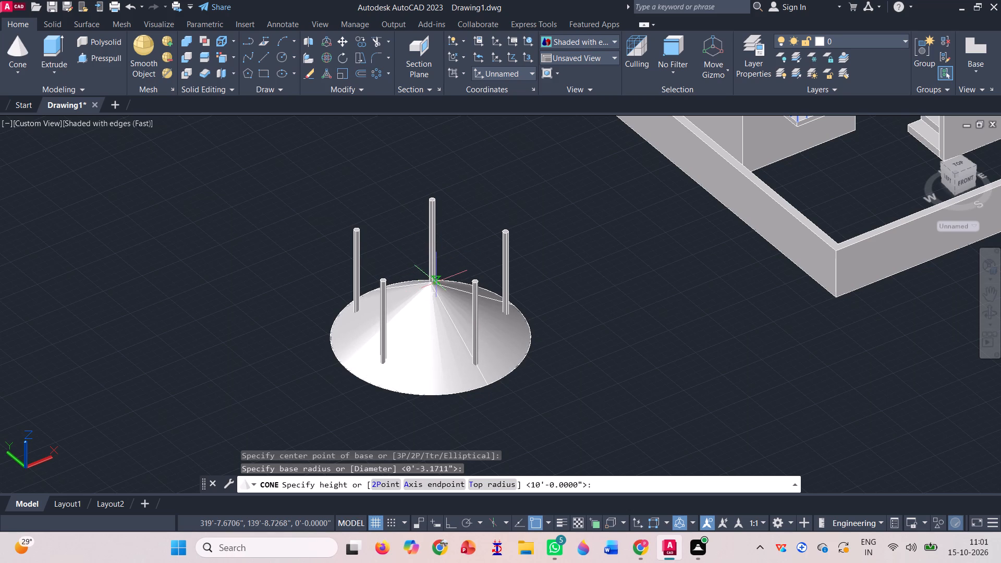
left_click(436, 280)
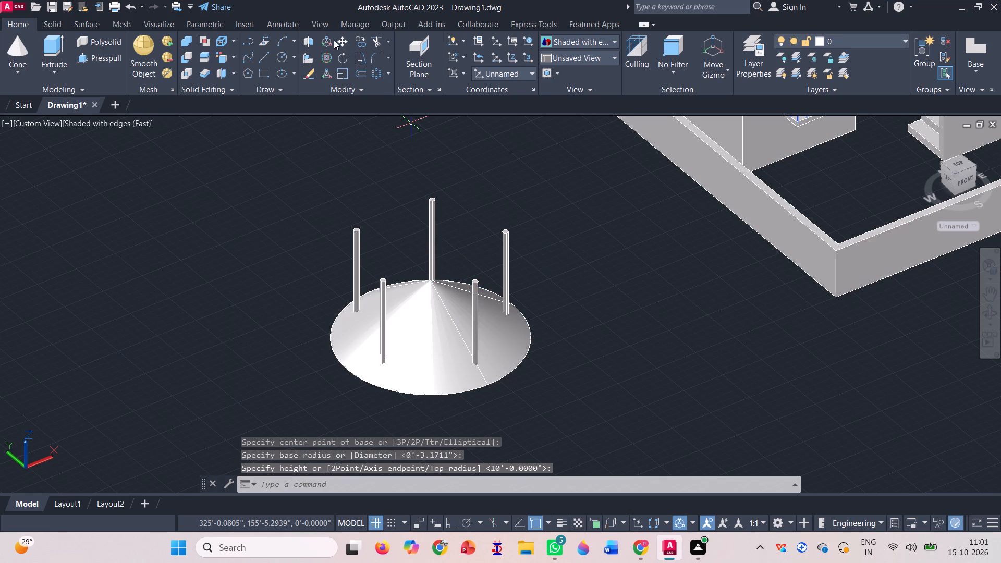
Move the cone 10' straight up so it sits as a roof on top of the posts.
left_click(340, 42)
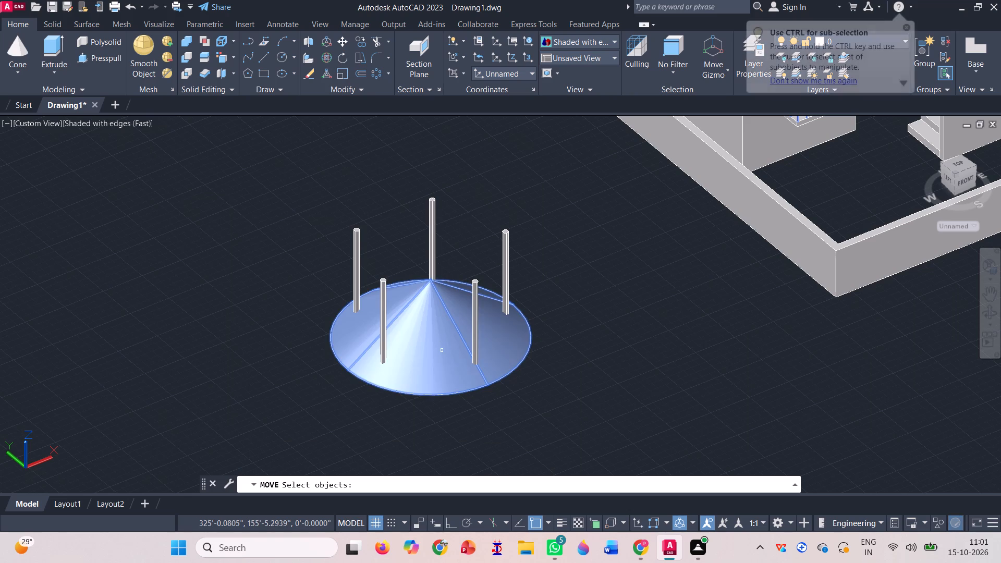
left_click(442, 350)
key("space")
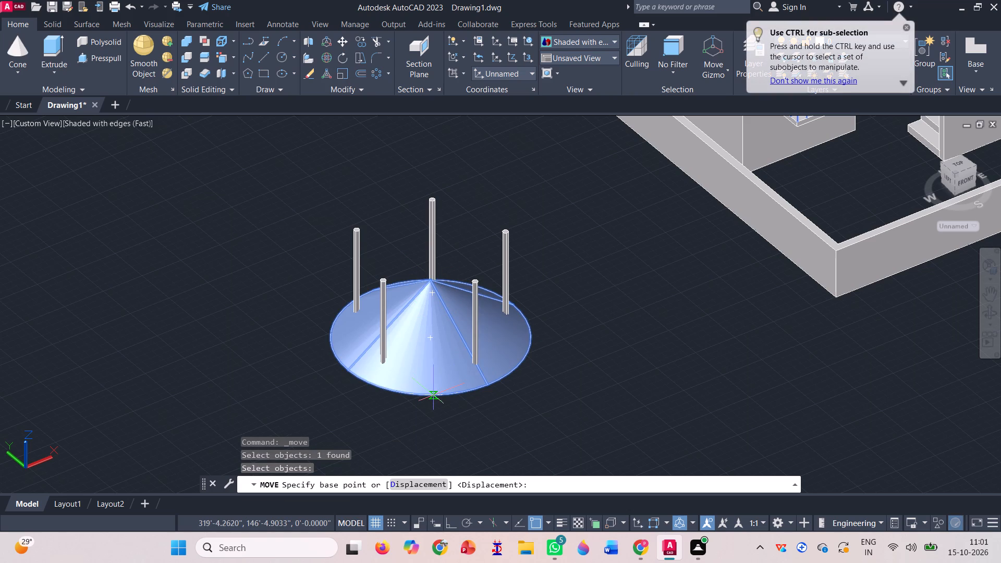
left_click(435, 396)
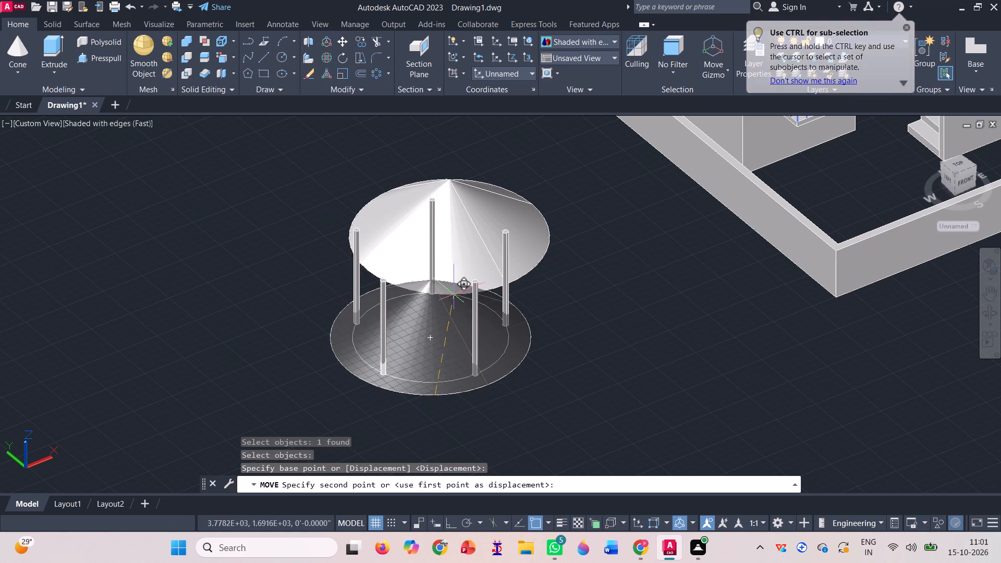
key("F8")
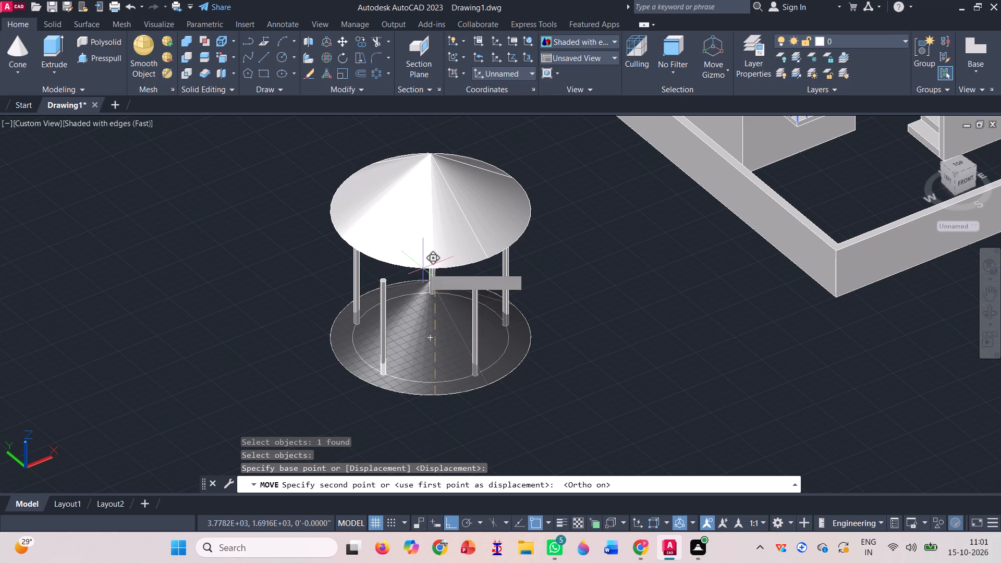
type("10'")
key("Return")
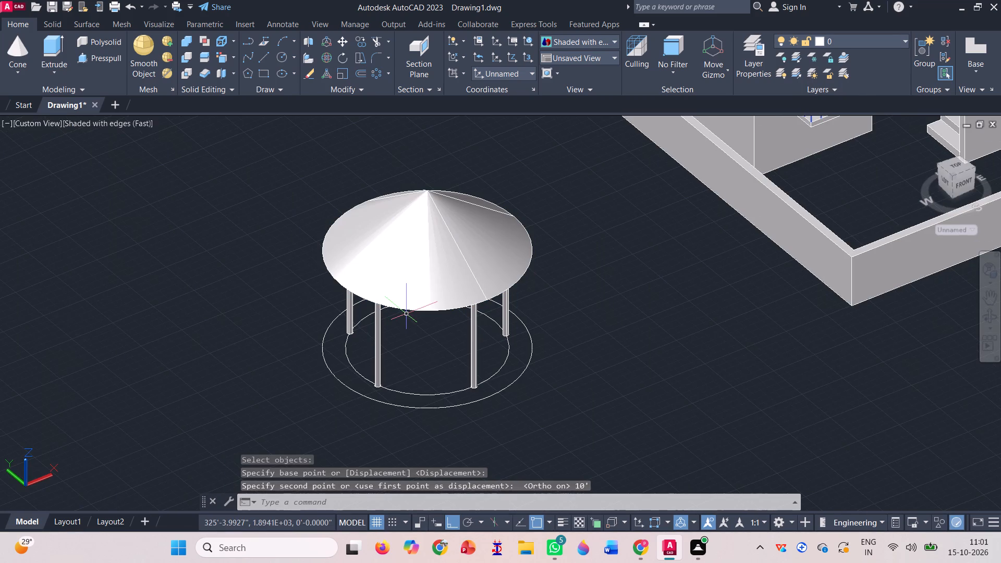
Delete the two concentric construction circles at the foot of the posts.
left_click(996, 317)
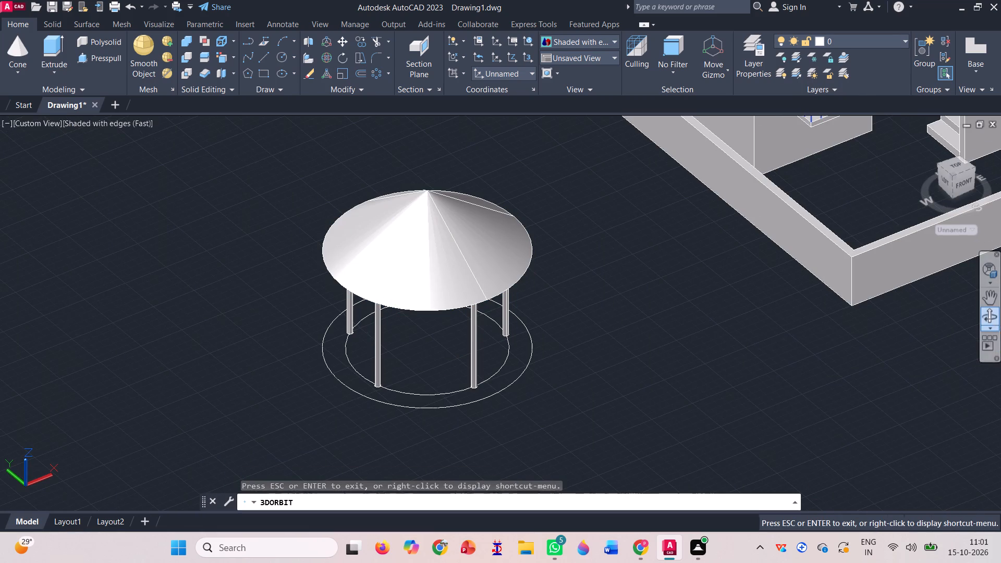
left_click_drag(603, 421, 641, 341)
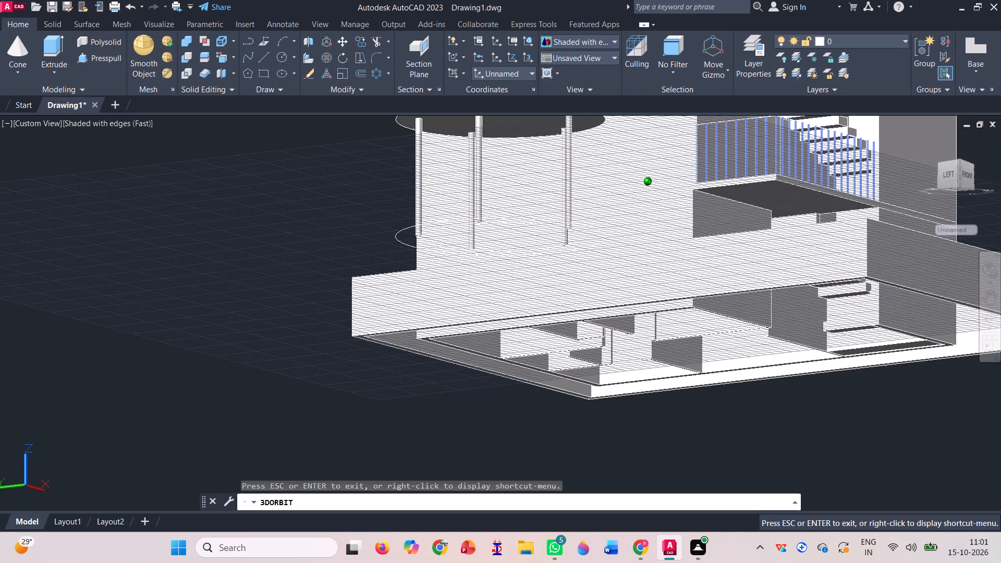
left_click_drag(641, 341, 574, 426)
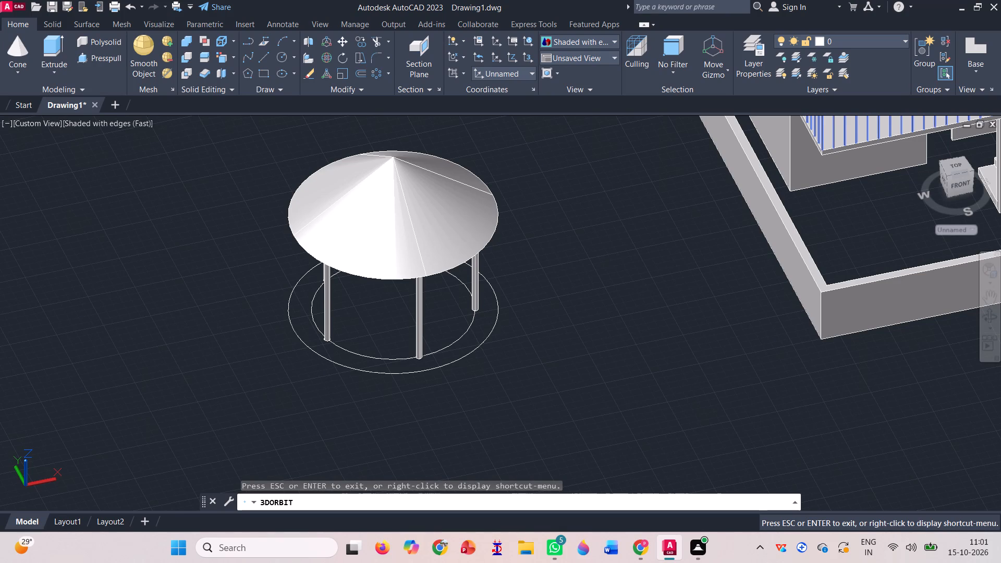
key("Escape")
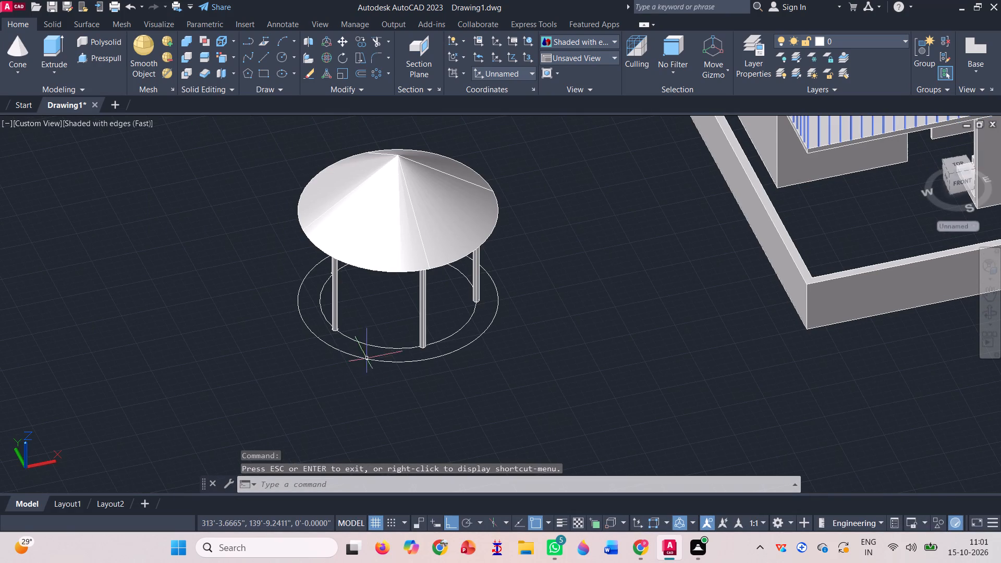
left_click(367, 338)
left_click(359, 364)
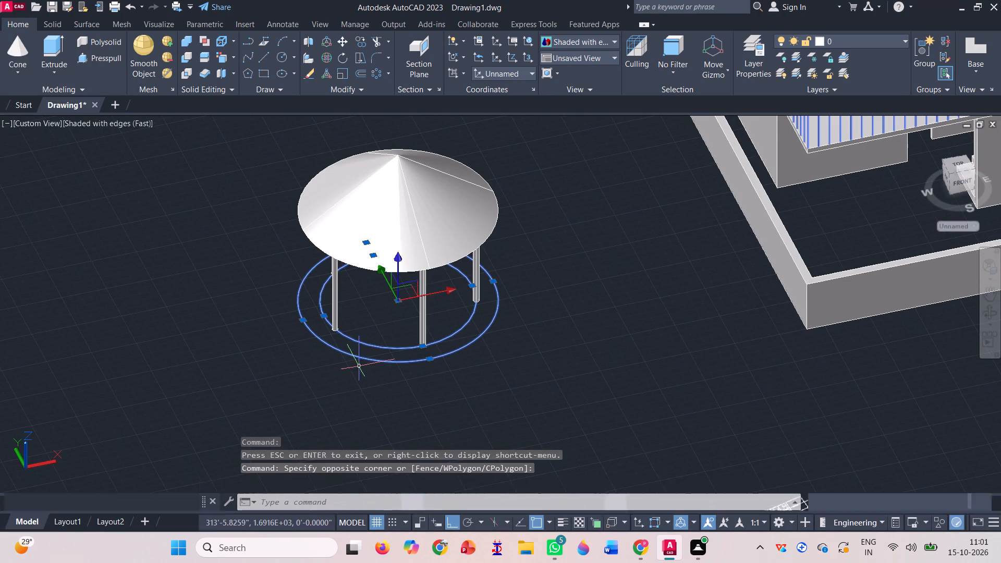
key("Delete")
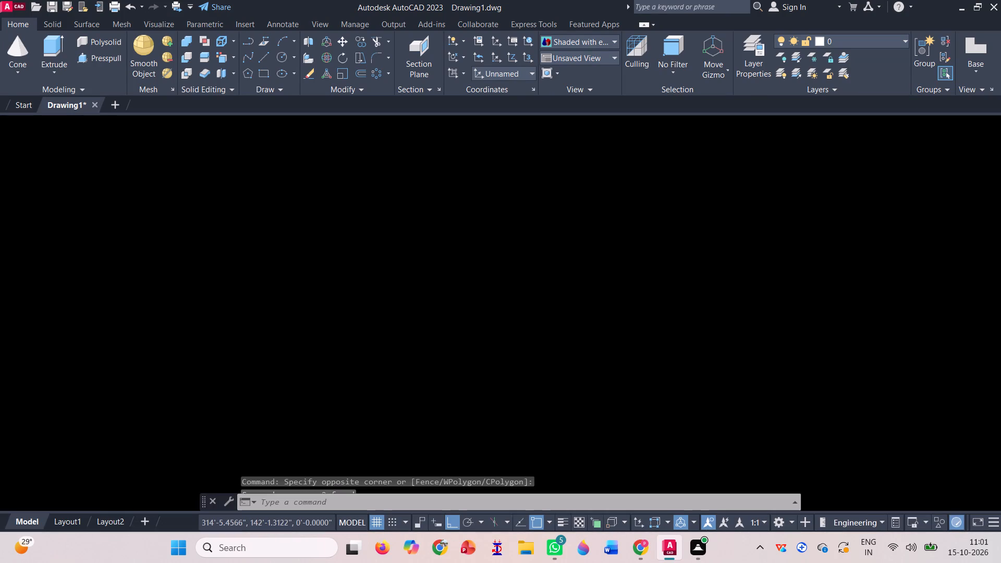
Examine the cone-roofed hut up close and in relation to the house and floor plans.
left_click(994, 309)
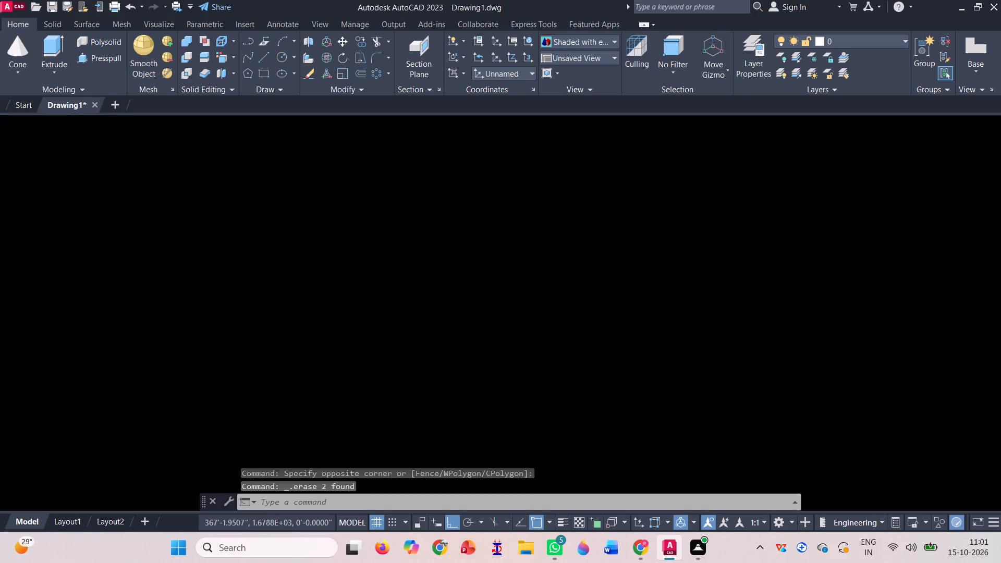
left_click(487, 341)
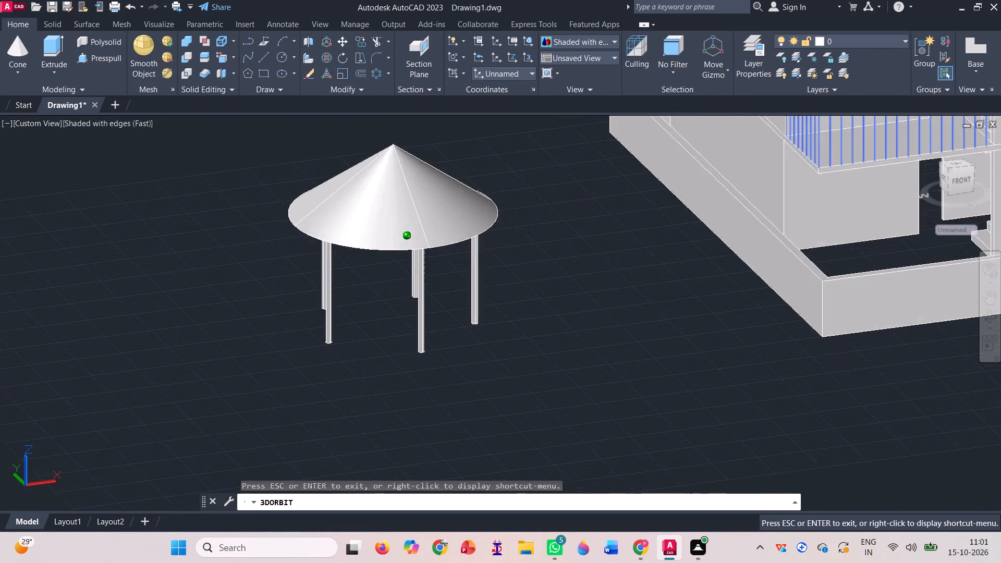
scroll(468, 333, "down", 8)
scroll(416, 337, "down", 3)
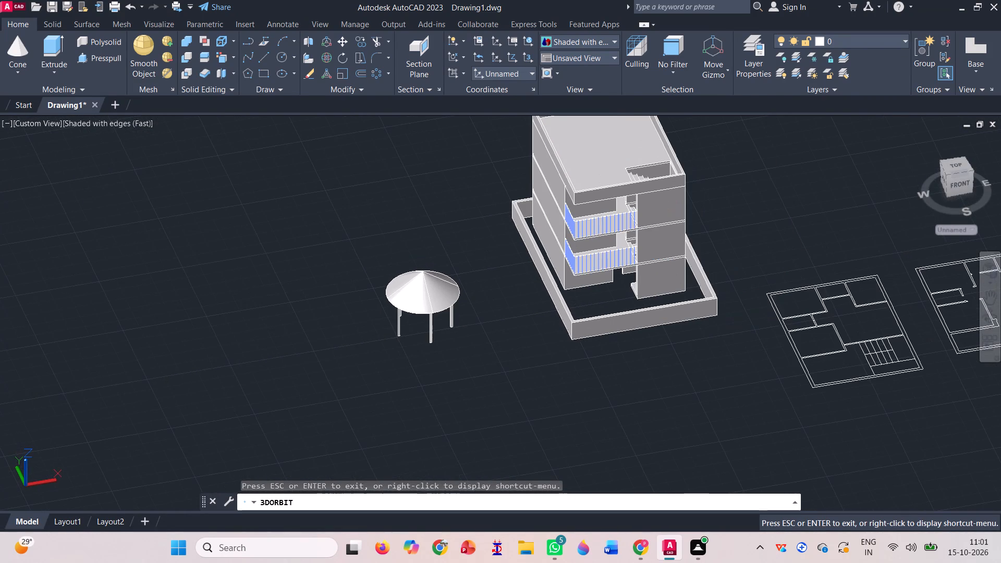
scroll(485, 261, "down", 2)
scroll(480, 306, "down", 1)
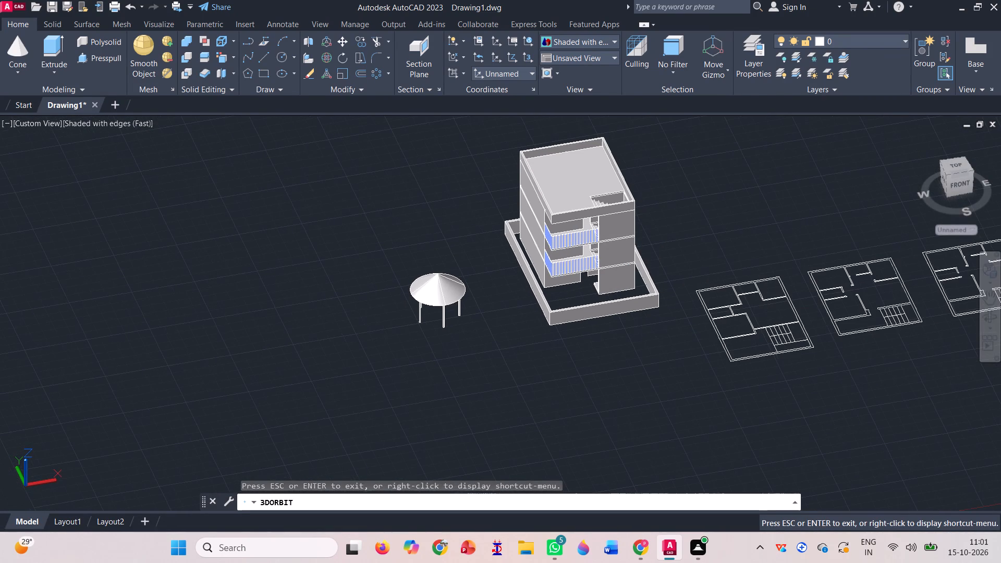
scroll(573, 128, "up", 2)
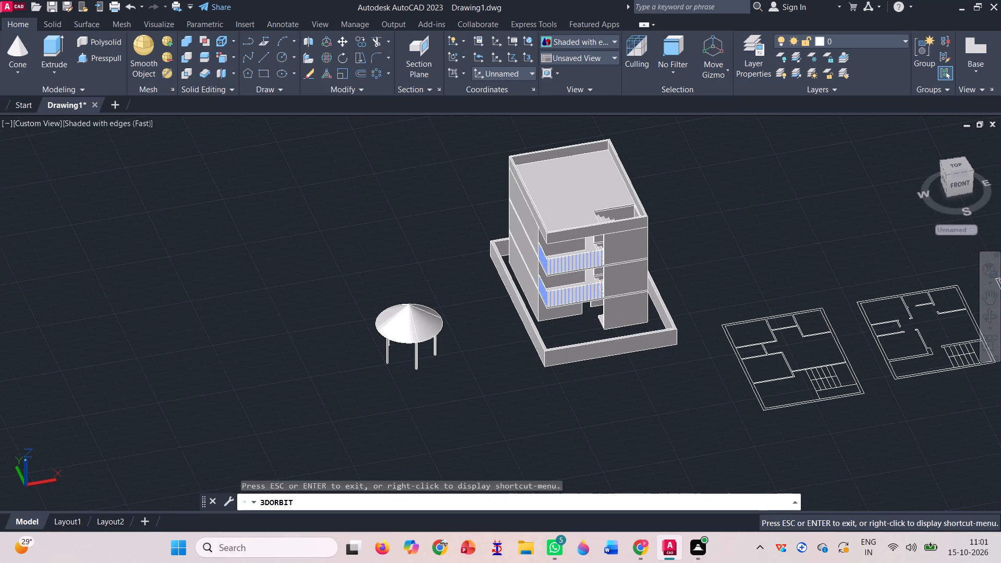
key("Escape")
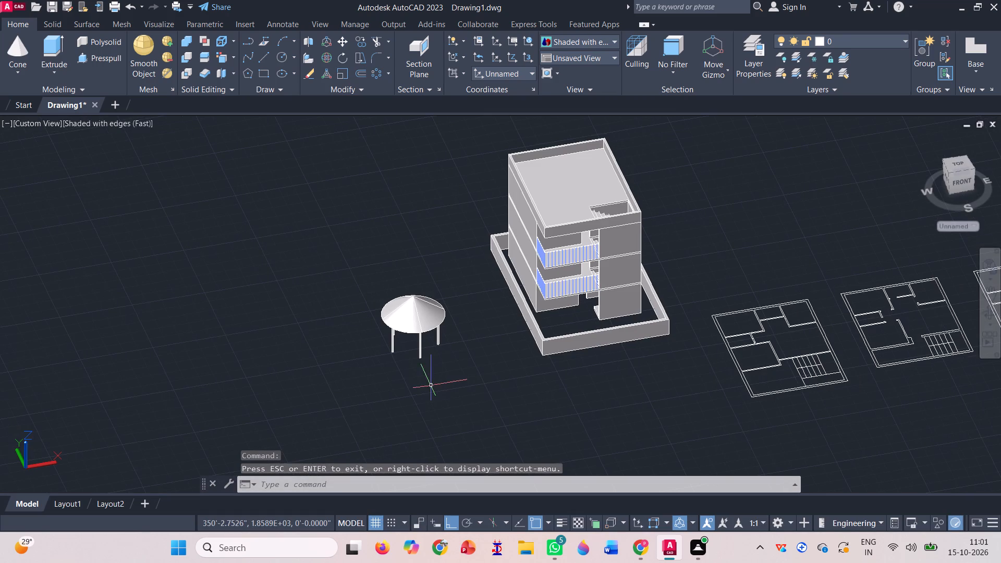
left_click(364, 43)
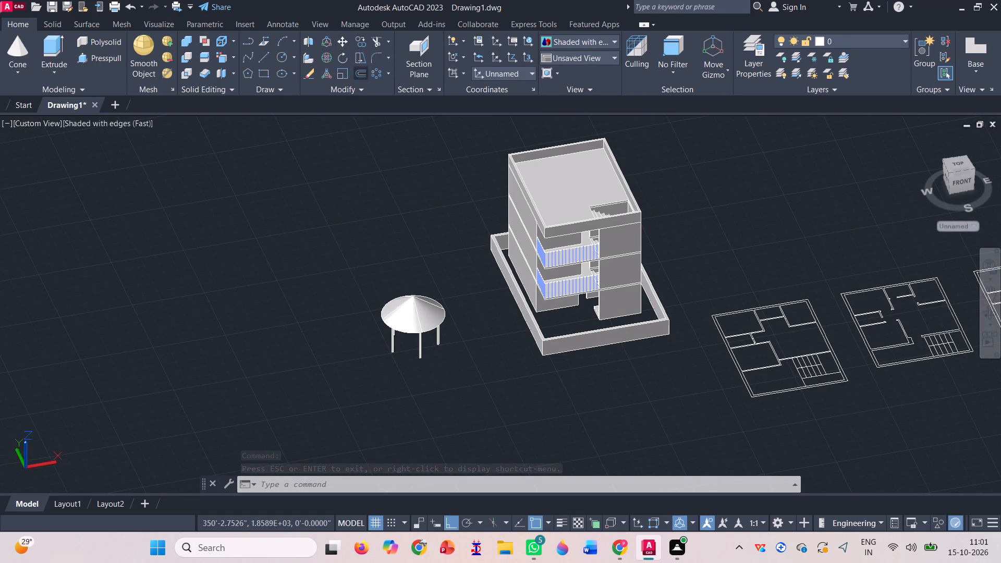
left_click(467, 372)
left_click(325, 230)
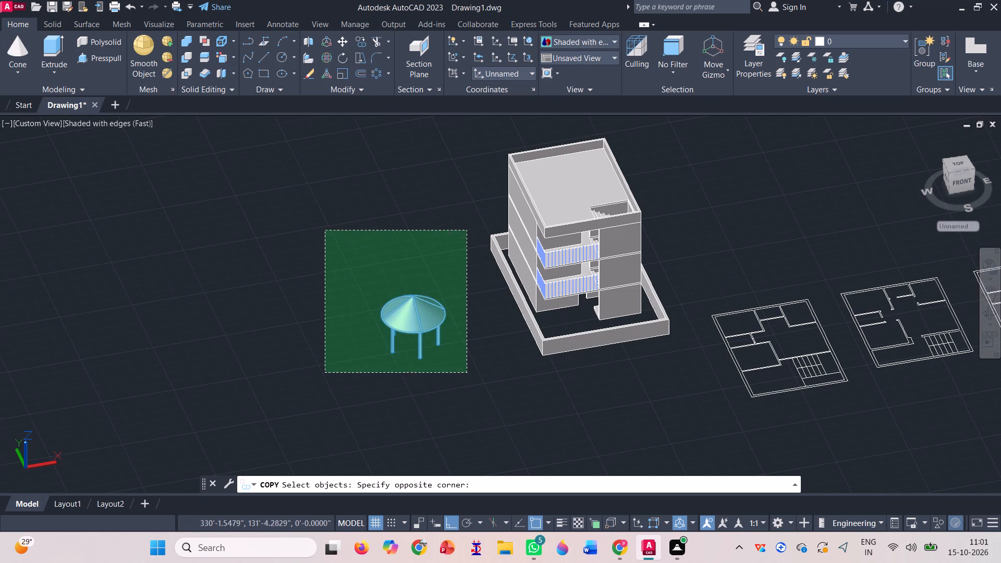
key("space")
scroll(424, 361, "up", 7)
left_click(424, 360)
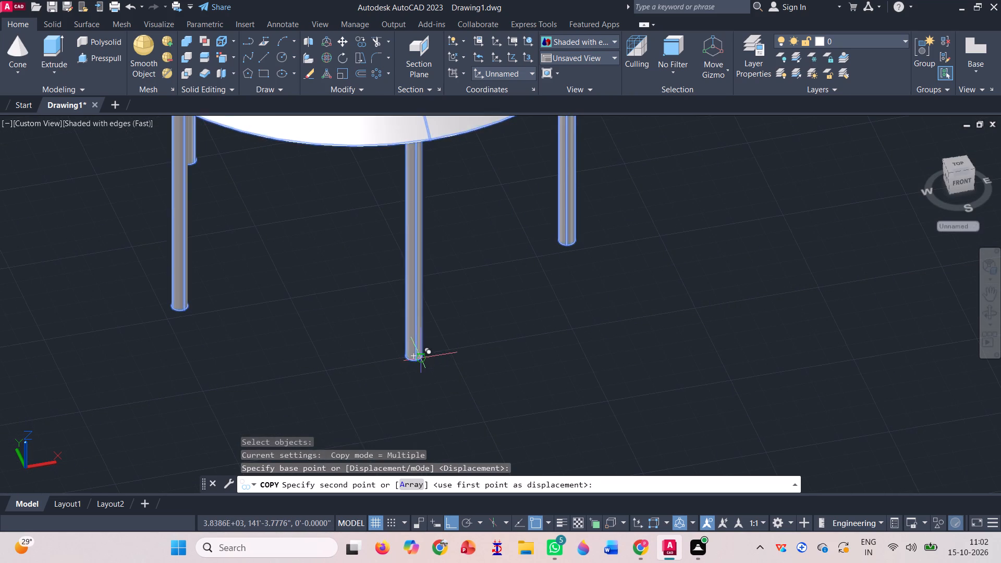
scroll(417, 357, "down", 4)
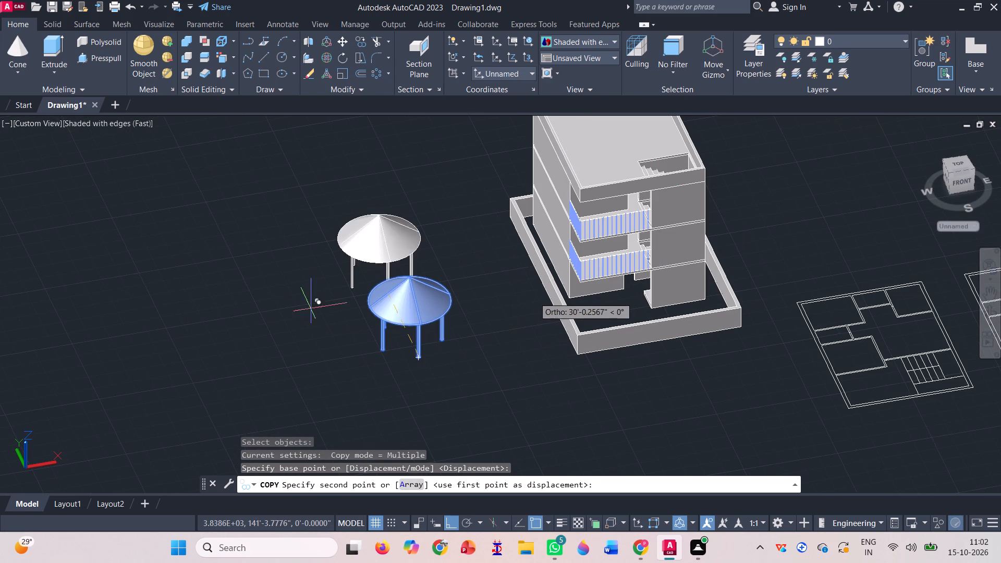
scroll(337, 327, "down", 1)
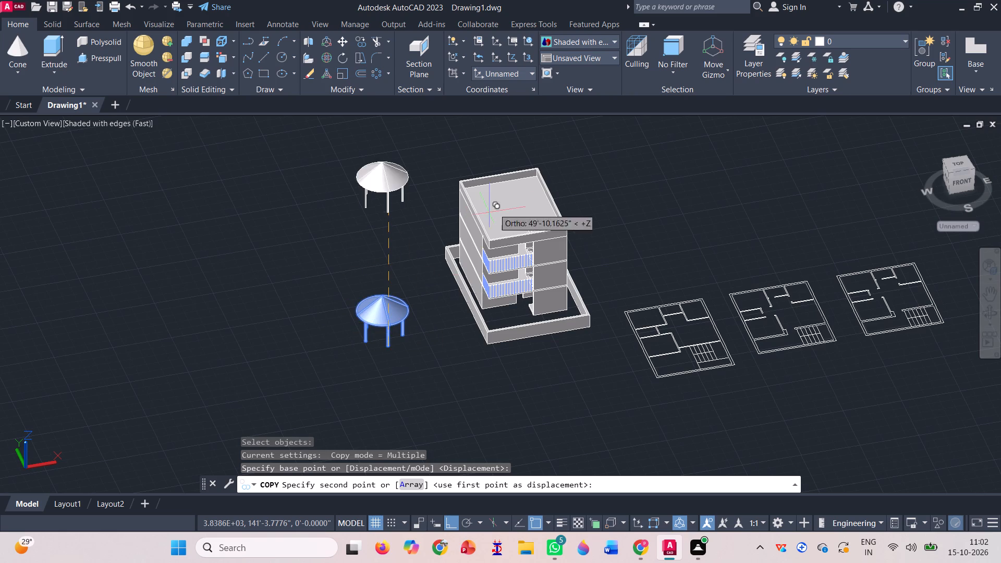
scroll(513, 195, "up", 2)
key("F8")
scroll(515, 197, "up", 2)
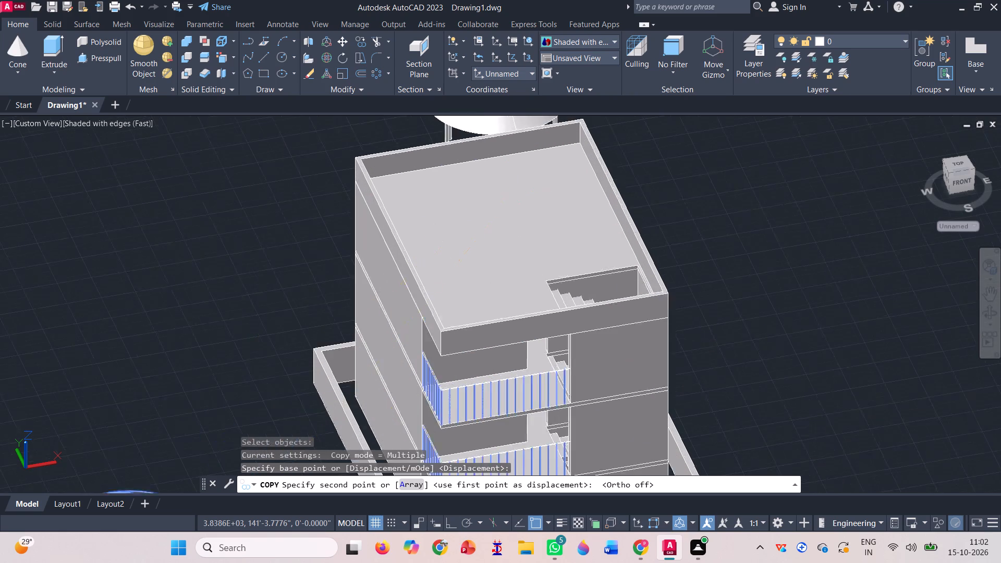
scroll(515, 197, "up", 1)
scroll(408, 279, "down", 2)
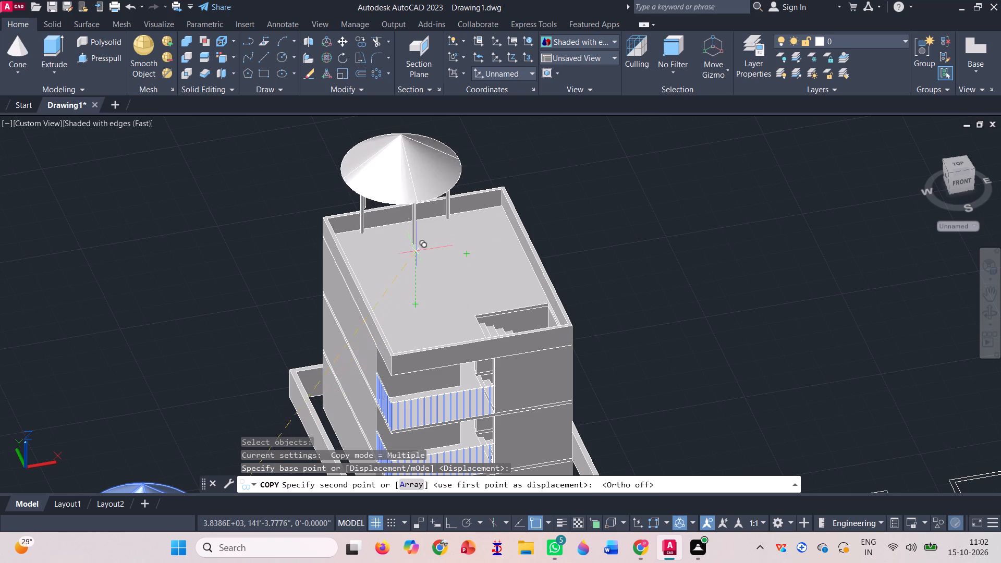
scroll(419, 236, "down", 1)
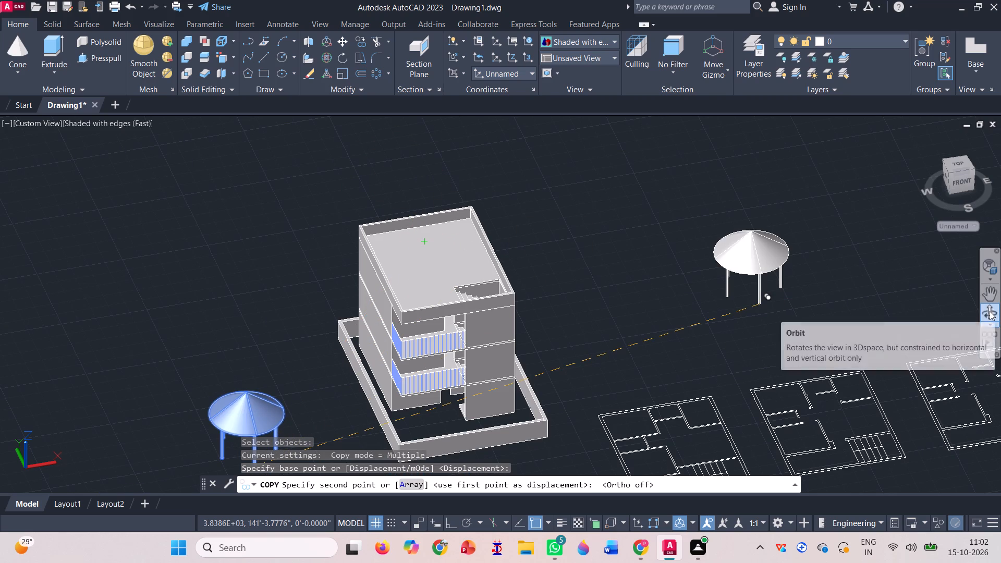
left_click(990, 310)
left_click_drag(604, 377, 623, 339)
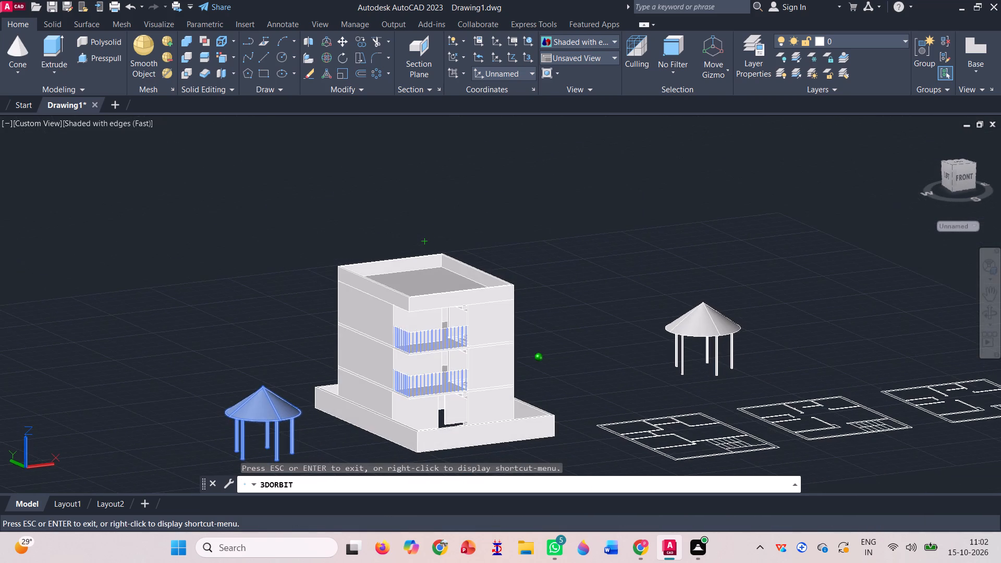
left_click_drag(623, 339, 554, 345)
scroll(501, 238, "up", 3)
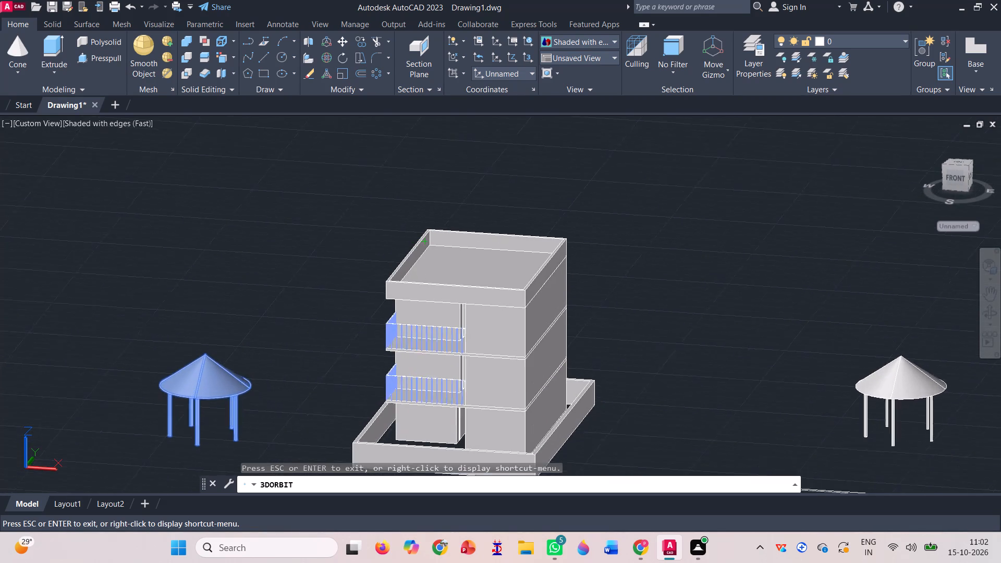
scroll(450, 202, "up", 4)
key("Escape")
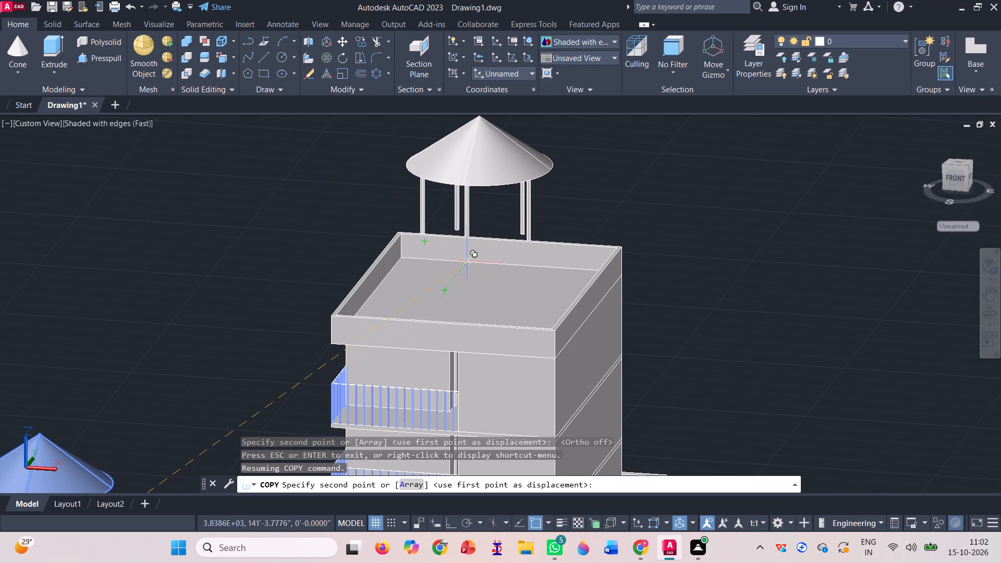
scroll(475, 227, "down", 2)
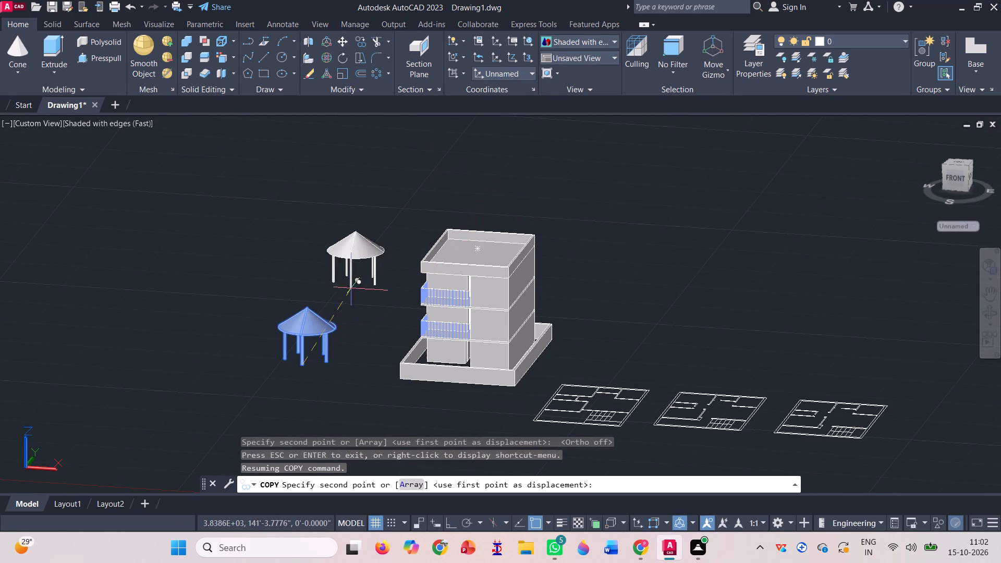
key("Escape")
Move the roof slab with its parapet off the house to open ground beyond the cone-roofed hut.
scroll(478, 230, "up", 2)
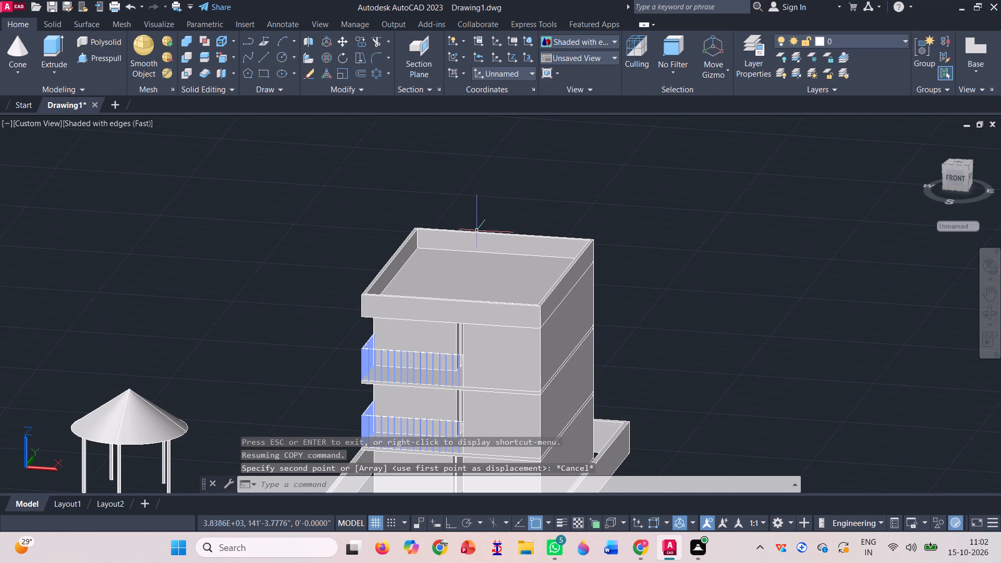
left_click(341, 38)
left_click(453, 266)
key("space")
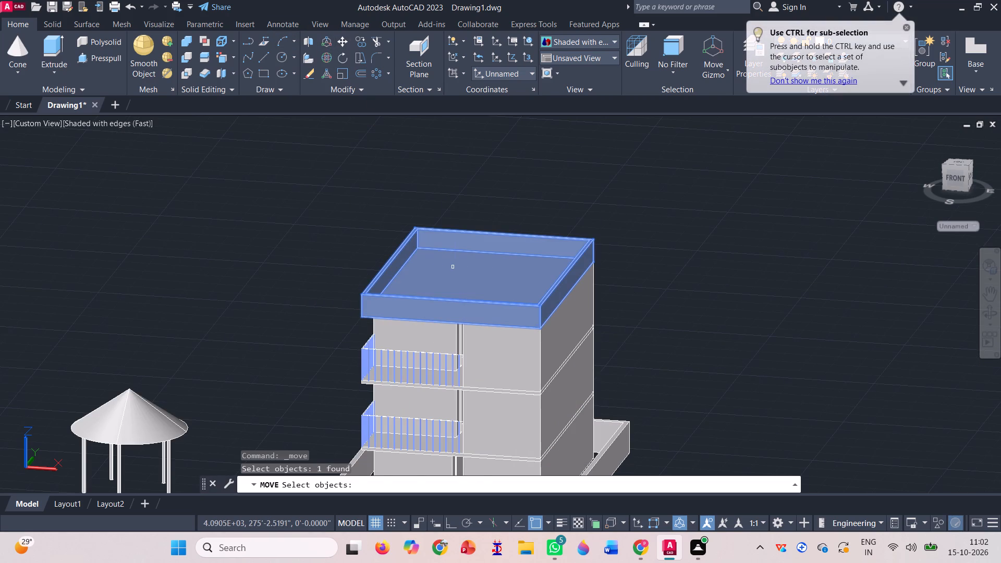
left_click(459, 303)
scroll(519, 274, "down", 2)
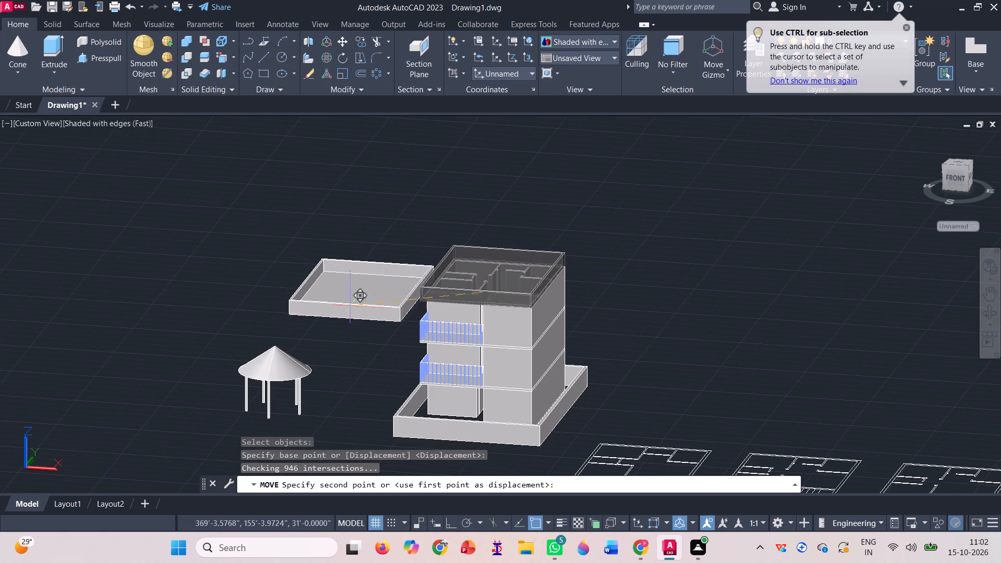
left_click(145, 387)
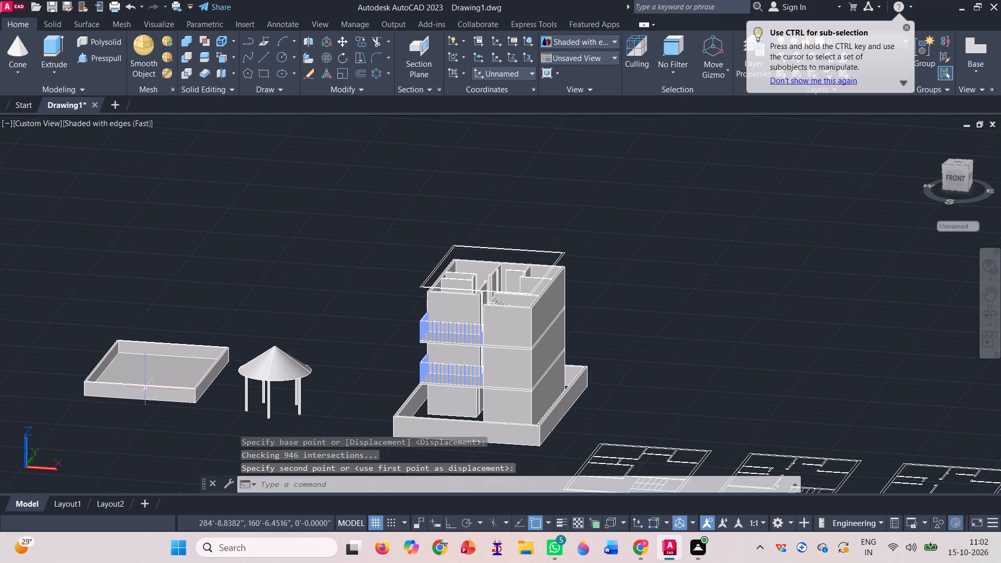
Delete the two leftover rectangular outlines floating above the top-floor walls of the house.
scroll(496, 303, "down", 2)
scroll(376, 317, "up", 3)
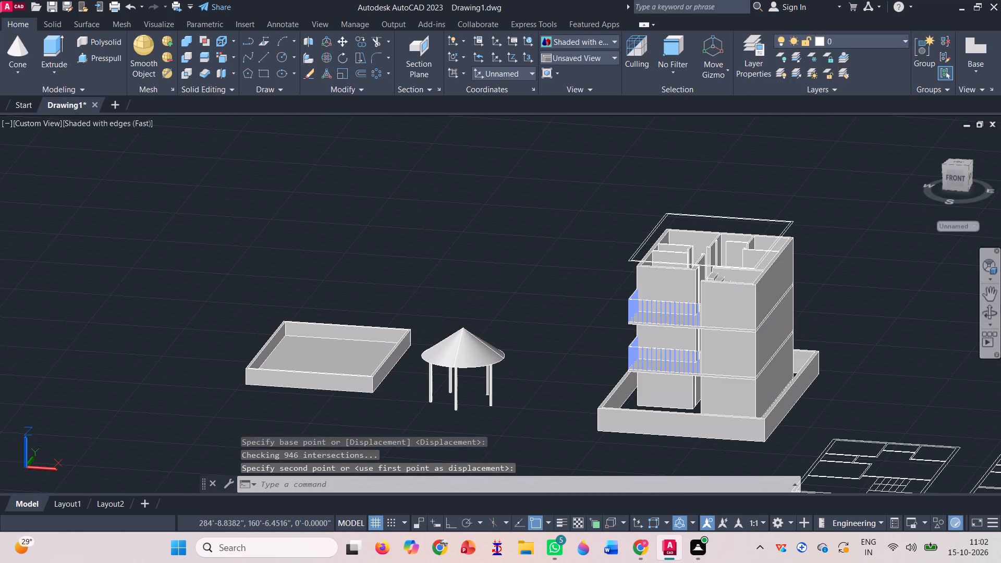
left_click(994, 308)
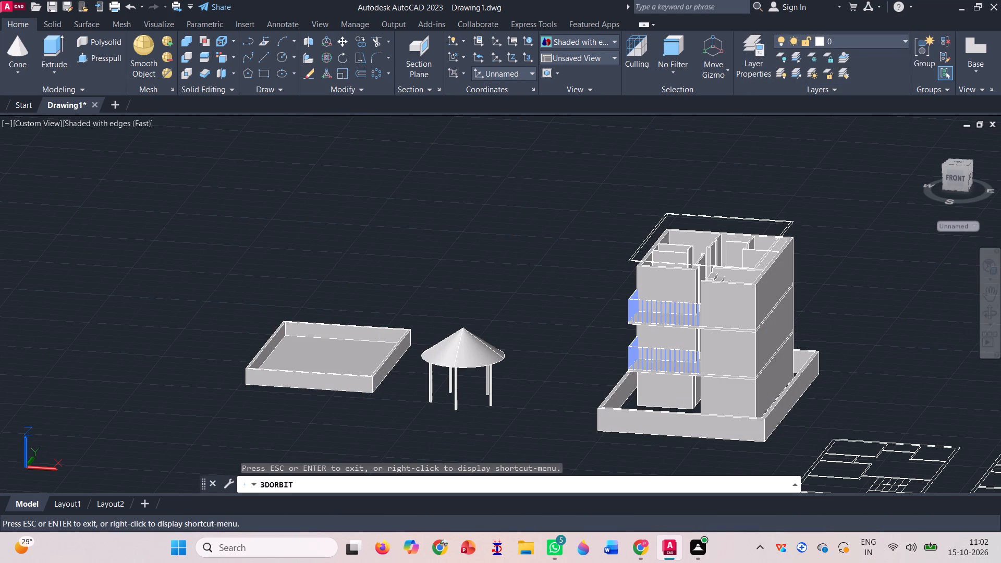
left_click_drag(203, 356, 343, 422)
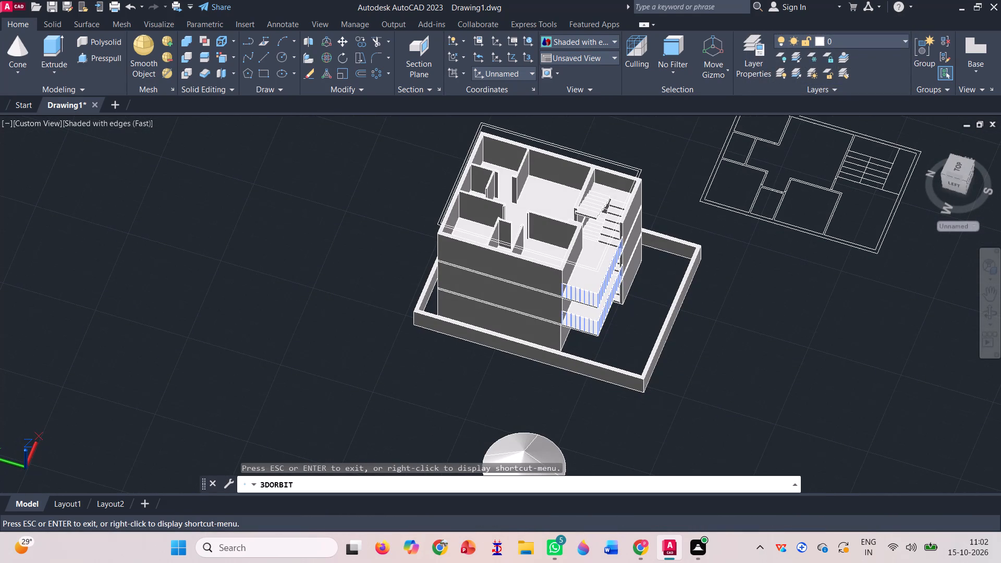
scroll(394, 264, "down", 3)
scroll(413, 318, "down", 5)
scroll(463, 271, "down", 3)
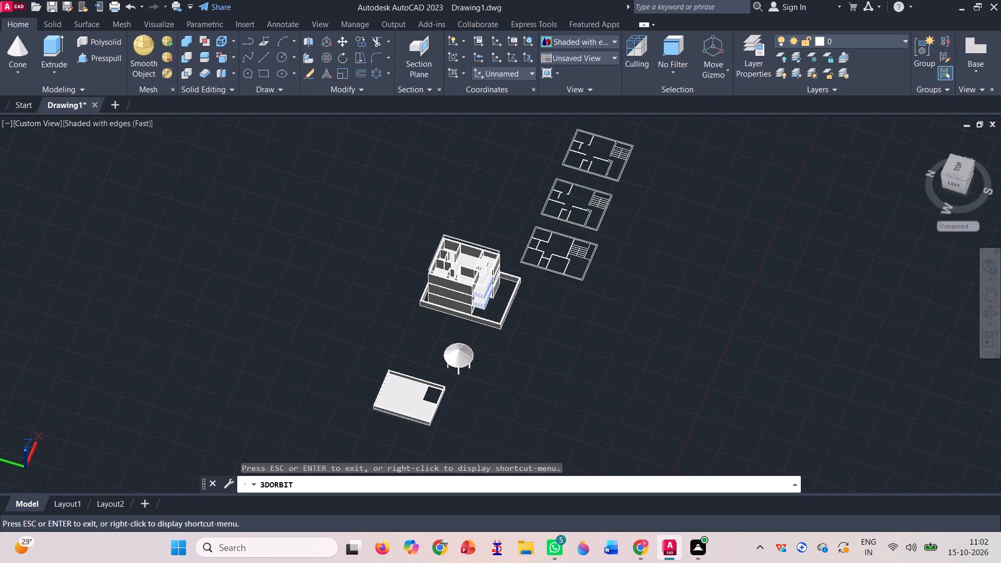
scroll(423, 440, "up", 8)
left_click_drag(545, 384, 547, 354)
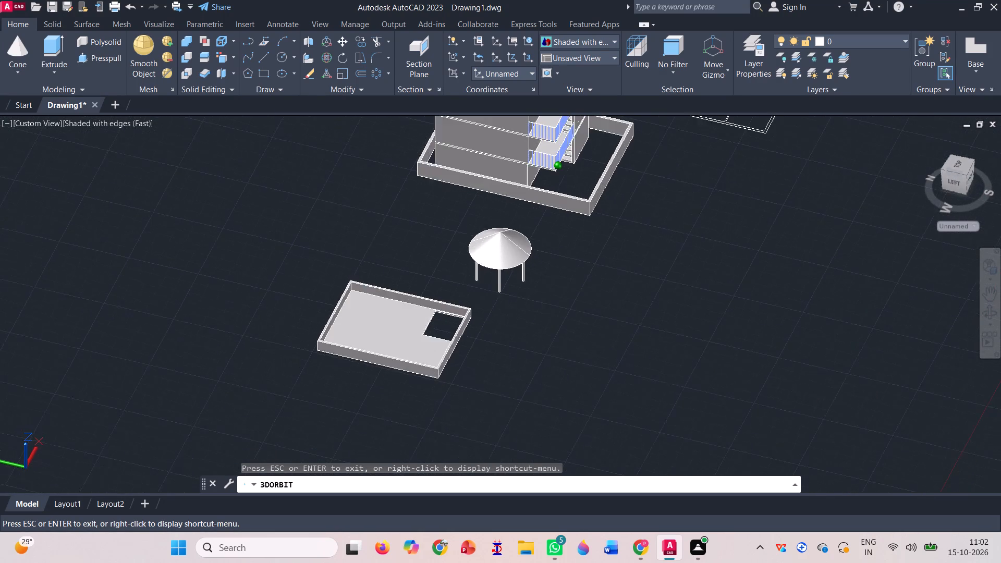
left_click_drag(547, 354, 557, 332)
scroll(535, 366, "down", 2)
scroll(526, 302, "down", 2)
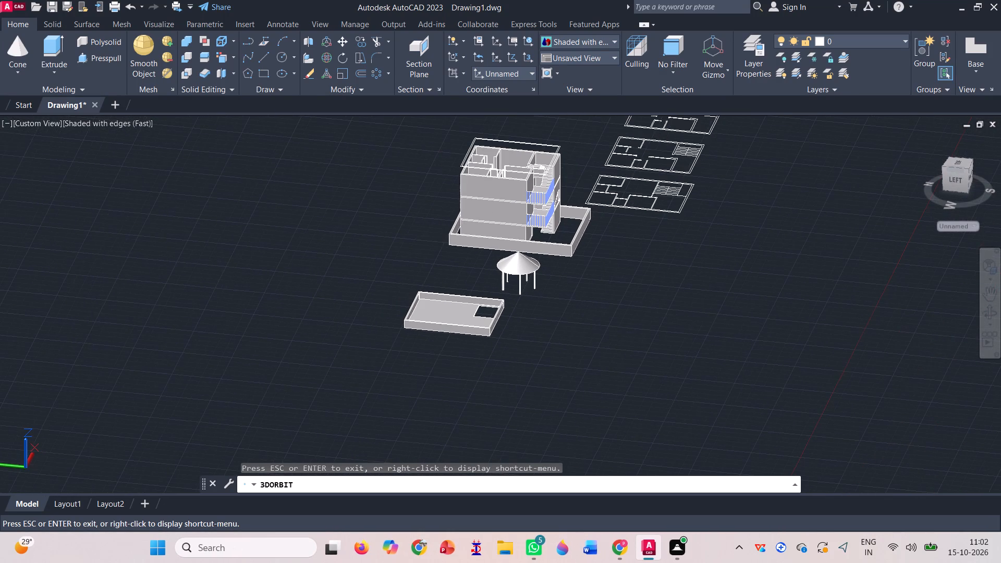
scroll(401, 202, "up", 2)
key("Escape")
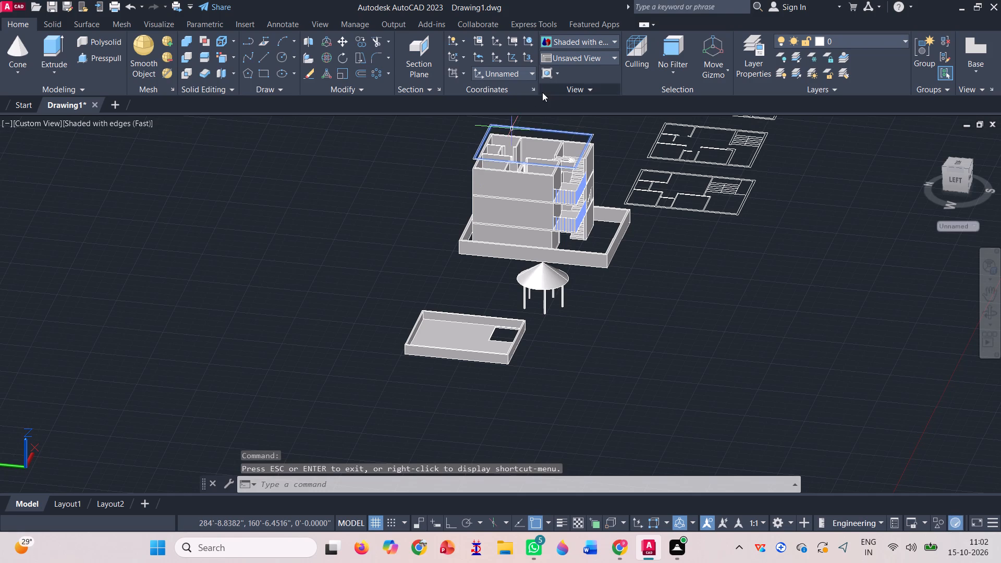
scroll(579, 128, "up", 2)
left_click(624, 144)
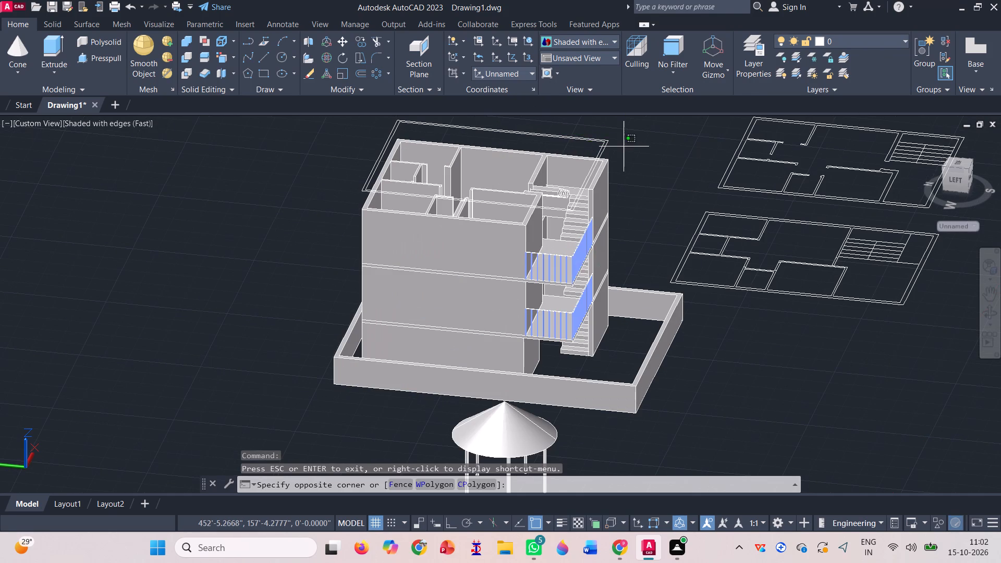
left_click(591, 129)
key("Delete")
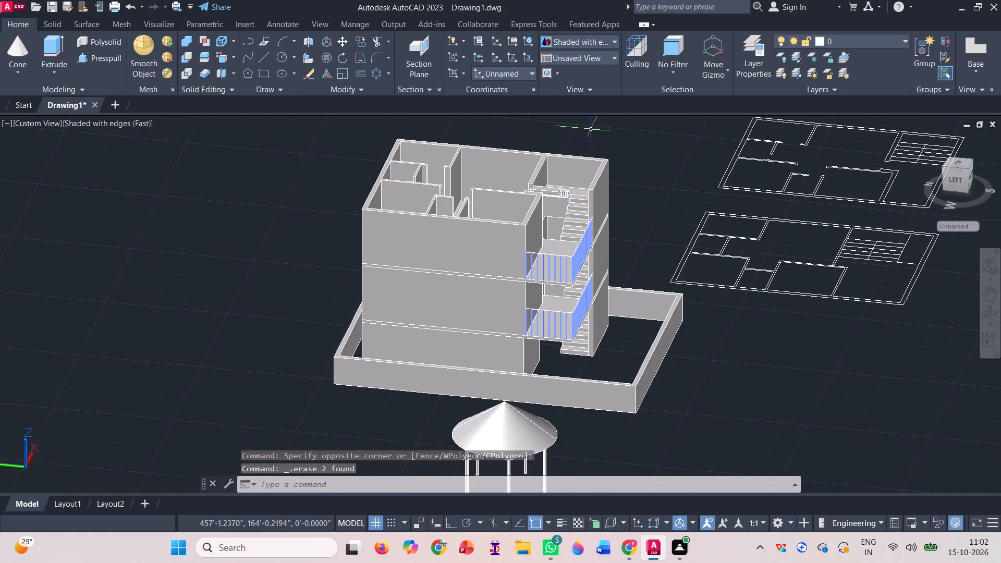
Move the cone-roofed hut by a post's foot onto the detached roof slab, at the end away from the stair opening.
scroll(591, 129, "down", 2)
scroll(557, 240, "up", 2)
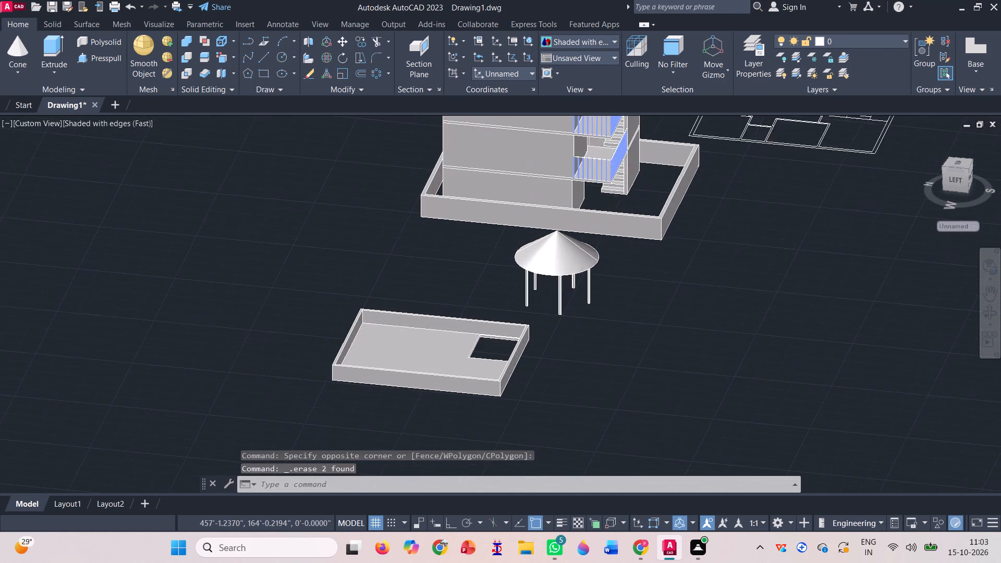
scroll(557, 240, "up", 1)
scroll(526, 283, "down", 1)
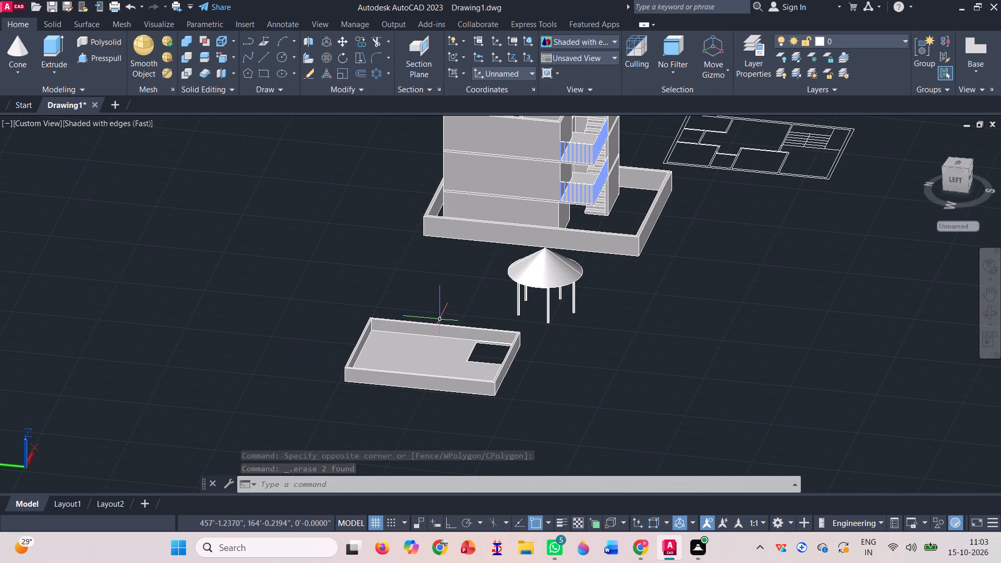
left_click(343, 40)
left_click(595, 318)
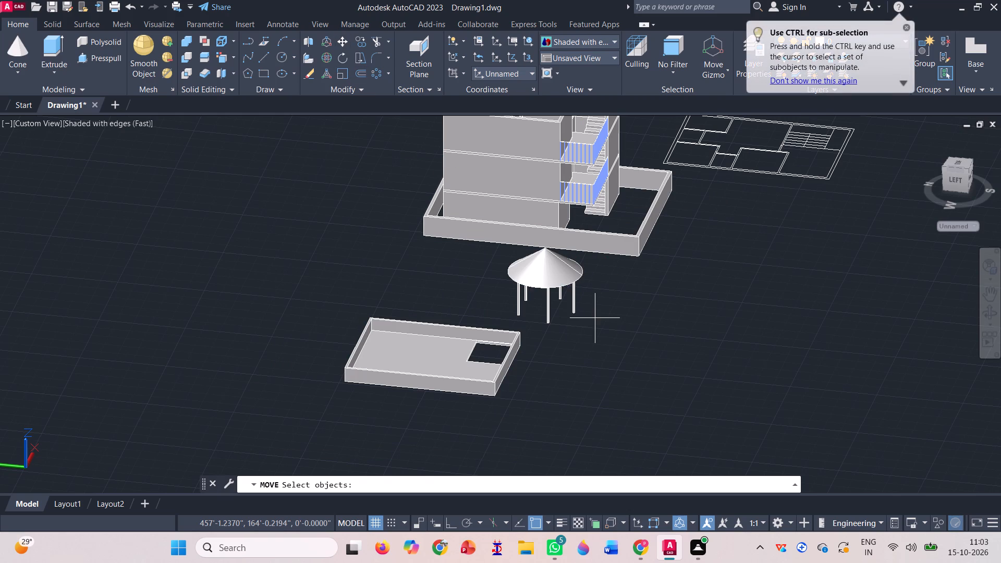
left_click(519, 262)
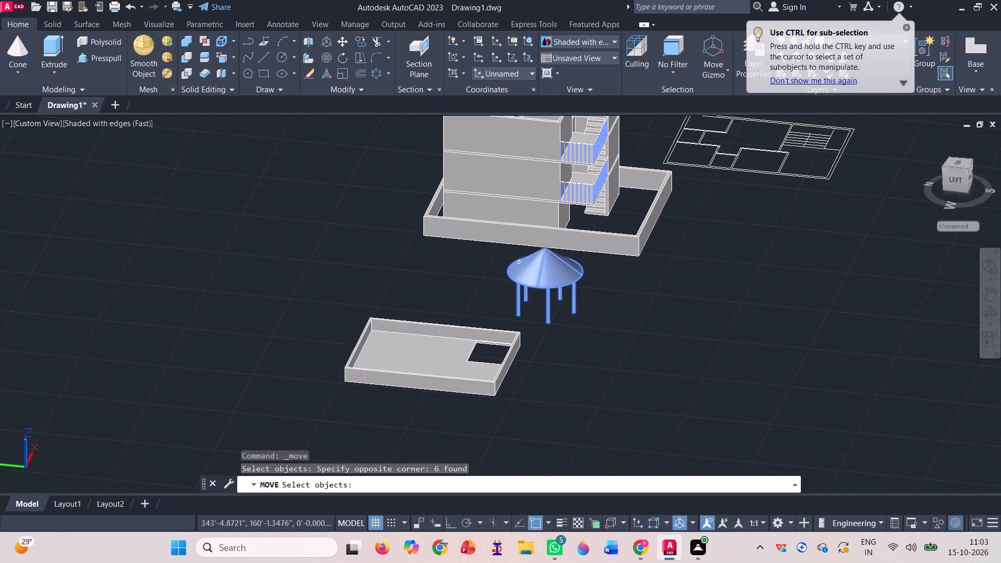
scroll(540, 290, "up", 2)
key("space")
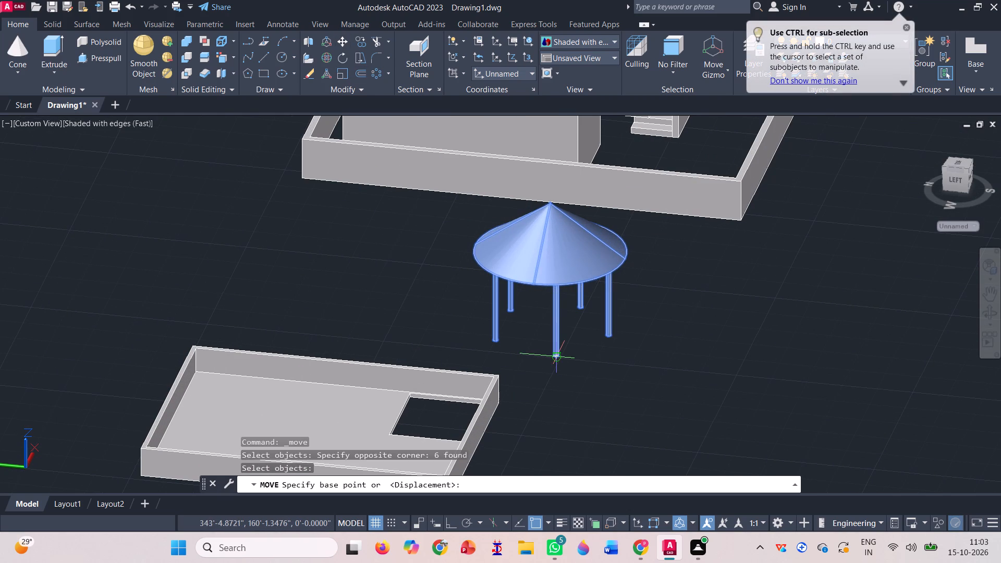
left_click(558, 359)
scroll(553, 309, "down", 1)
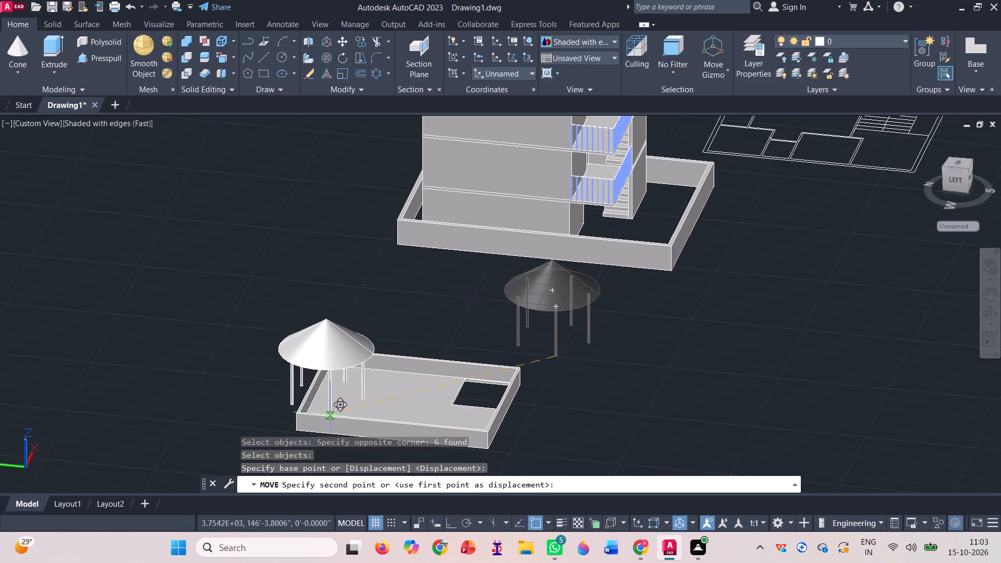
scroll(347, 413, "up", 2)
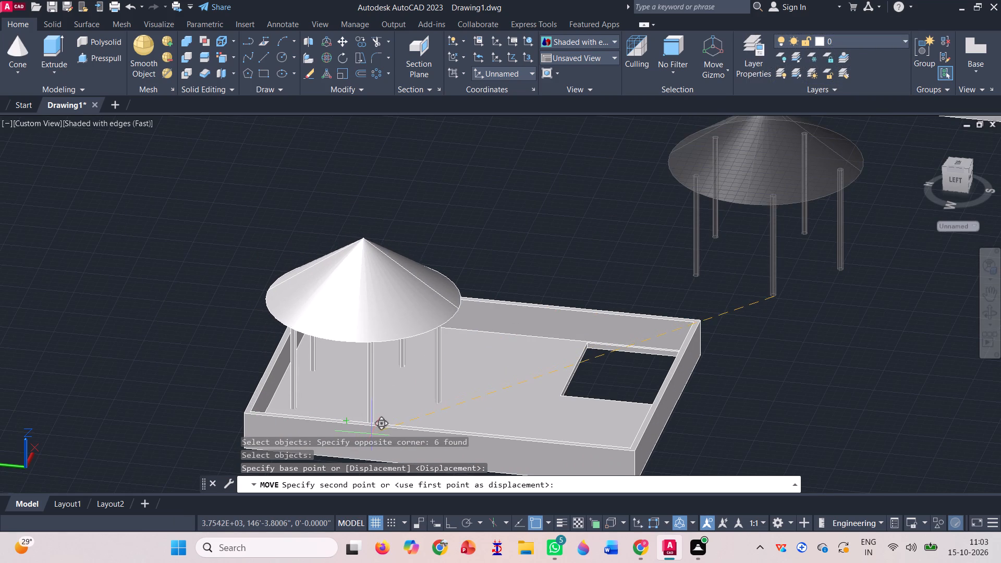
left_click(376, 424)
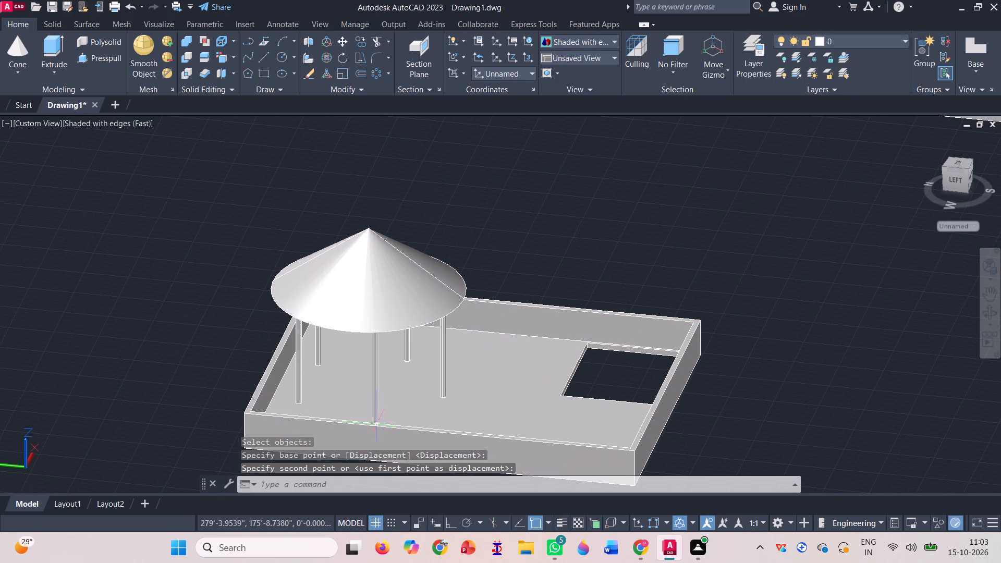
scroll(416, 361, "down", 2)
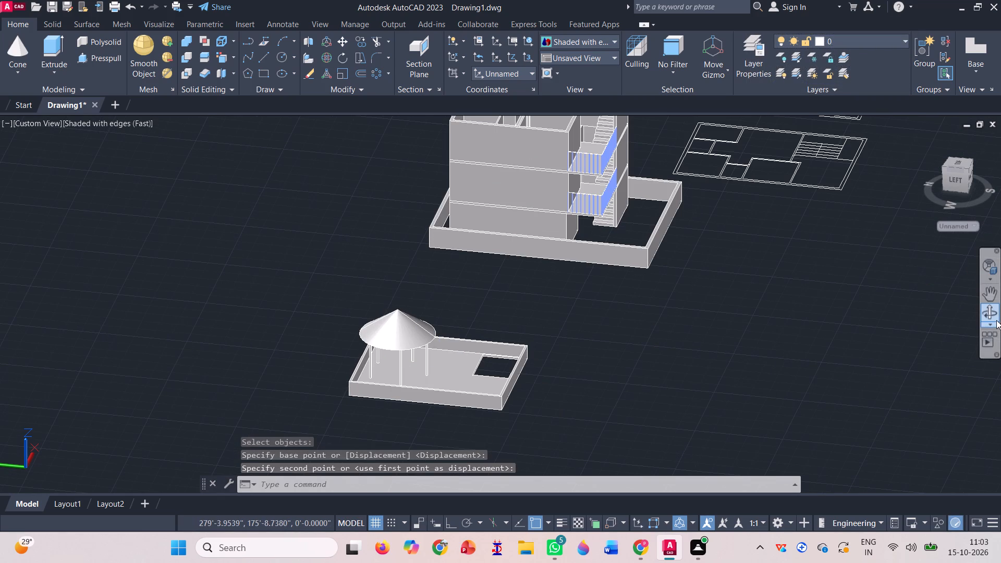
Examine from several sides how the cone-roofed hut's posts stand on the detached roof slab.
left_click(991, 313)
left_click_drag(604, 392, 604, 389)
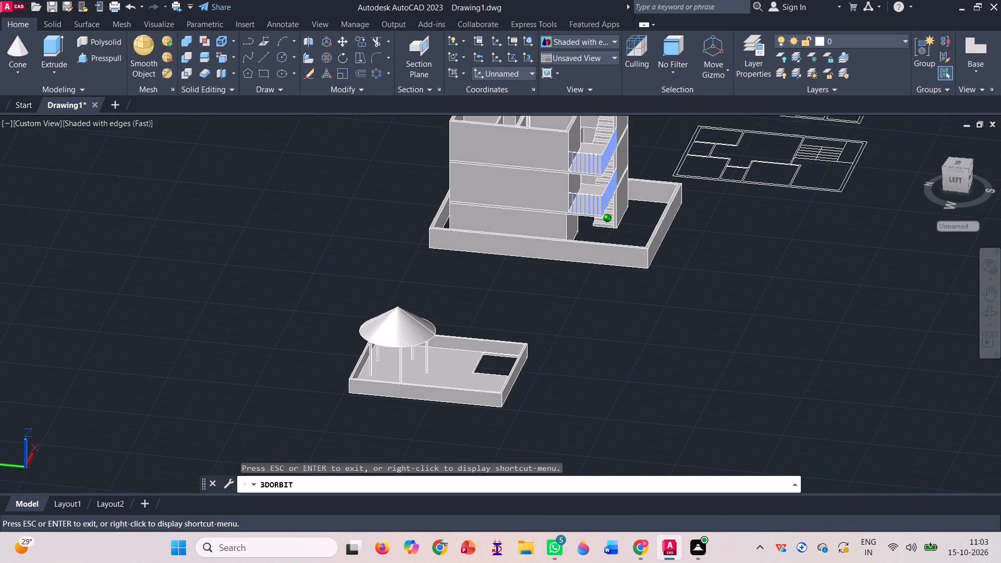
left_click_drag(604, 389, 594, 379)
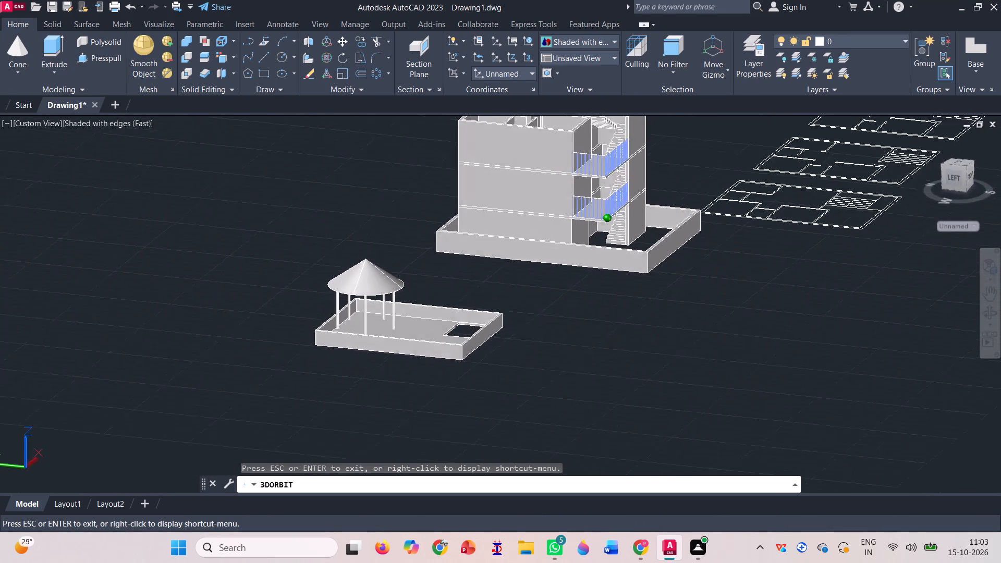
left_click_drag(594, 379, 627, 363)
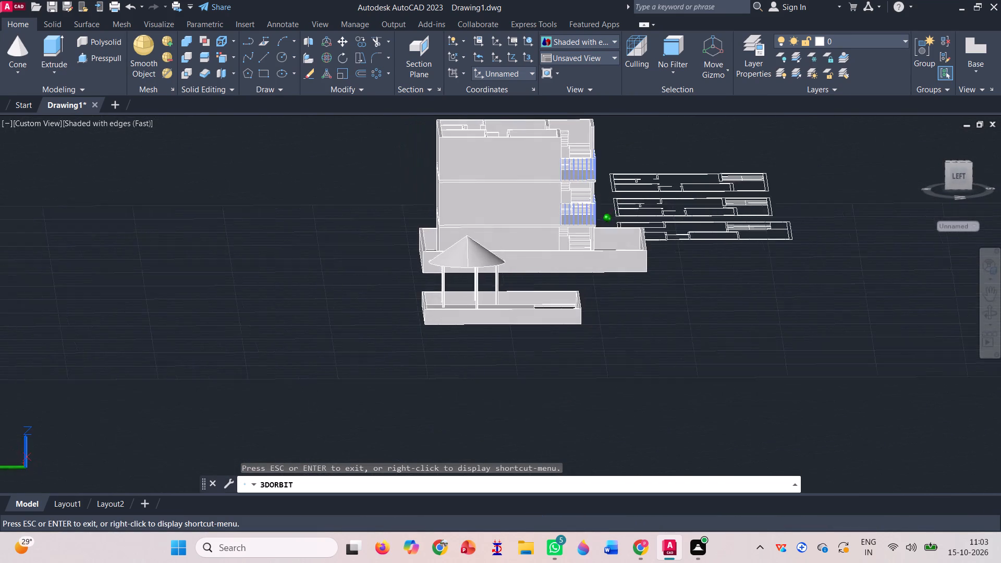
left_click_drag(627, 363, 520, 378)
scroll(236, 167, "up", 4)
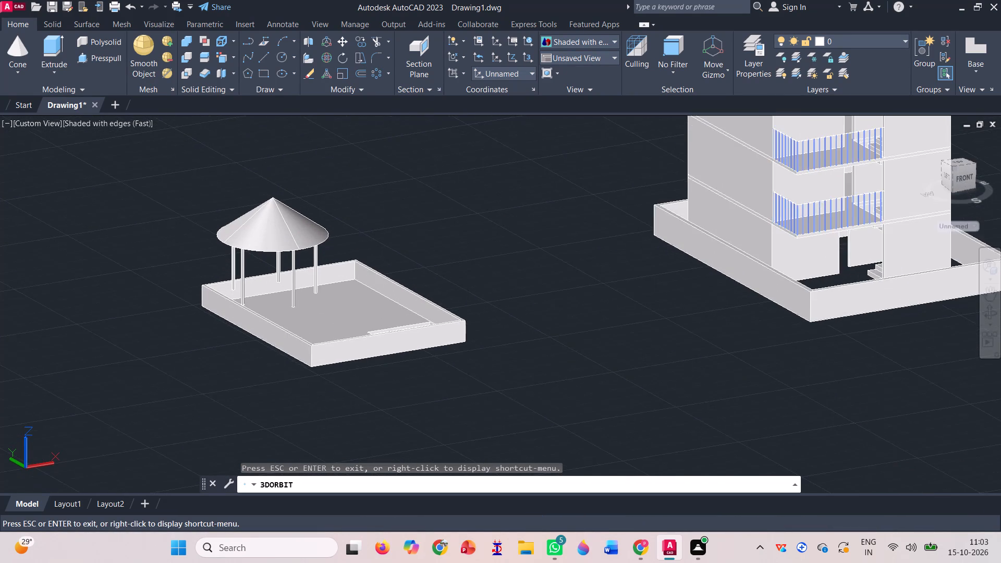
scroll(265, 206, "up", 2)
key("Escape")
Lower the cone roof and all five posts together along the Z axis by about 2'-1" toward the slab.
scroll(276, 281, "up", 1)
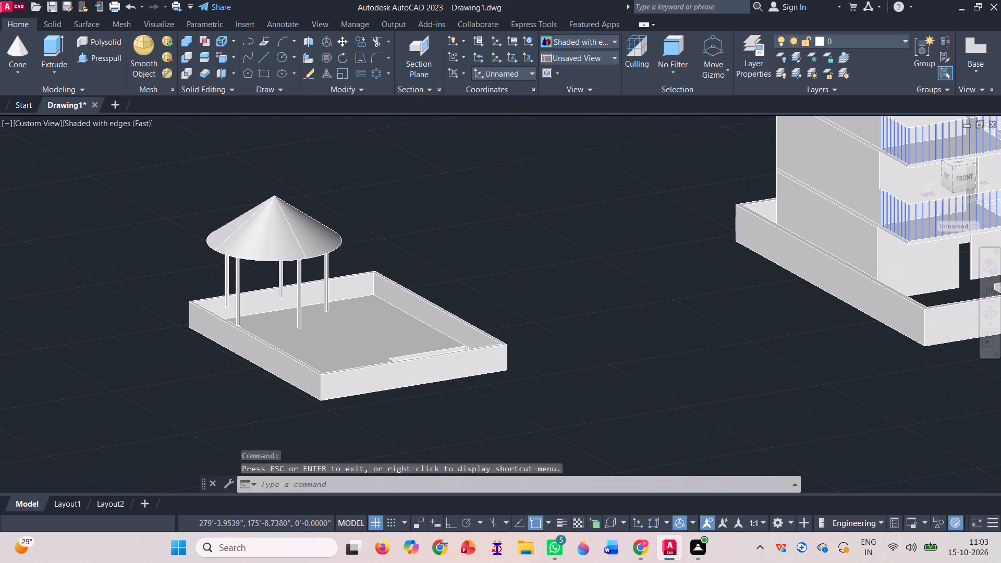
scroll(276, 281, "up", 2)
left_click(325, 207)
left_click(291, 259)
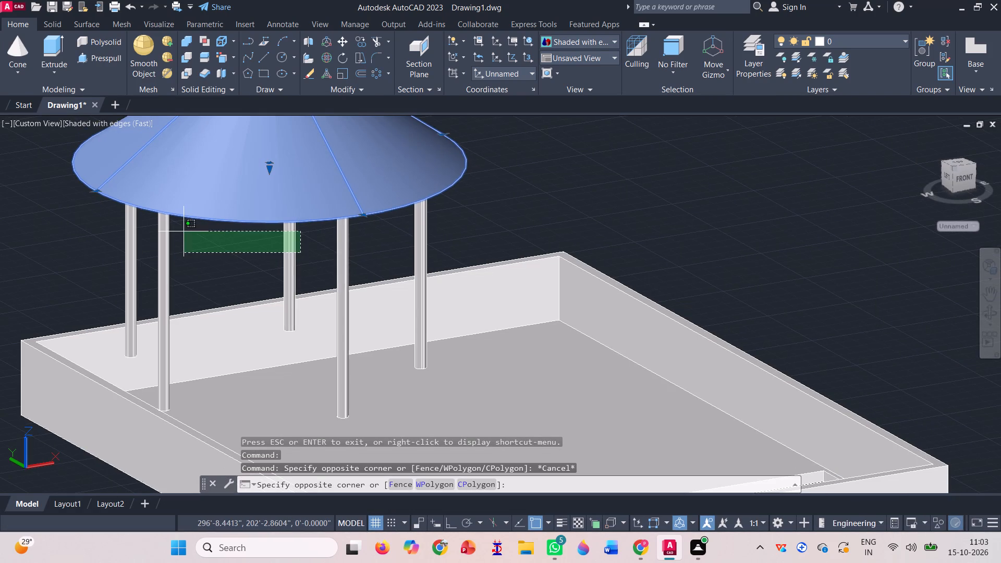
left_click(117, 228)
left_click(357, 231)
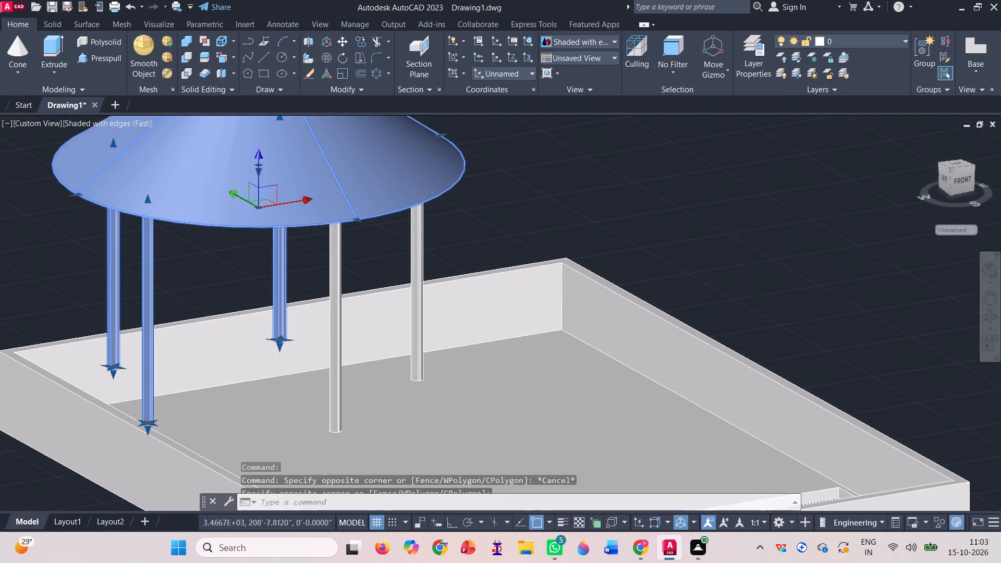
left_click(307, 234)
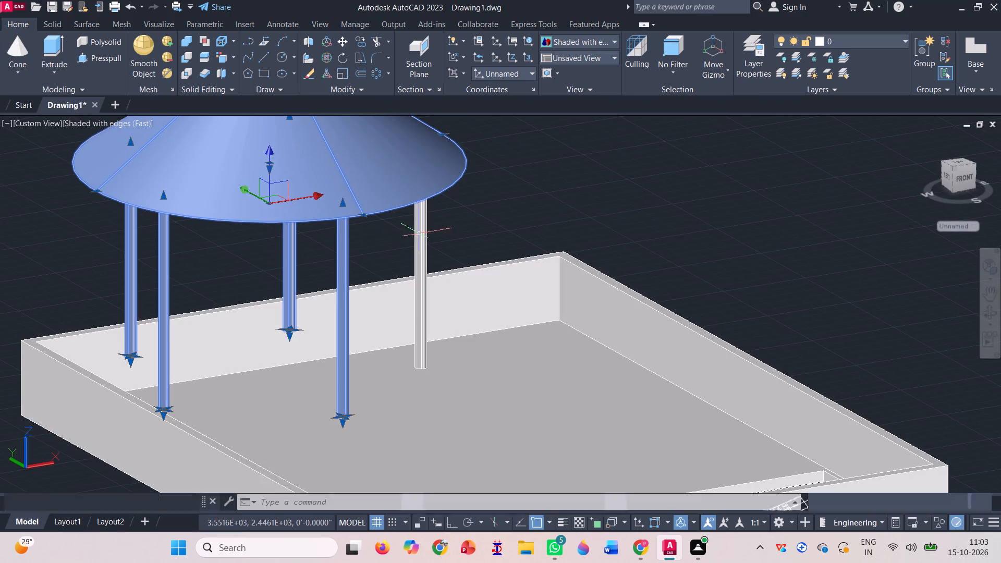
left_click(430, 220)
left_click(395, 223)
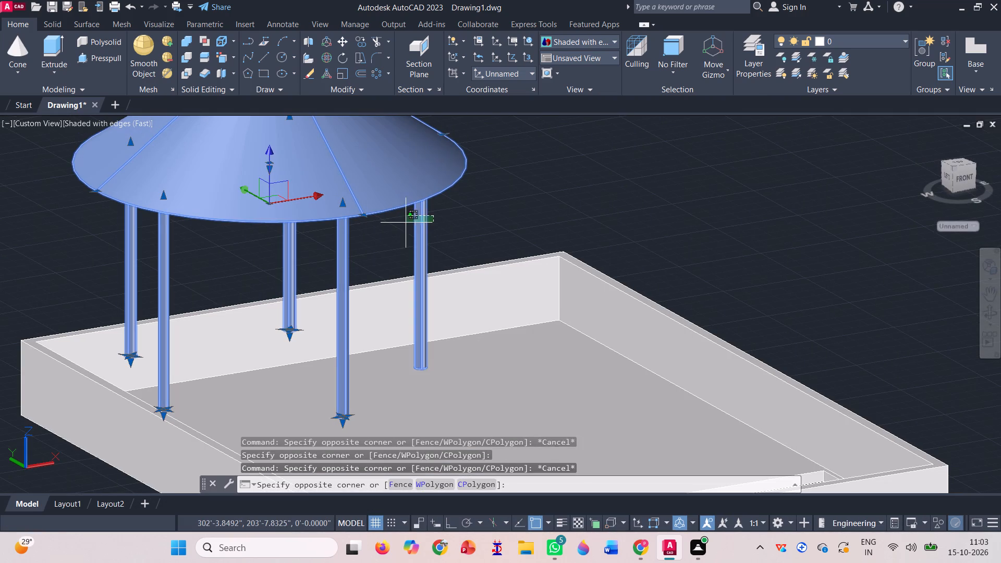
key("space")
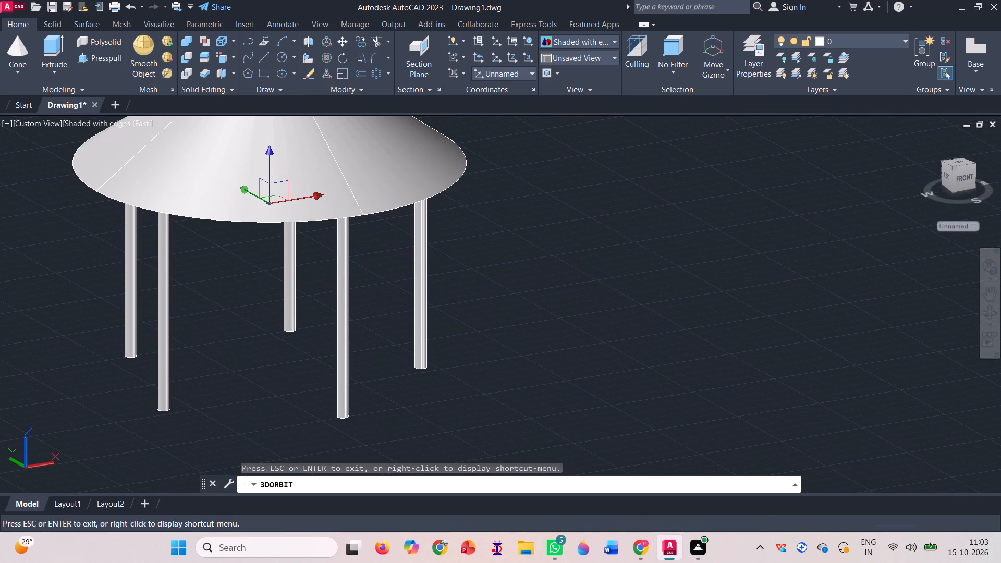
scroll(399, 306, "down", 2)
key("Escape")
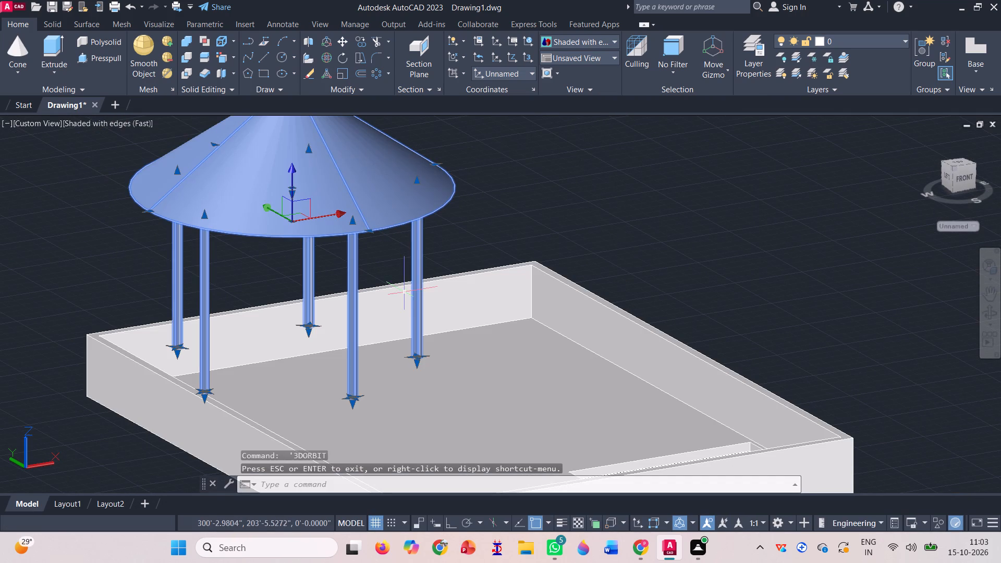
left_click_drag(293, 172, 292, 221)
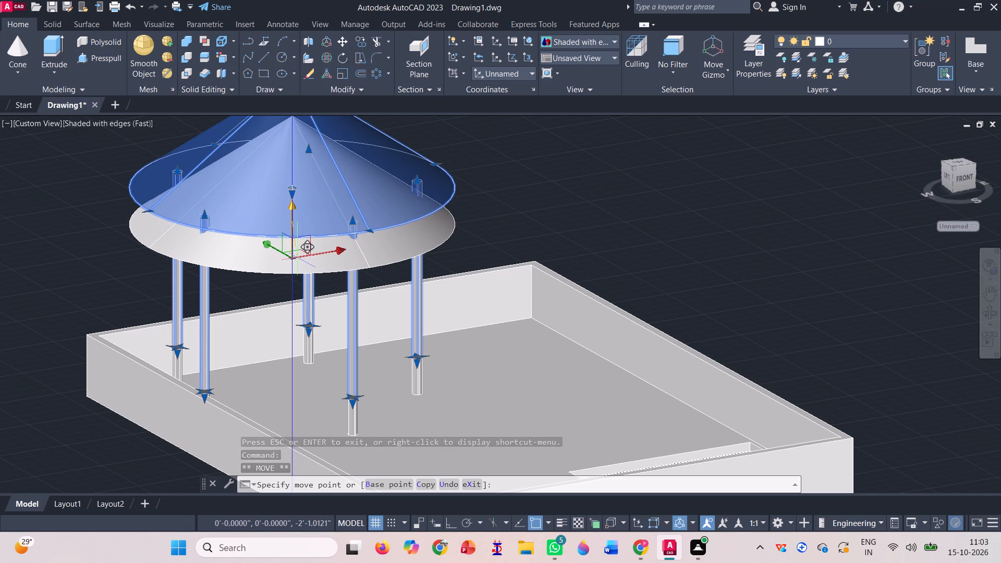
left_click(297, 257)
scroll(299, 267, "down", 4)
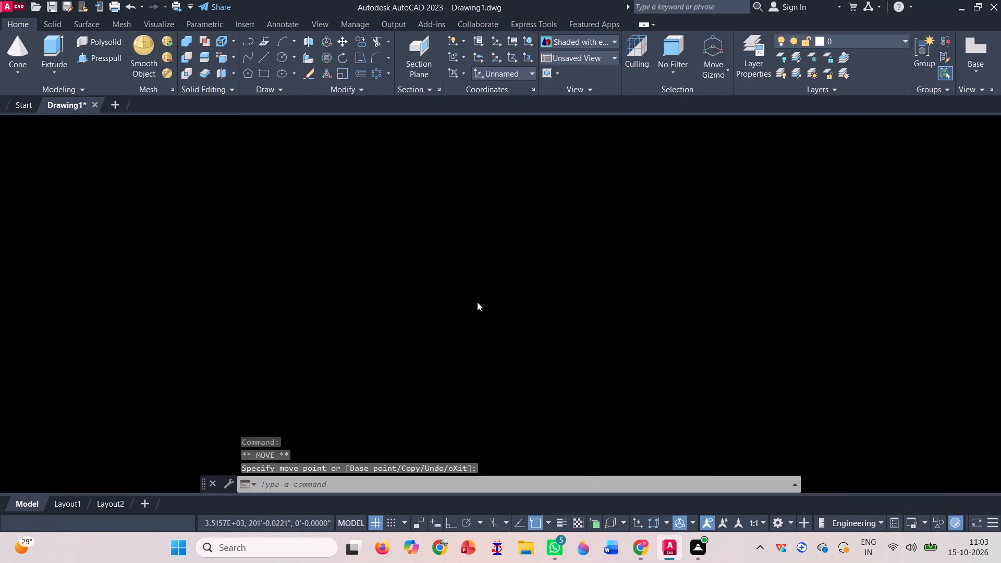
scroll(420, 217, "down", 1)
key("Escape")
key("Escape")
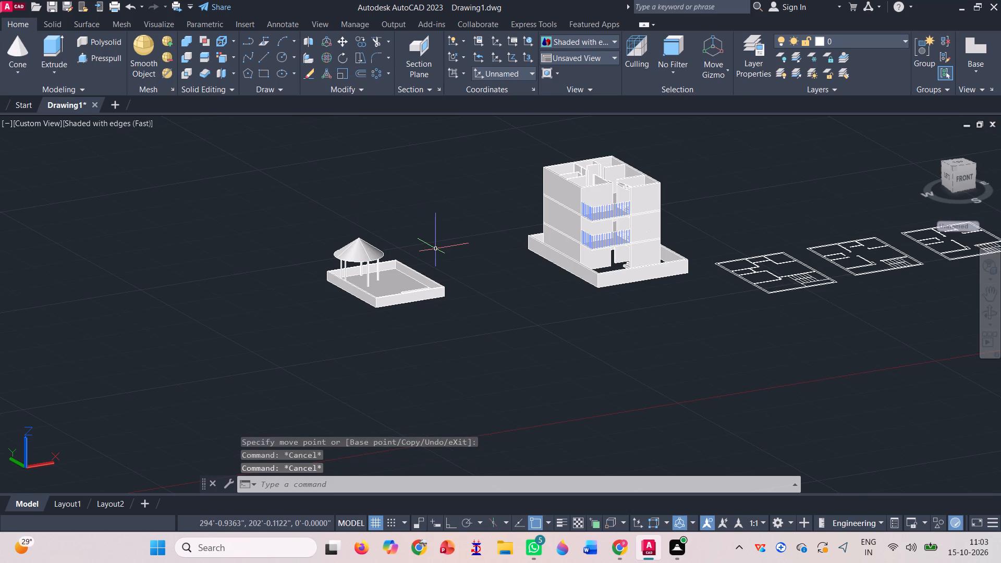
Examine the post feet against the slab surface and parapet from different angles.
scroll(388, 228, "up", 3)
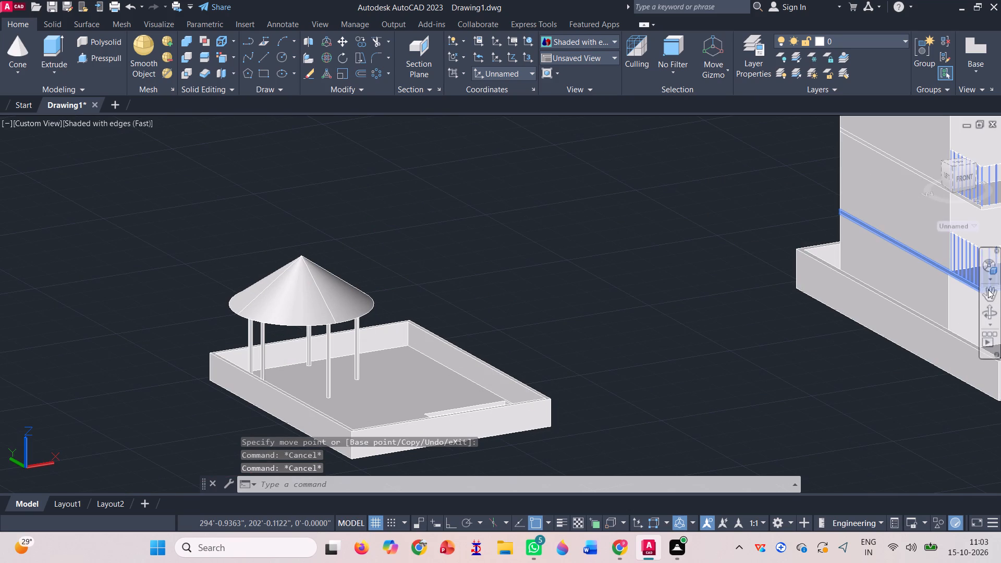
left_click(990, 290)
left_click_drag(711, 398, 654, 399)
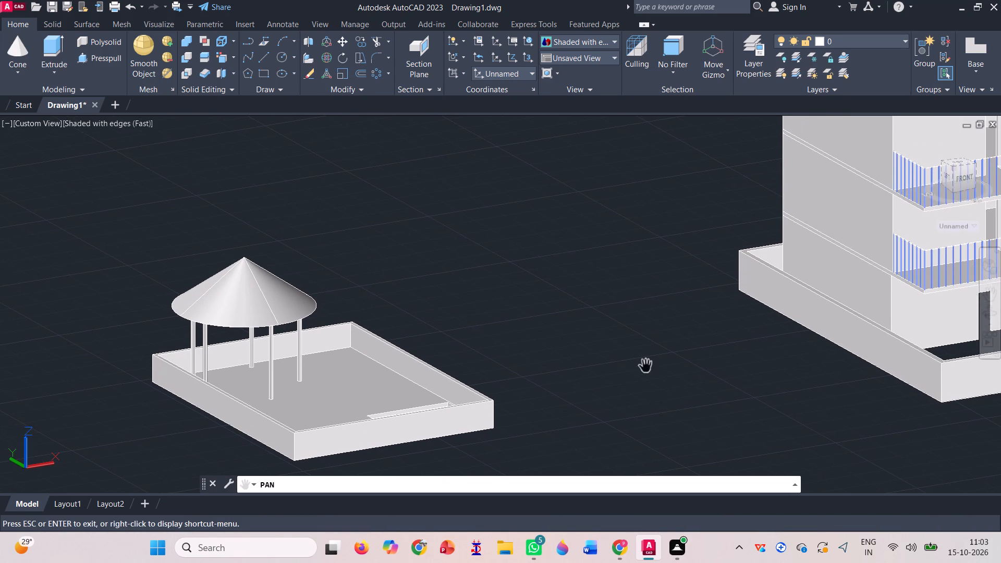
scroll(650, 319, "down", 3)
key("Escape")
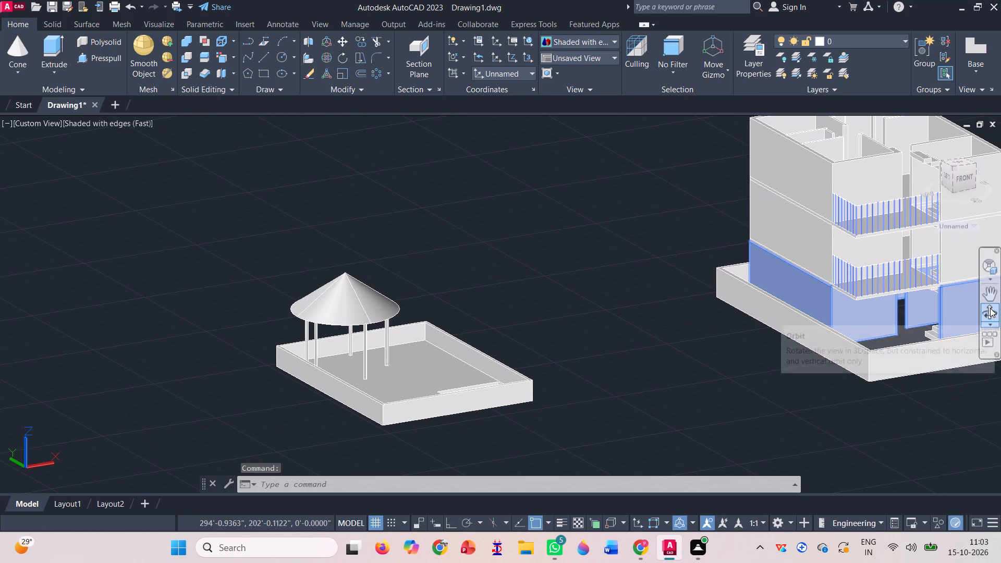
left_click(990, 308)
left_click_drag(541, 340, 463, 353)
scroll(312, 229, "up", 6)
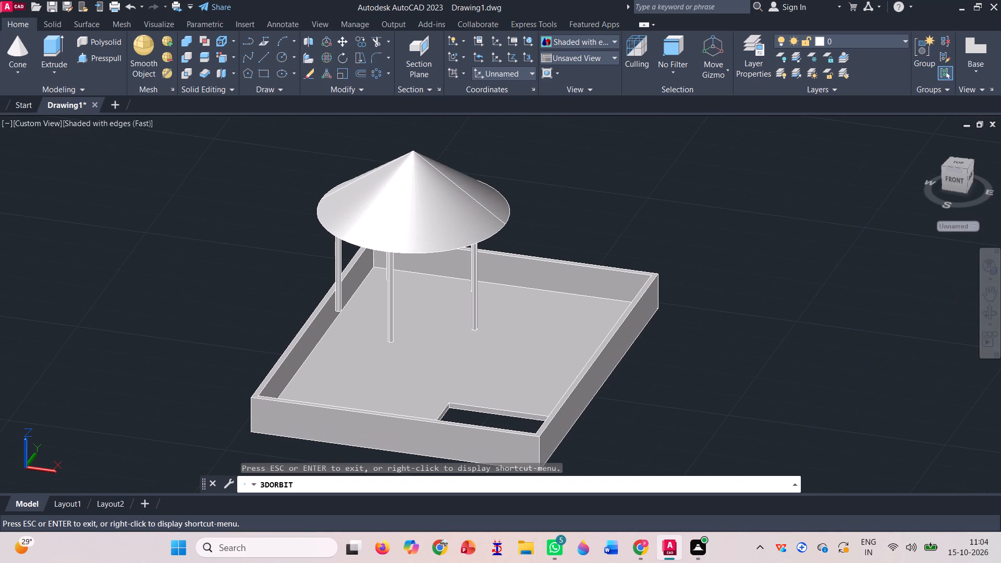
left_click_drag(377, 357, 386, 323)
scroll(246, 351, "up", 2)
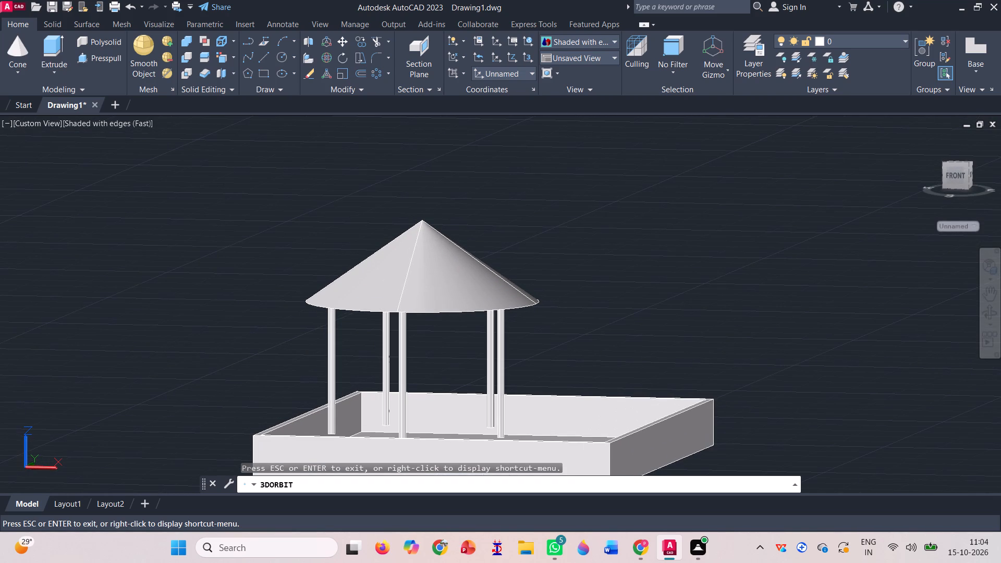
left_click_drag(277, 324, 299, 330)
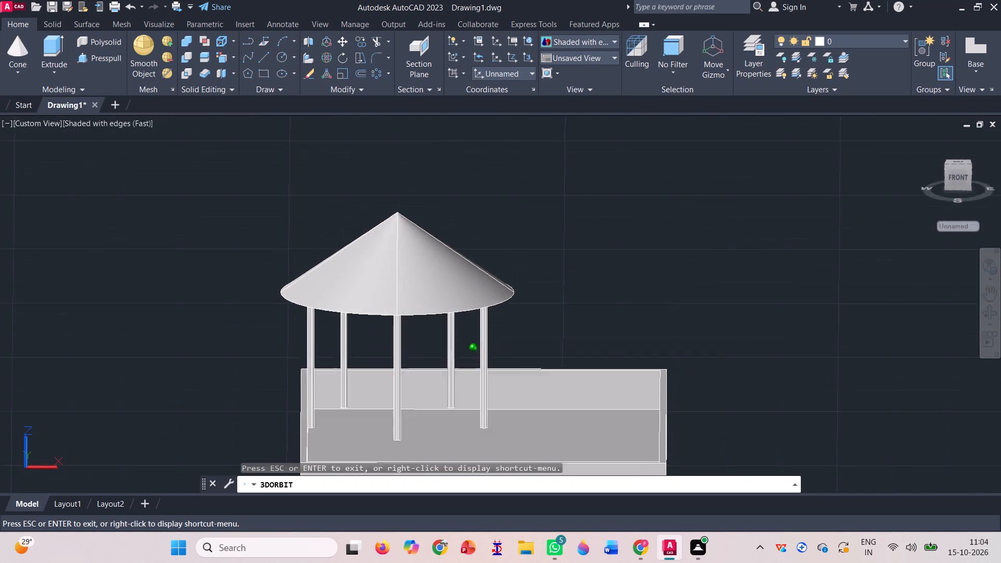
left_click_drag(299, 330, 270, 320)
left_click_drag(466, 391, 465, 411)
scroll(409, 435, "up", 3)
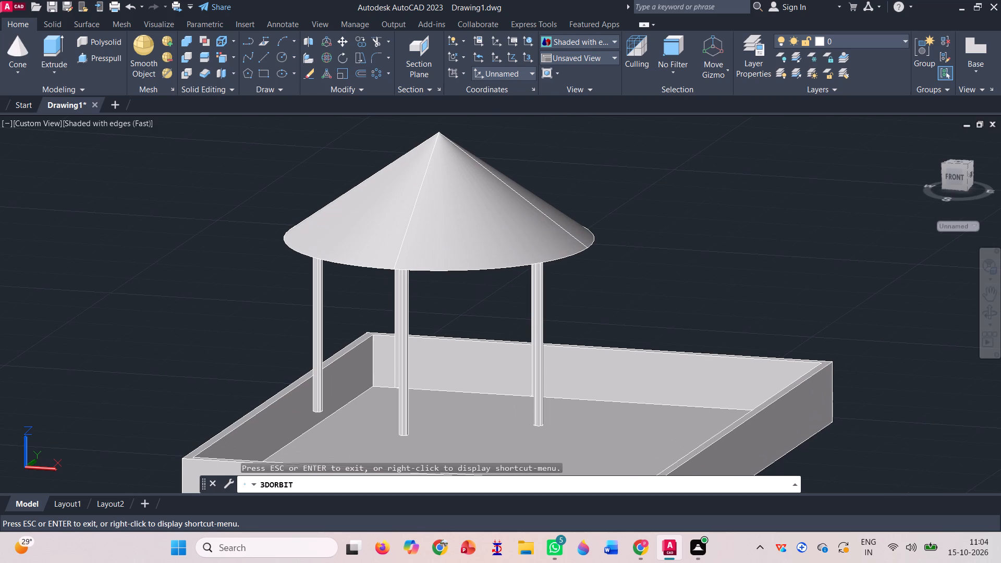
key("Escape")
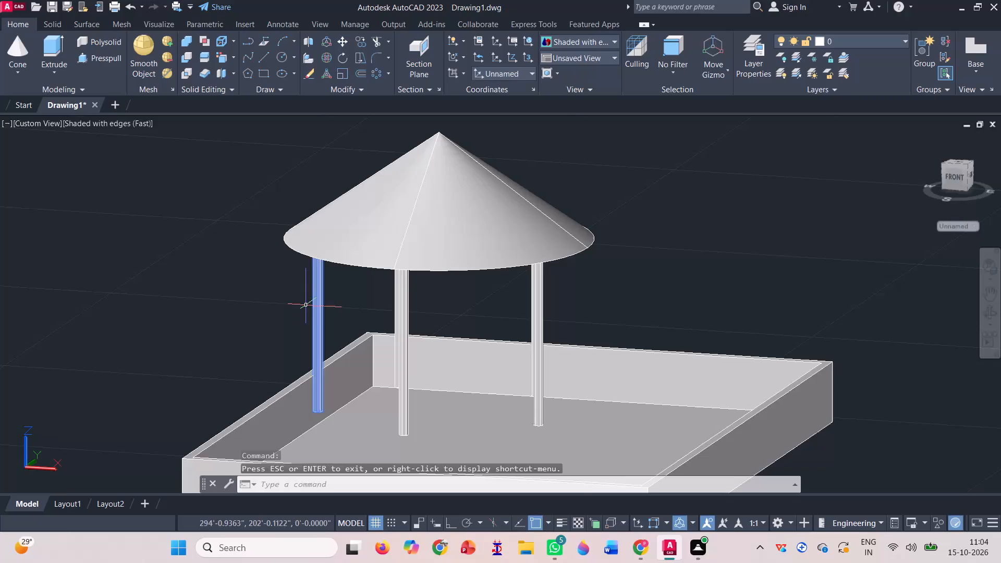
Lower the cone roof and all five posts a further 1'-3" or so along the Z axis toward the slab surface.
left_click(316, 310)
left_click(404, 204)
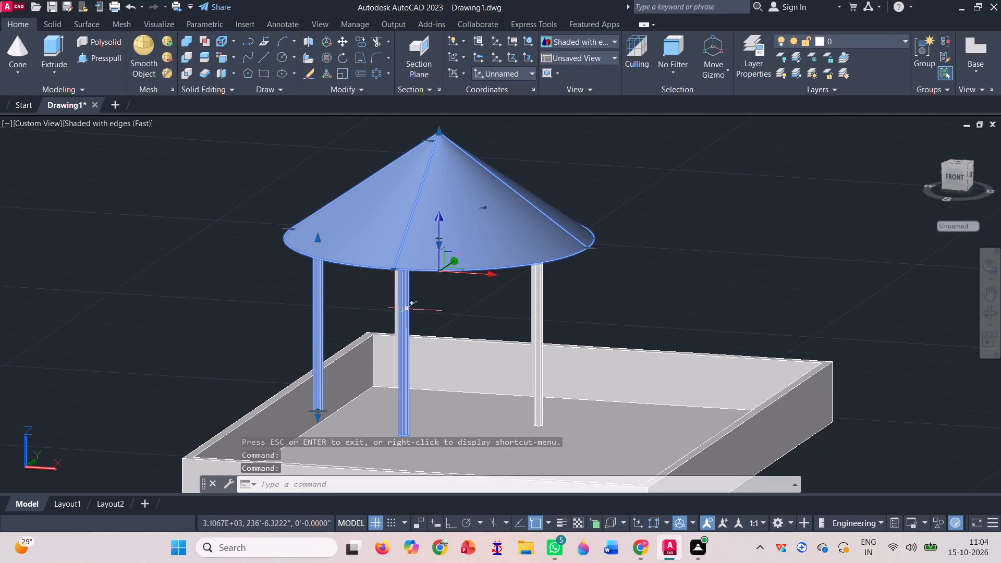
left_click(402, 308)
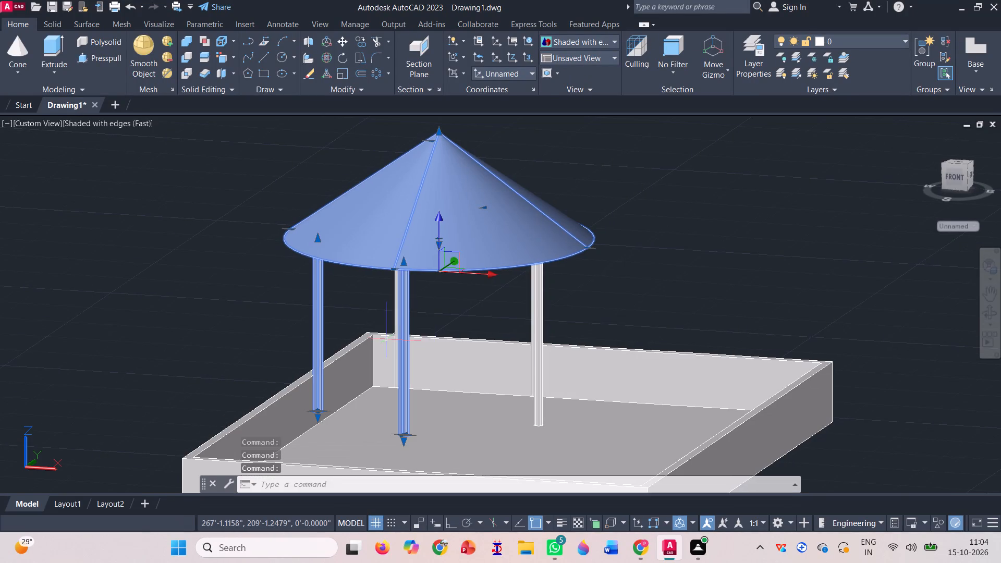
scroll(541, 328, "up", 3)
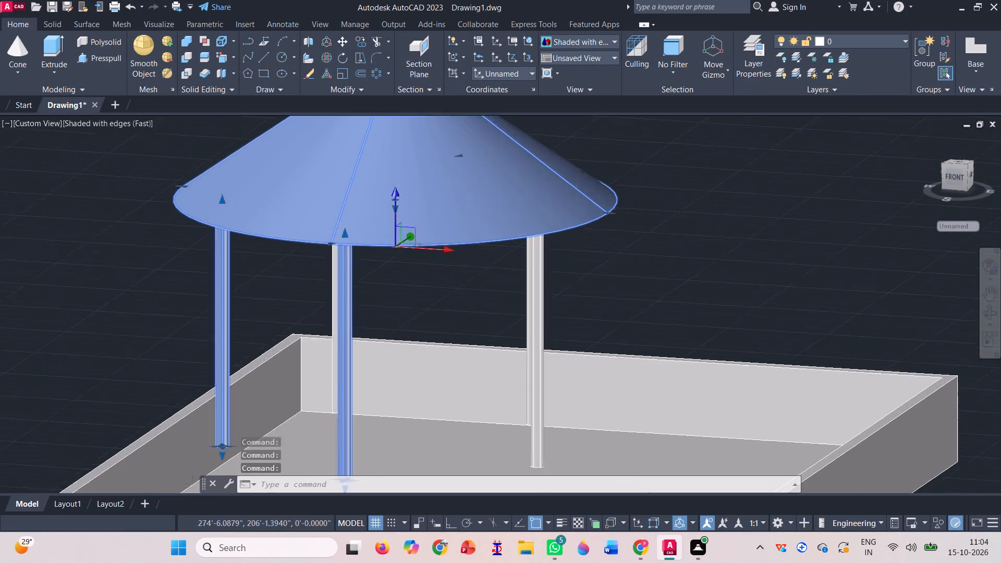
left_click(541, 328)
left_click(512, 278)
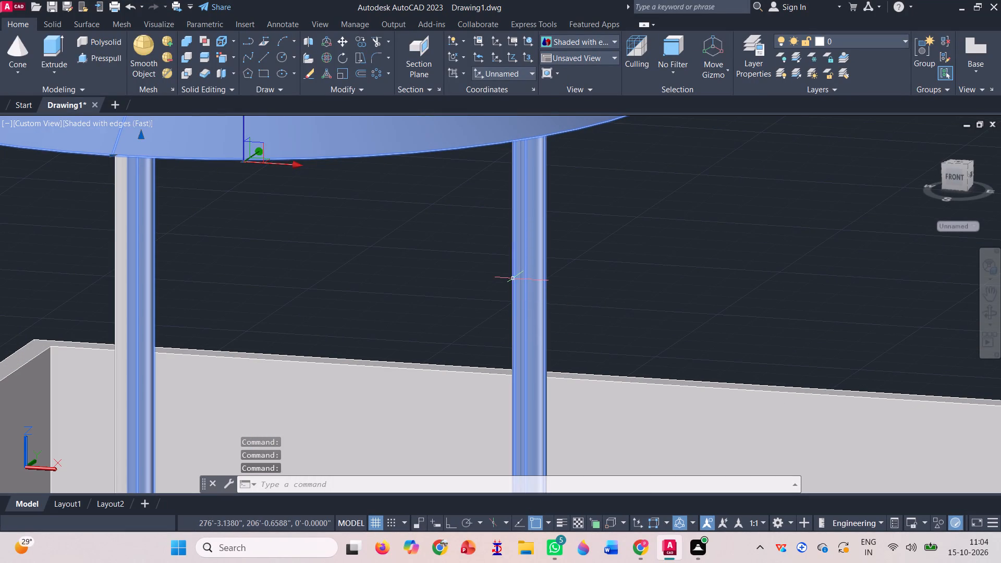
left_click(113, 209)
scroll(359, 247, "down", 2)
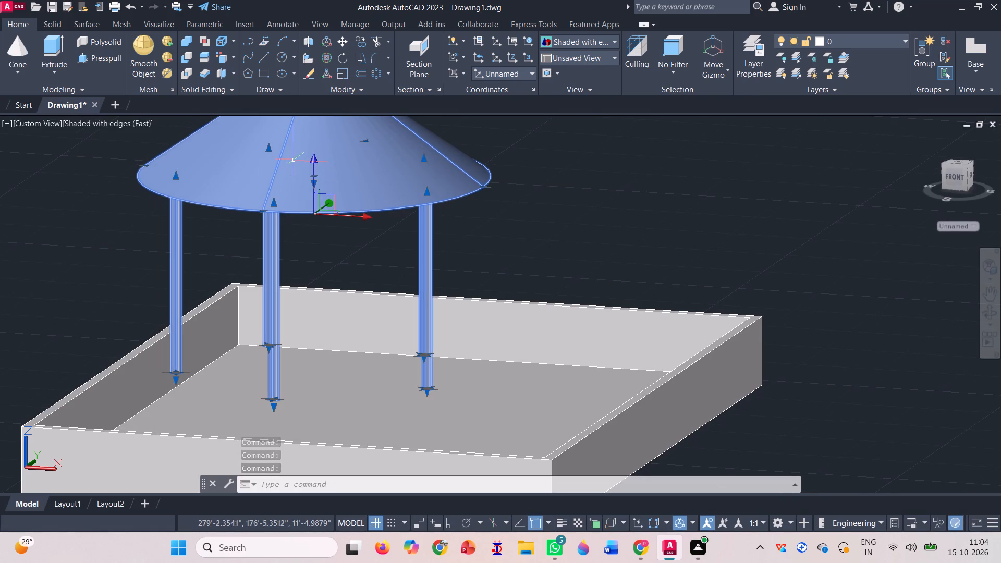
left_click_drag(312, 168, 314, 213)
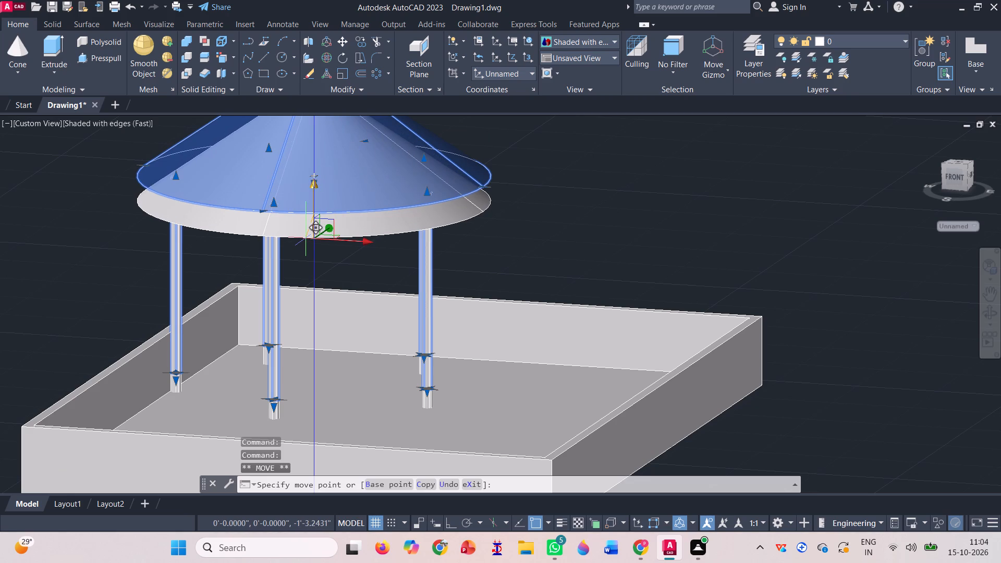
left_click(306, 238)
scroll(306, 238, "down", 2)
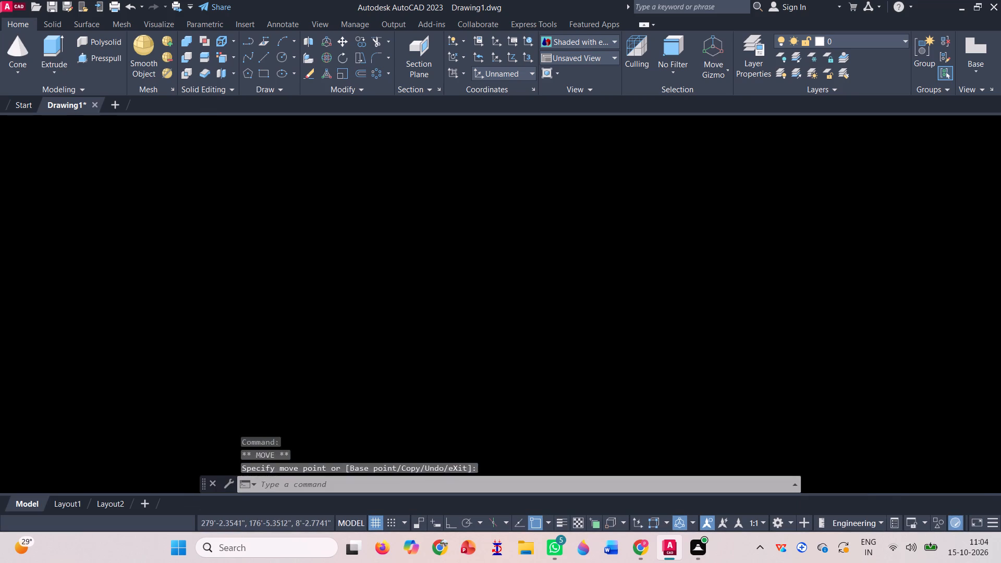
scroll(268, 311, "up", 2)
key("Escape")
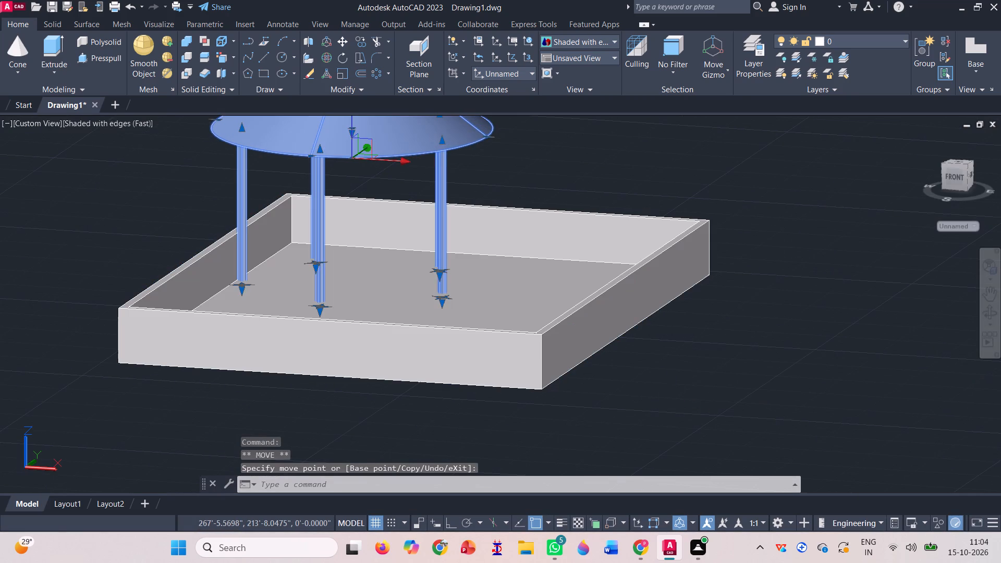
Examine from low and high angles how the cone-roofed hut's posts stand on the detached roof slab.
left_click(992, 307)
left_click_drag(638, 432, 672, 401)
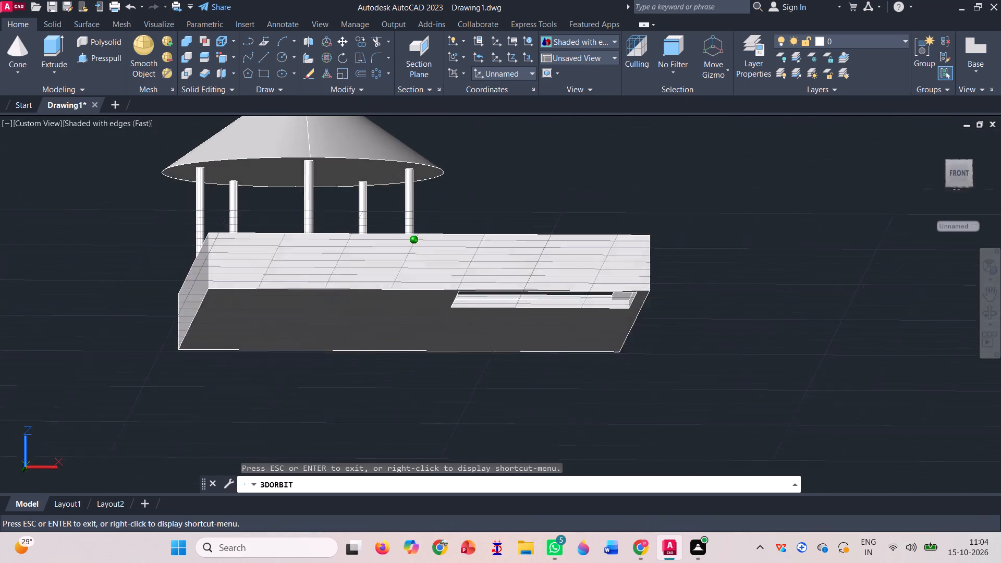
left_click_drag(672, 401, 670, 432)
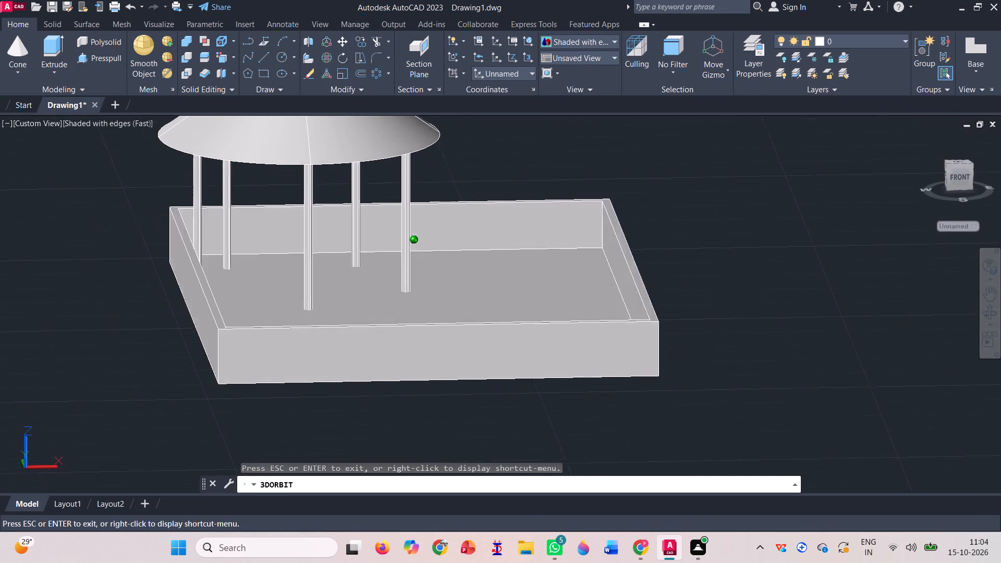
left_click_drag(670, 432, 696, 428)
scroll(541, 416, "down", 2)
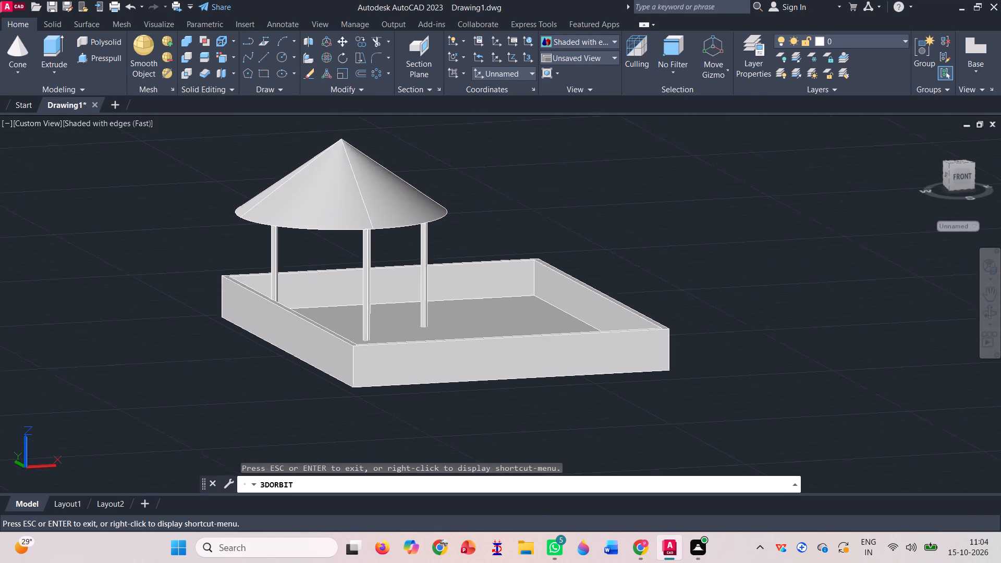
scroll(541, 416, "down", 4)
key("Escape")
Move the roof slab with its hut onto the house, from the slab's lower outer corner to the matching top corner of the walls.
left_click(719, 447)
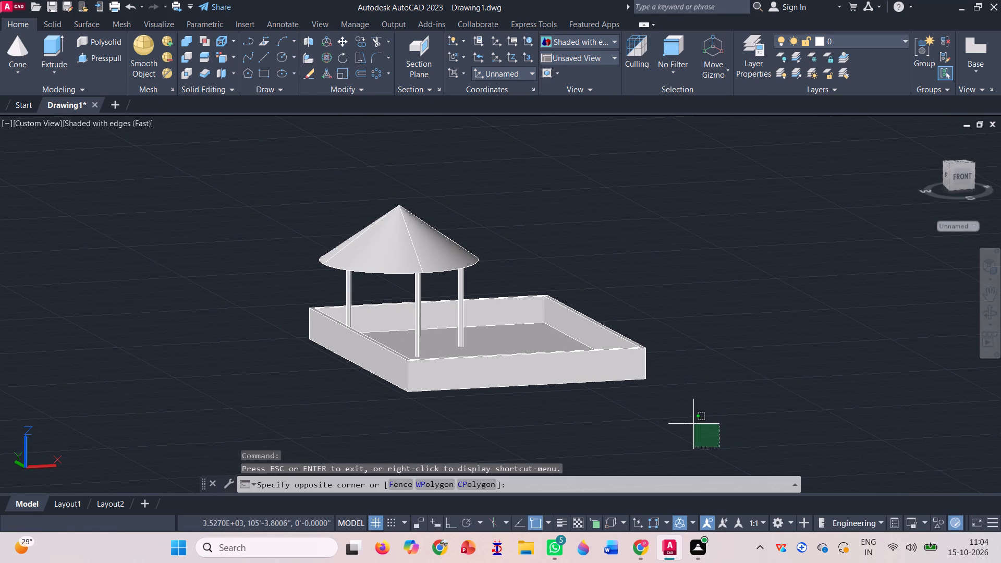
left_click(163, 141)
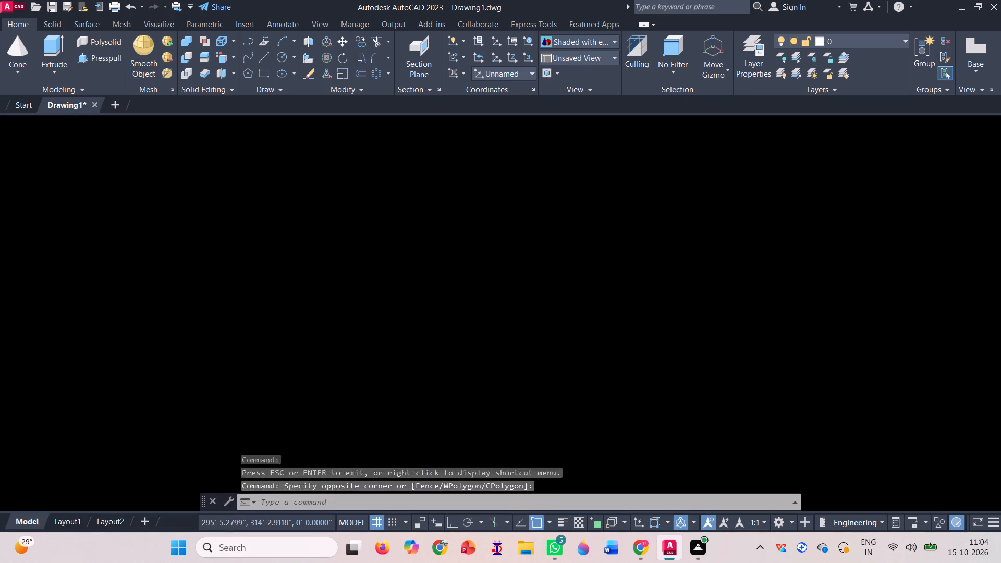
key("m")
key("Return")
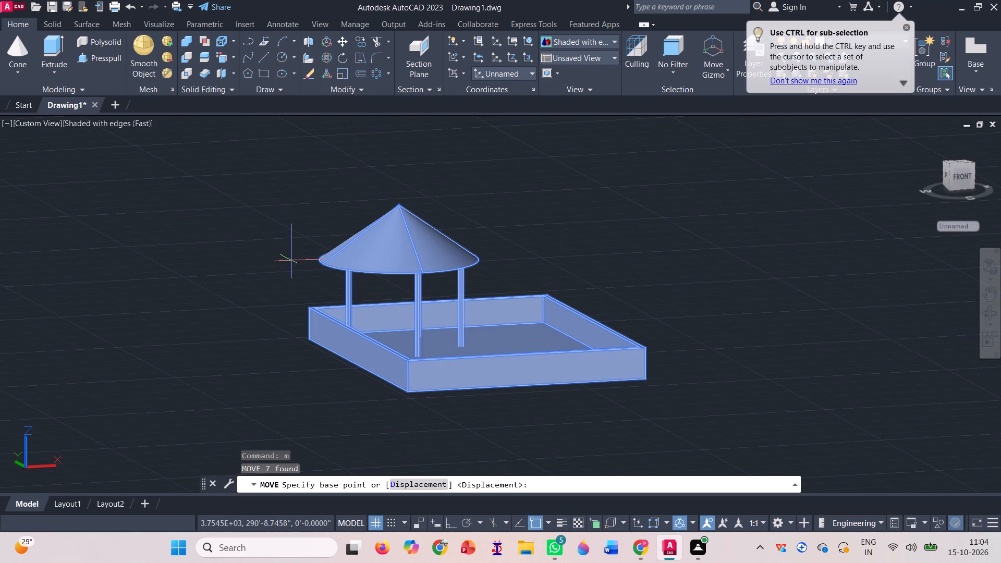
scroll(289, 274, "up", 2)
scroll(332, 419, "up", 3)
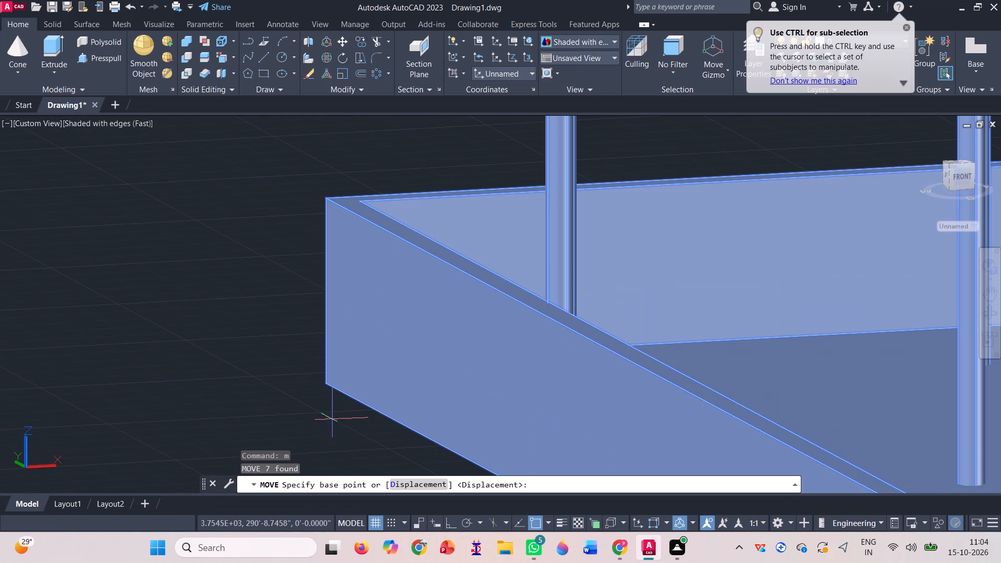
left_click(325, 384)
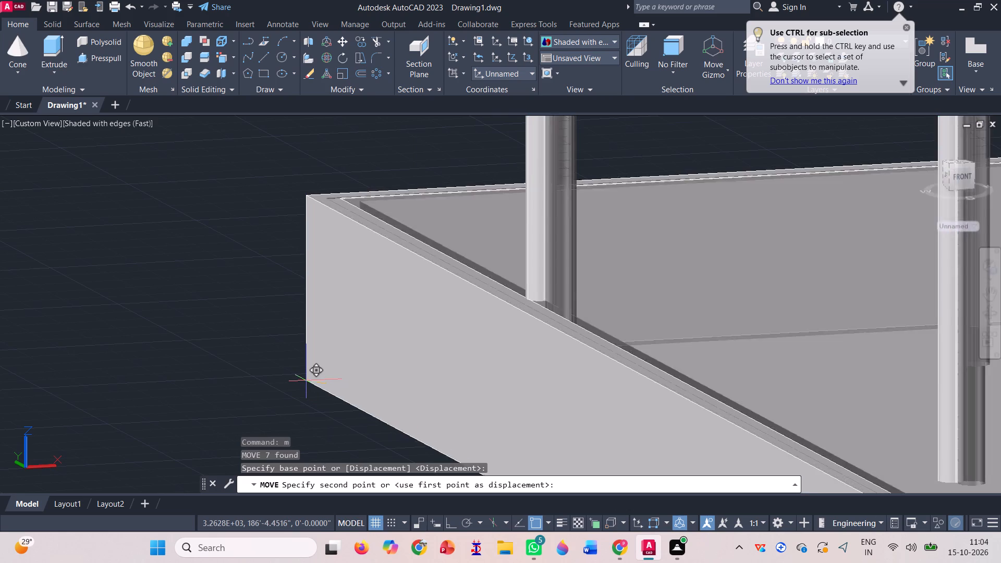
scroll(275, 323, "down", 6)
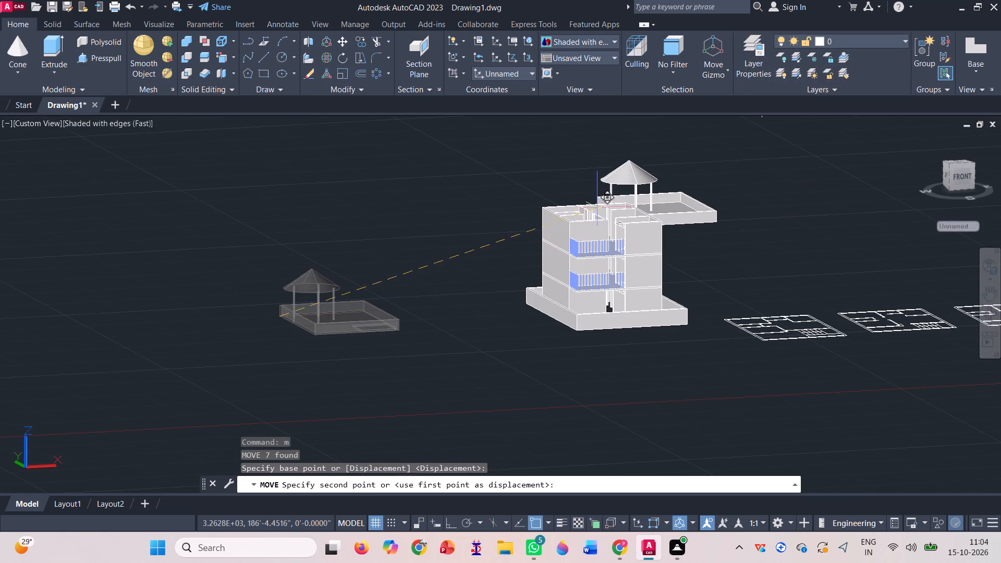
scroll(543, 212, "up", 6)
scroll(532, 170, "up", 4)
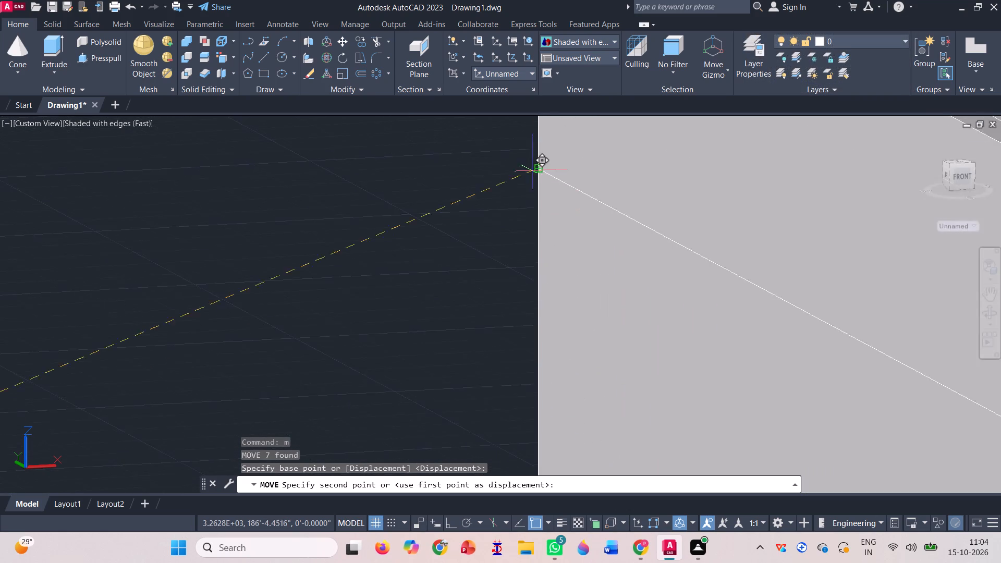
scroll(546, 173, "up", 3)
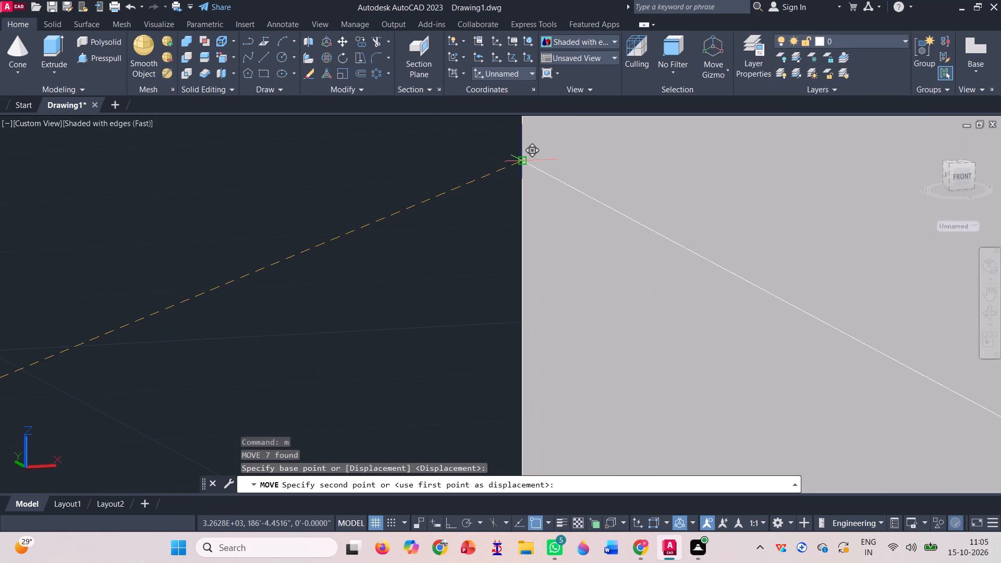
left_click(520, 162)
Examine the assembled house with its roof slab, hut and boundary wall from several angles and distances.
scroll(426, 218, "down", 7)
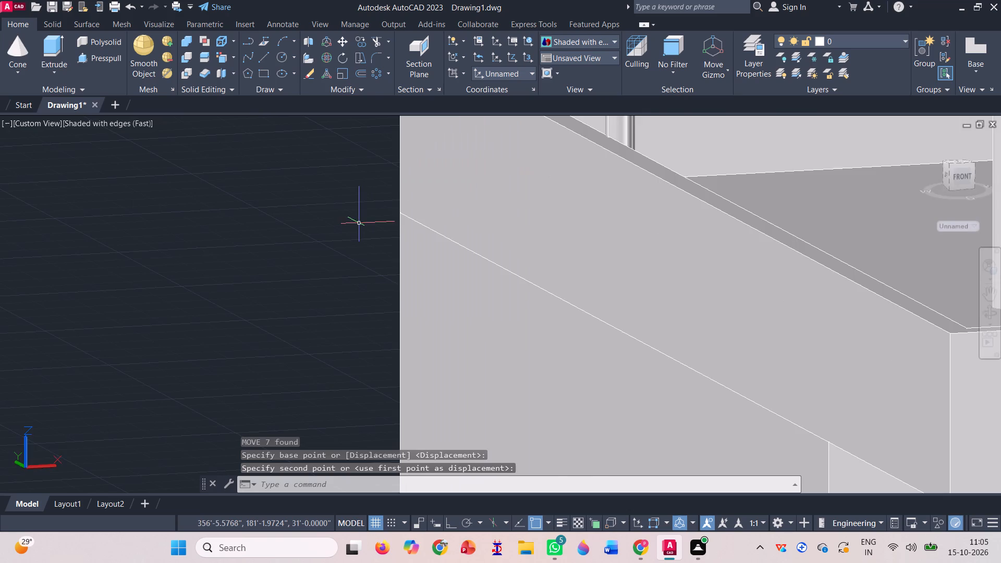
scroll(359, 223, "down", 7)
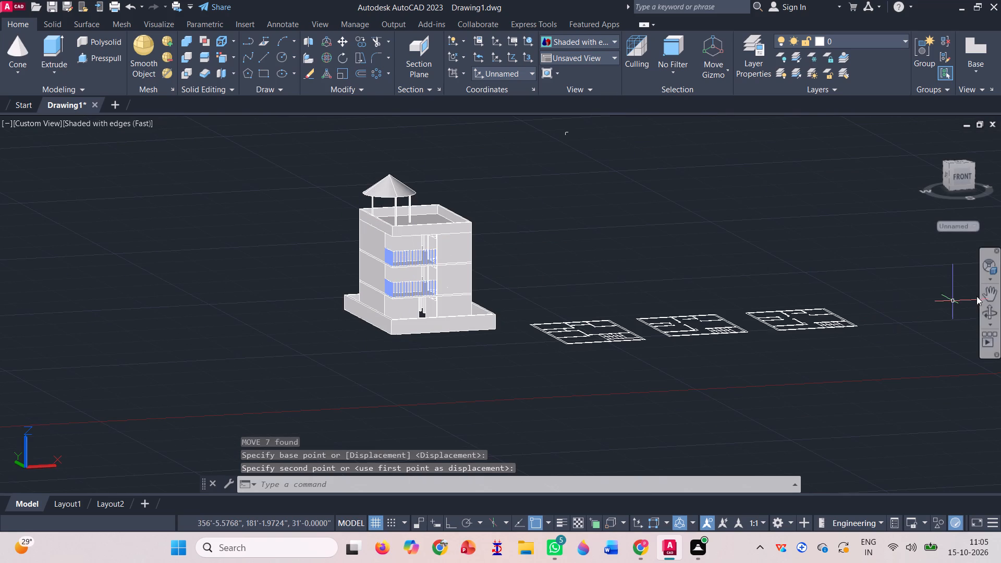
left_click(982, 307)
left_click_drag(446, 377, 451, 395)
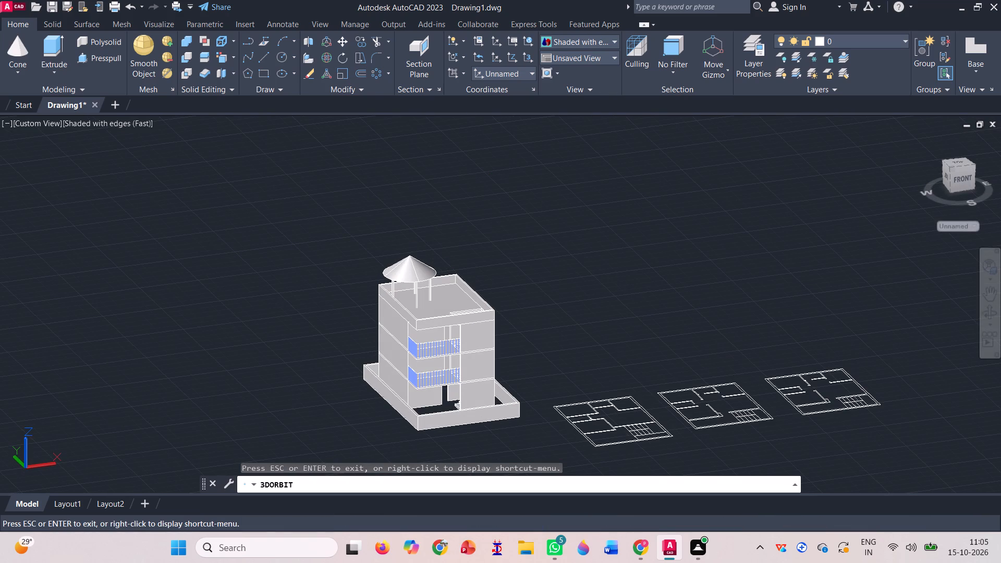
left_click_drag(512, 281, 512, 295)
scroll(462, 252, "down", 7)
left_click_drag(473, 414, 481, 436)
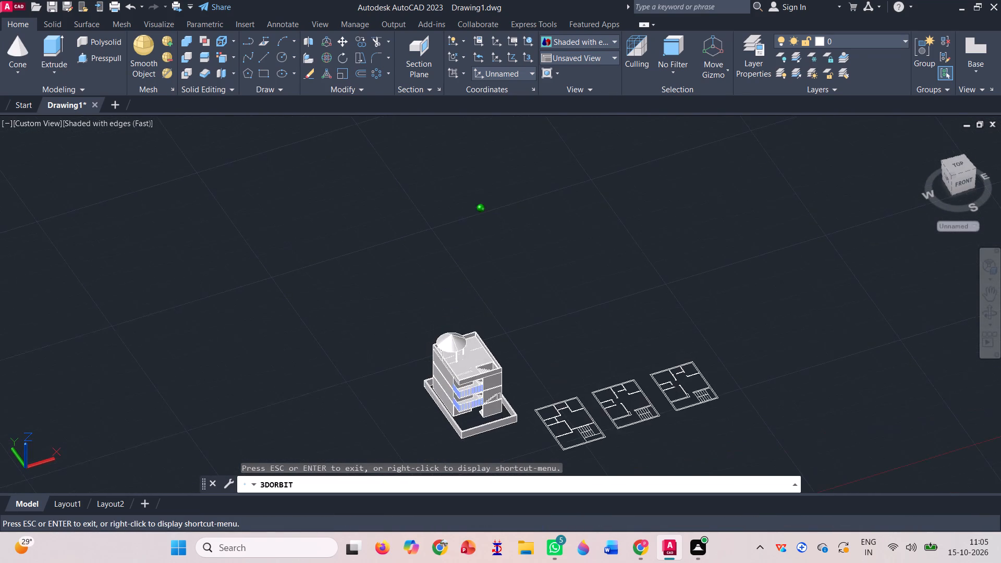
left_click_drag(481, 436, 482, 436)
scroll(434, 284, "down", 7)
left_click_drag(595, 405, 616, 396)
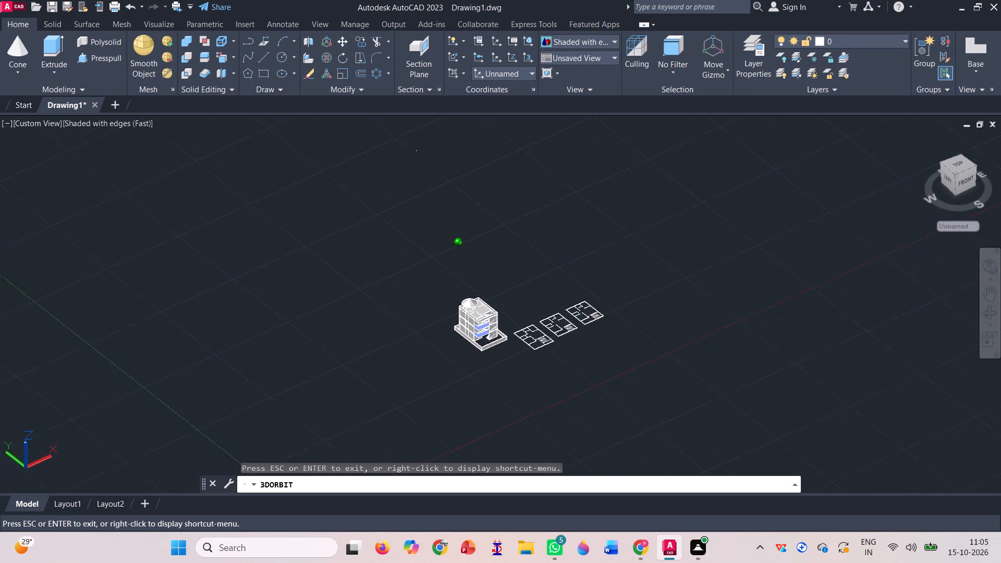
left_click_drag(616, 396, 623, 391)
scroll(587, 300, "up", 4)
left_click_drag(458, 407, 458, 425)
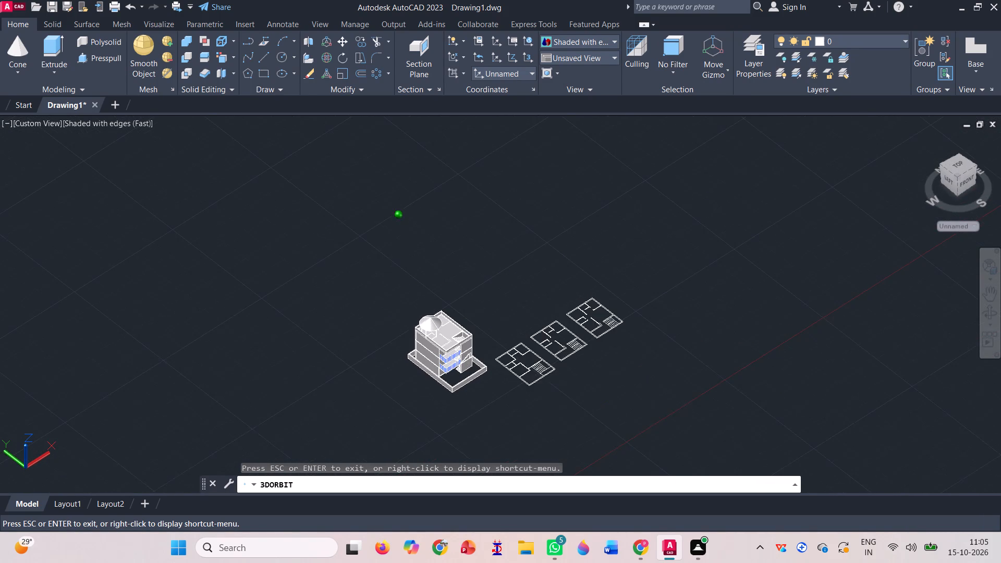
left_click_drag(458, 425, 458, 427)
scroll(502, 387, "up", 6)
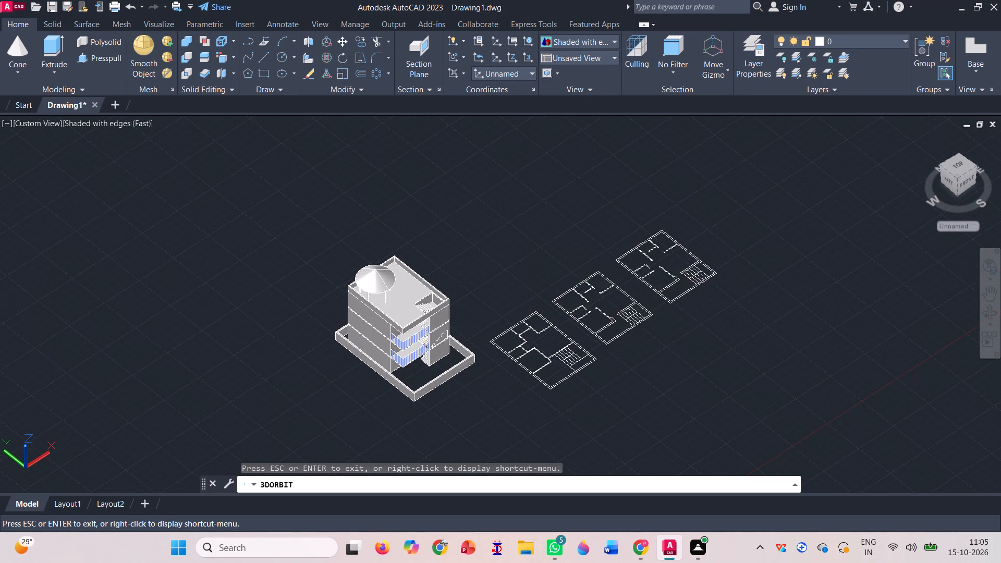
scroll(494, 392, "up", 4)
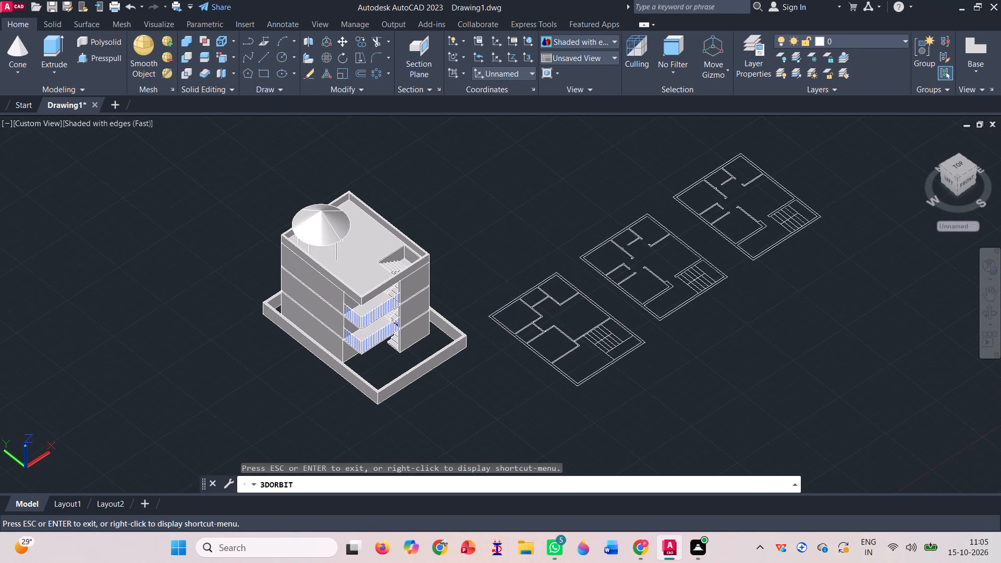
key("Escape")
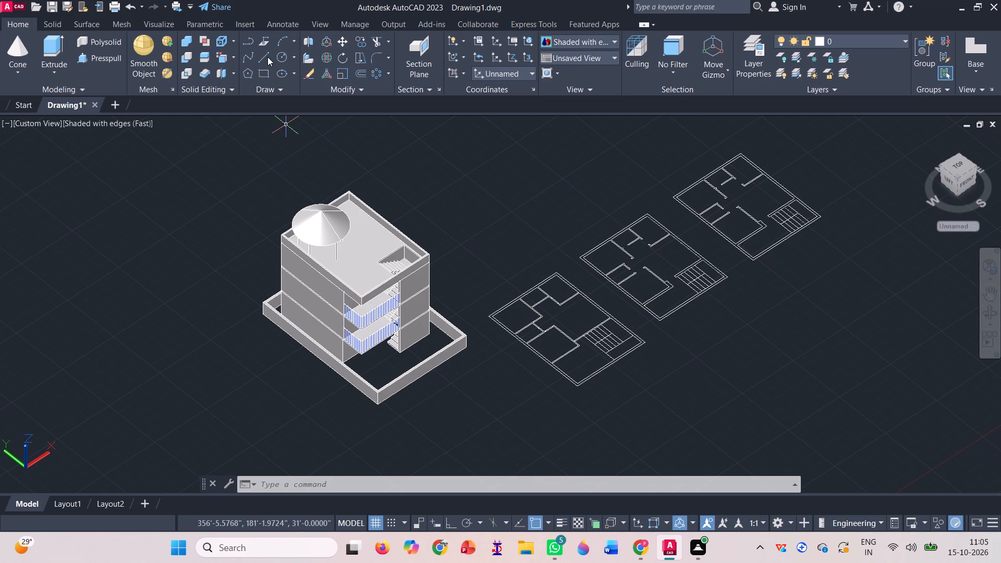
Outline a strip on the front boundary wall's top with lines from the inner corner, 9" across, about 16'-7" along the outer edge, and back across.
left_click(267, 57)
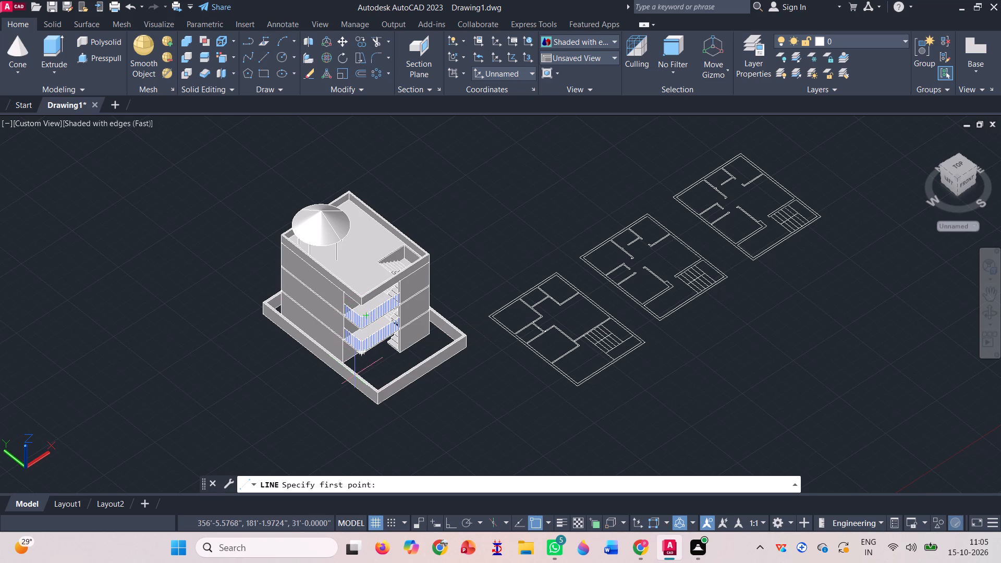
scroll(405, 404, "up", 3)
scroll(350, 353, "up", 3)
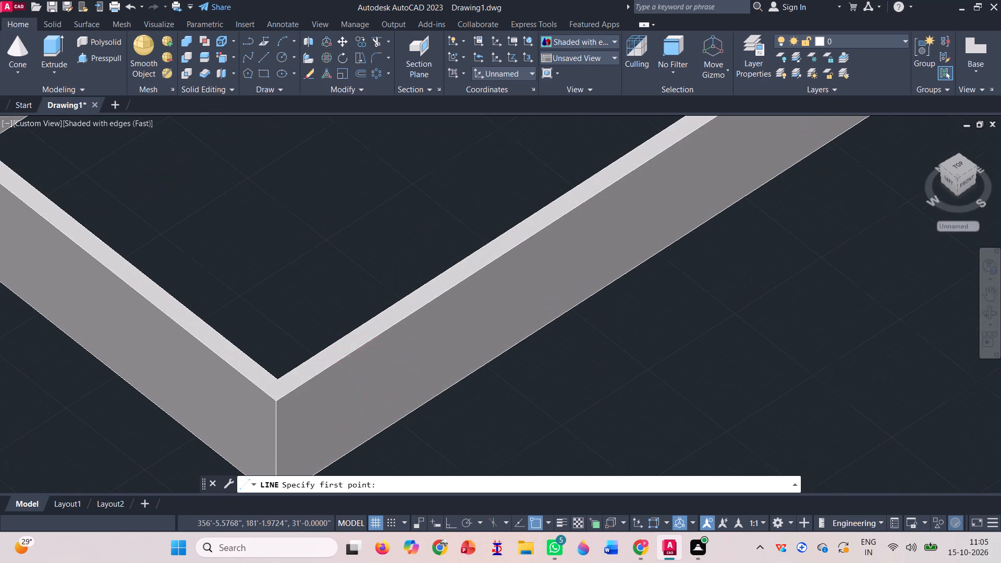
left_click(280, 378)
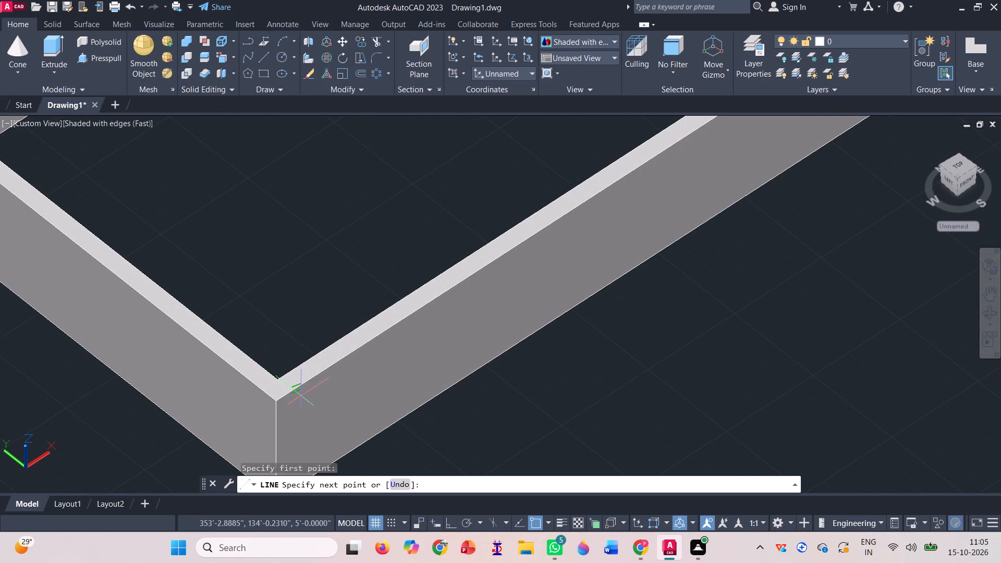
left_click(295, 390)
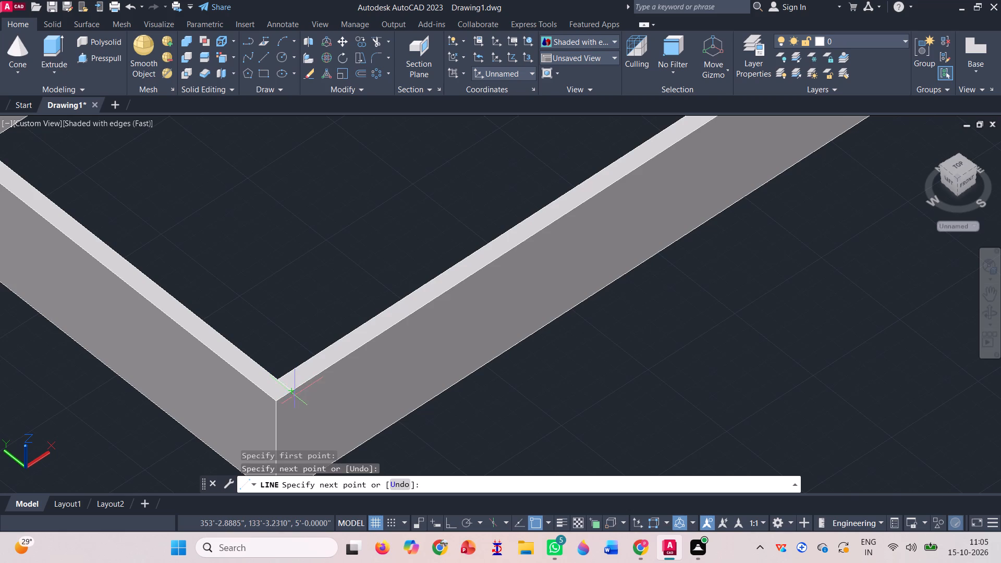
scroll(341, 423, "down", 1)
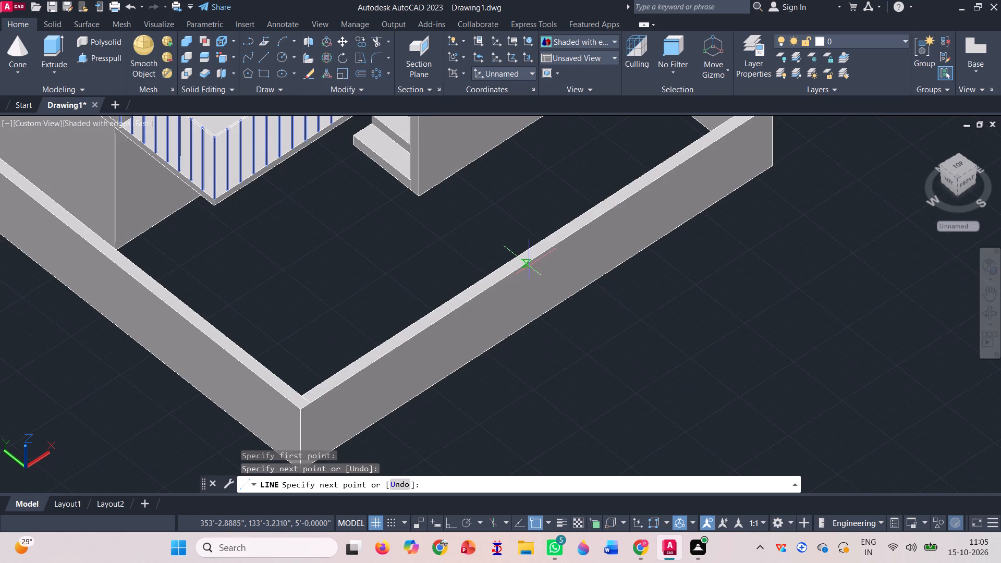
left_click(527, 265)
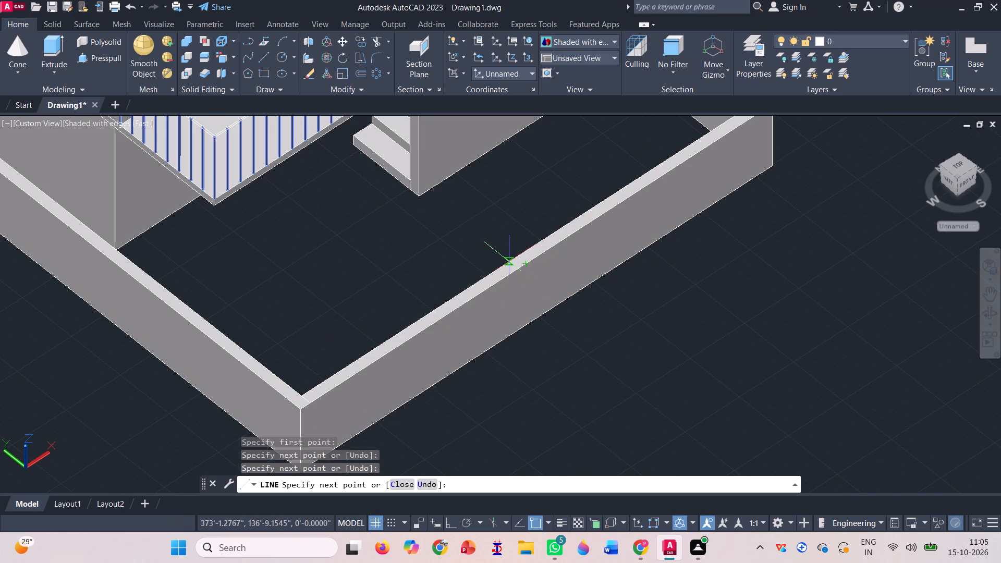
left_click(517, 254)
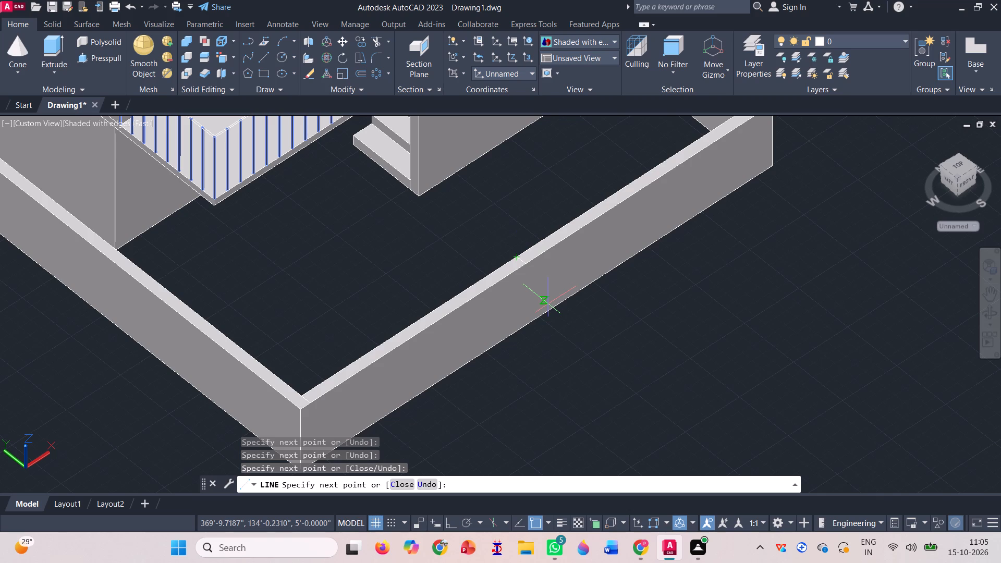
key("space")
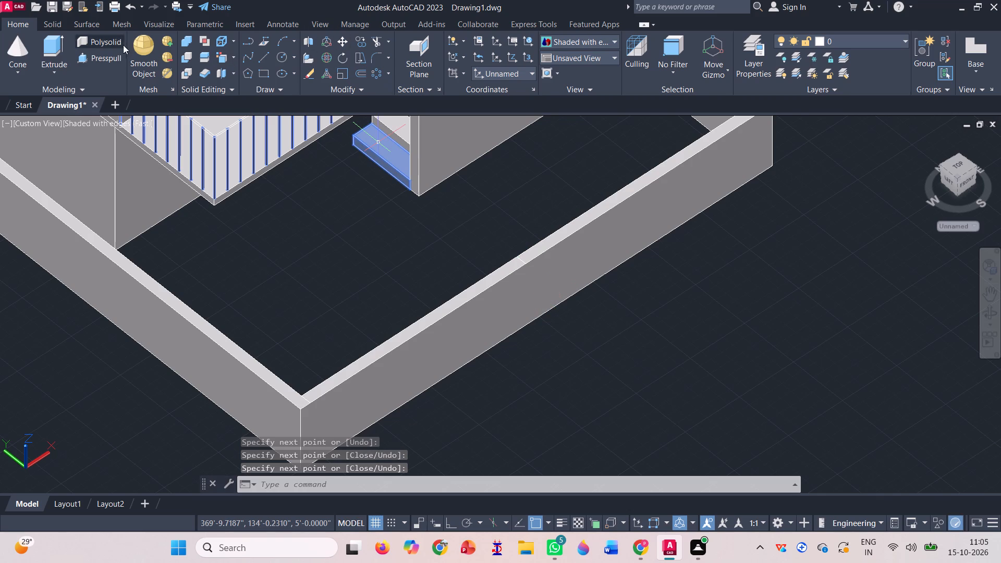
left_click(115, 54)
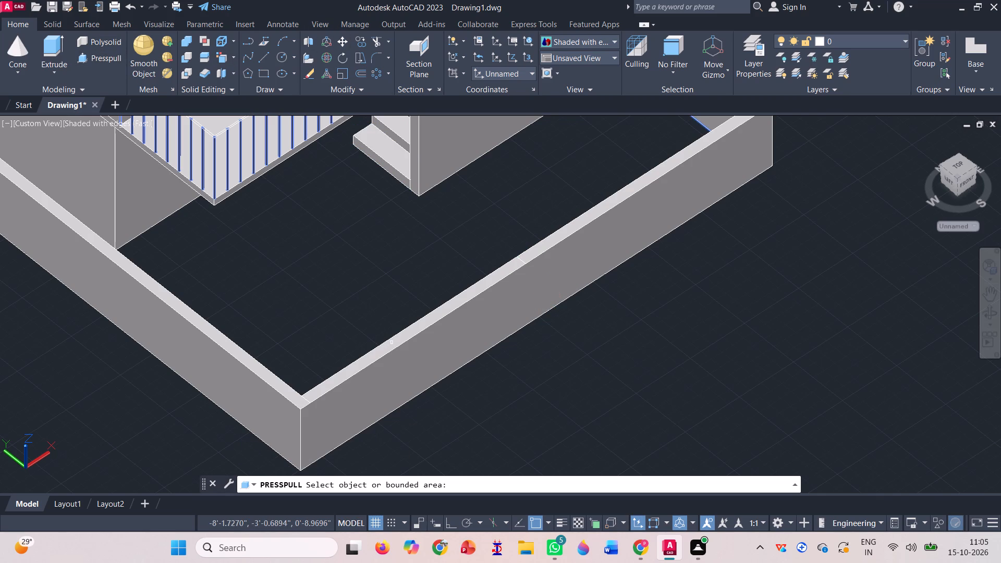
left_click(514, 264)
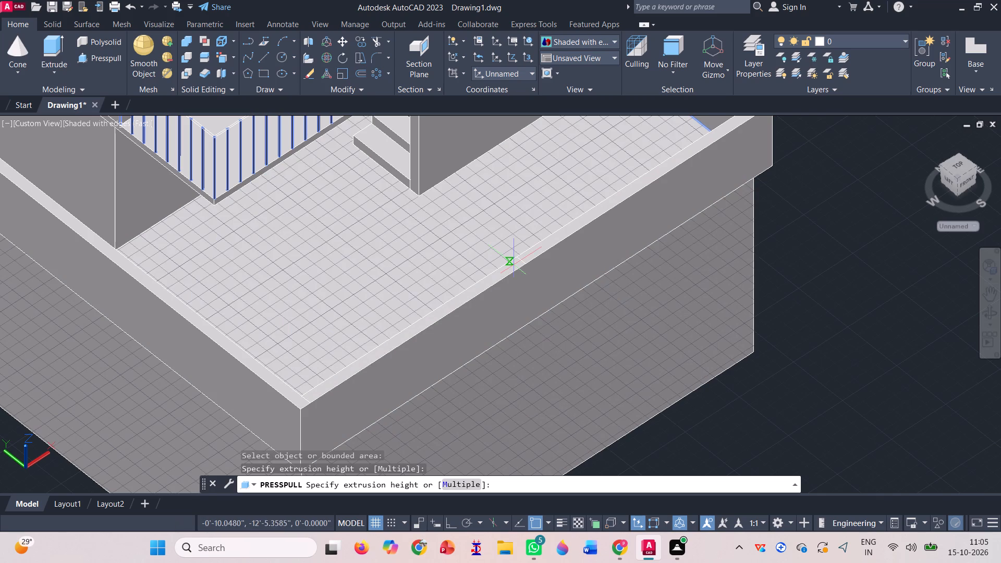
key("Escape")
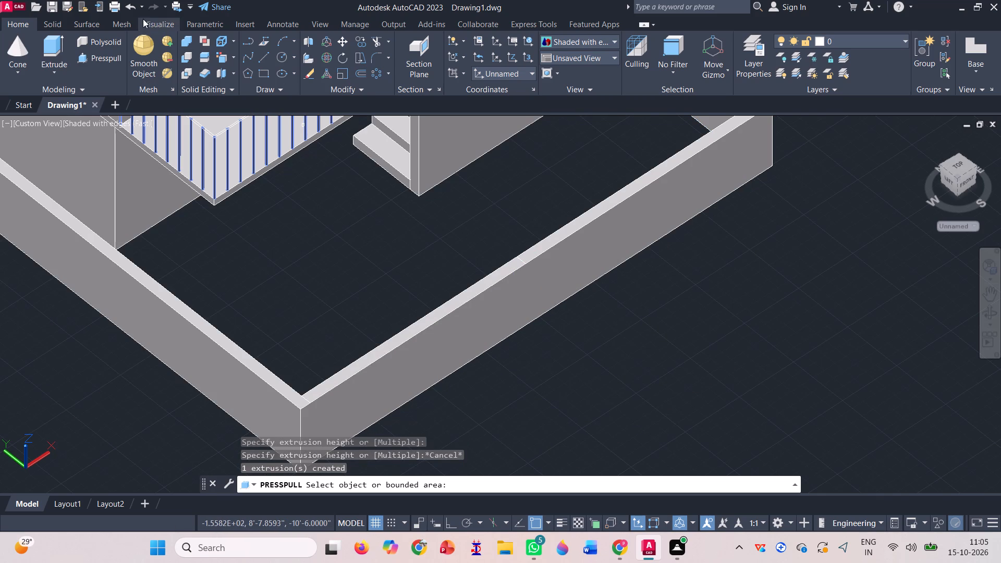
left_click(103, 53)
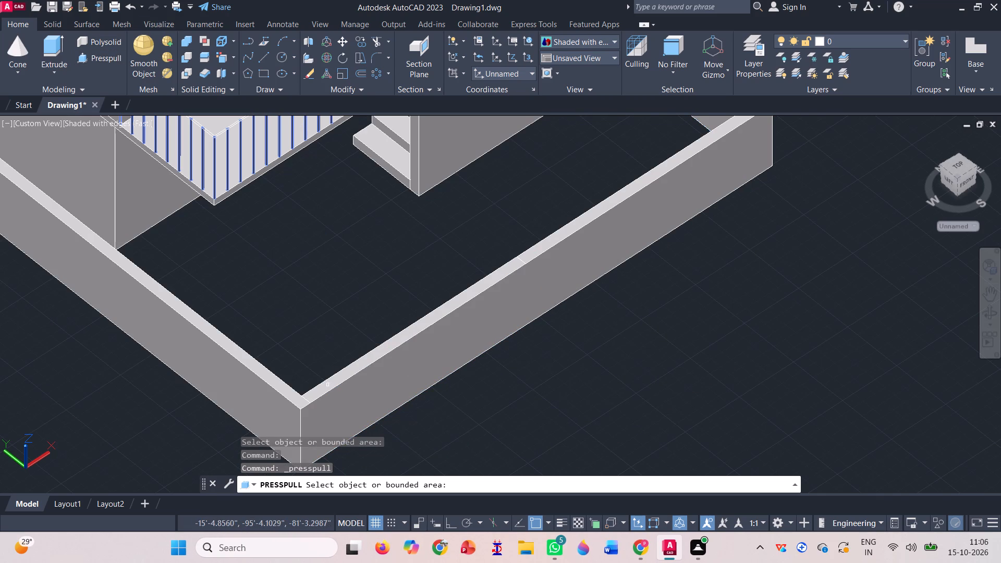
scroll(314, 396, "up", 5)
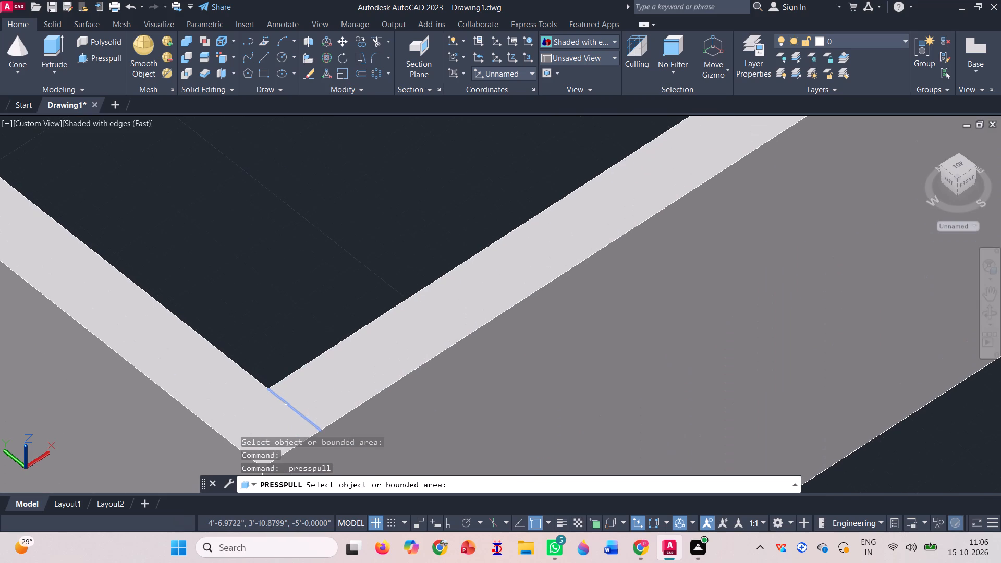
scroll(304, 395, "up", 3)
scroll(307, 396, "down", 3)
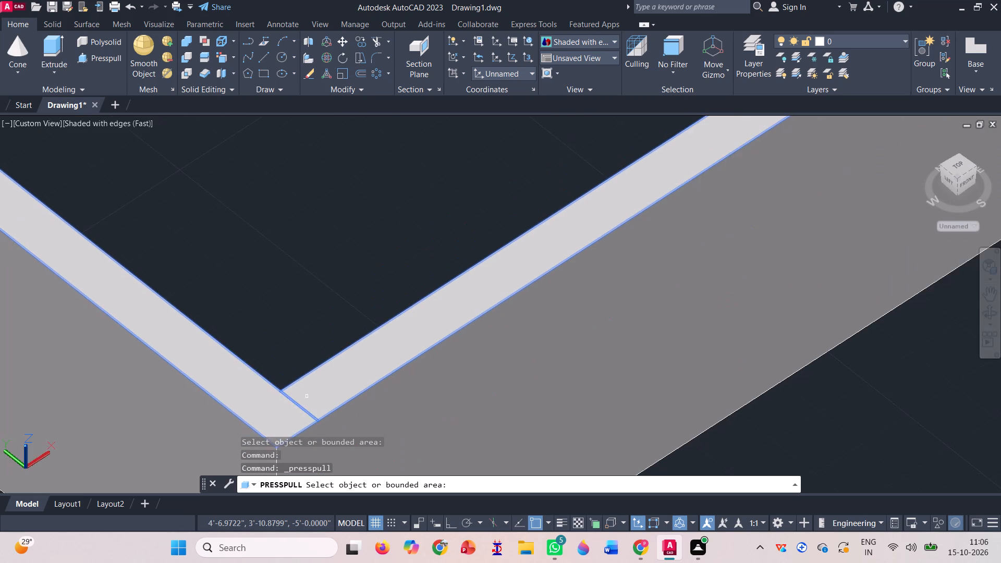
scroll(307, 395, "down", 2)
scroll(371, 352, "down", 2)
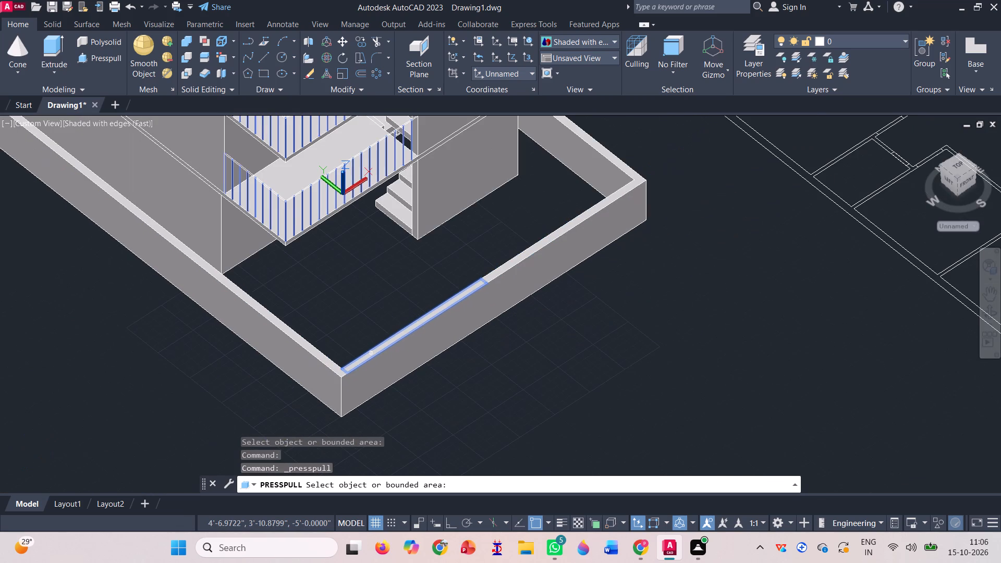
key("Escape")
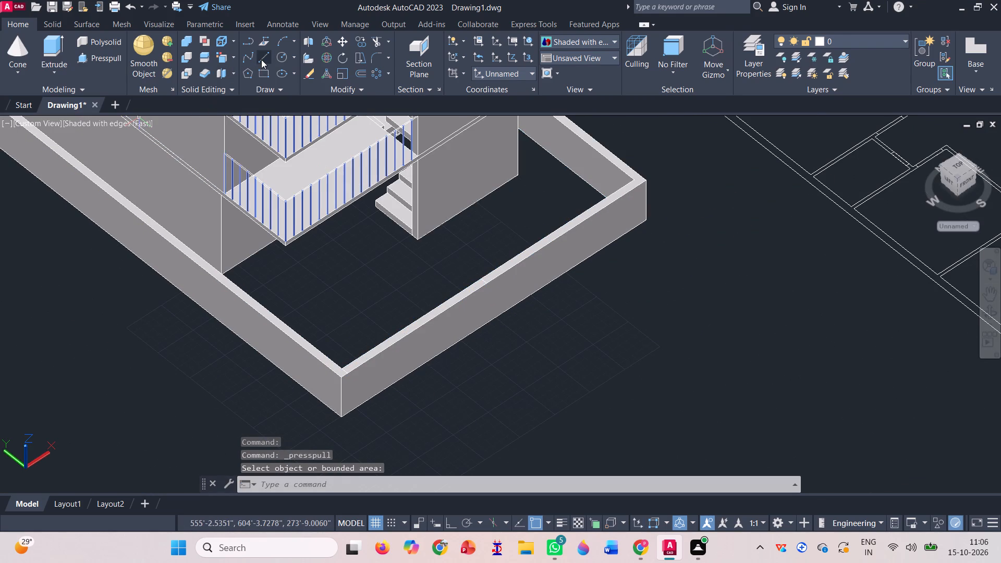
Draw a 5' vertical line down the front boundary wall's outer face from the strip's end nearest the corner, with Ortho on.
left_click(261, 58)
scroll(351, 397, "up", 4)
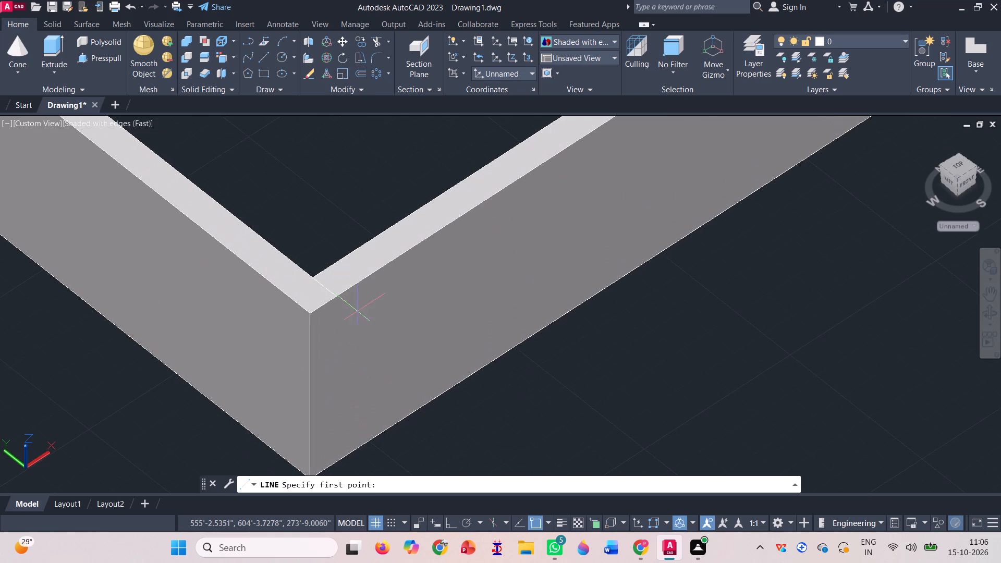
scroll(355, 273, "up", 2)
left_click(319, 319)
scroll(328, 225, "down", 3)
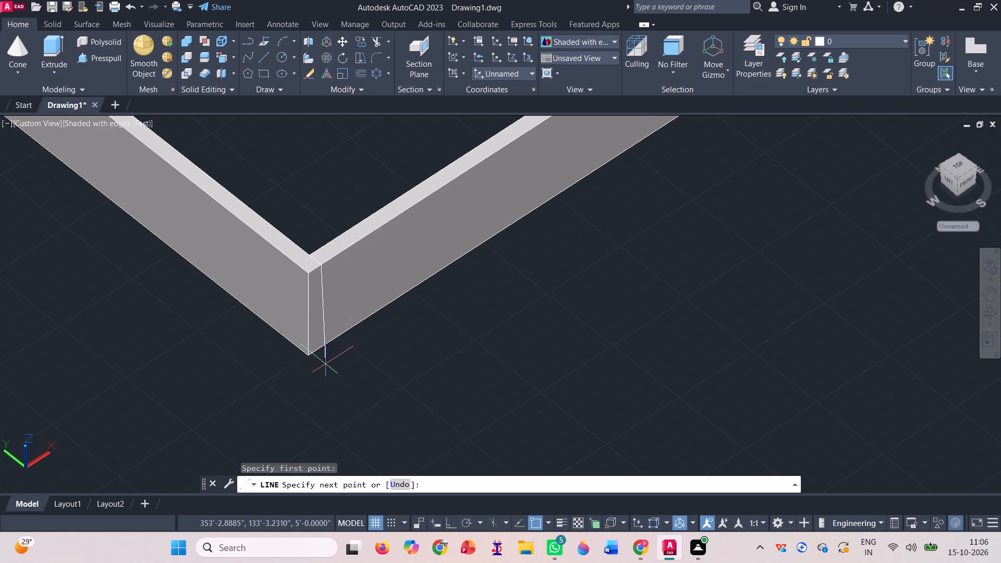
key("F8")
scroll(322, 344, "up", 3)
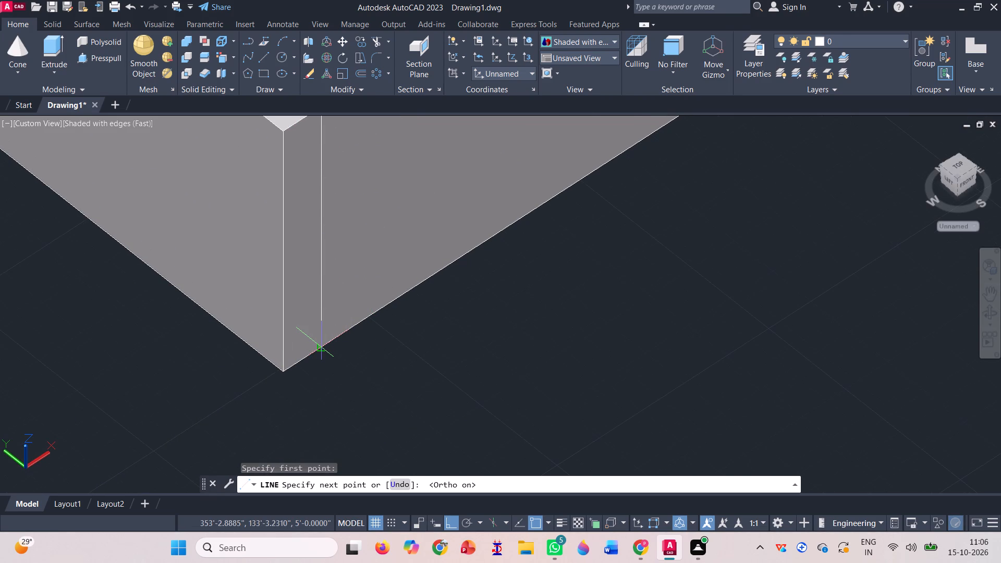
left_click(322, 343)
scroll(337, 386, "down", 3)
key("space")
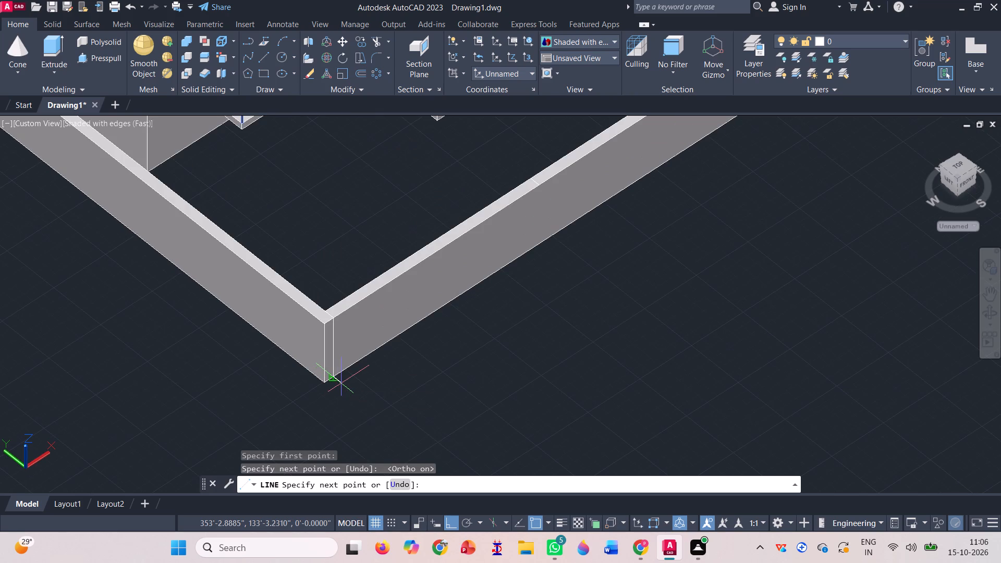
Draw a matching 5' vertical line down the front wall's outer face from the strip's far end to the bottom edge.
key("l")
key("Return")
scroll(345, 372, "down", 1)
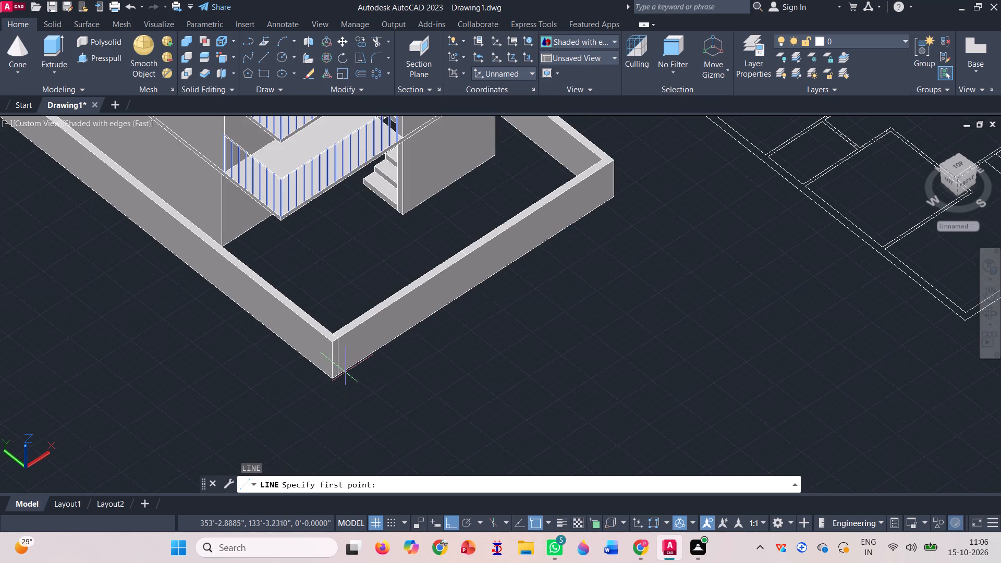
scroll(425, 306, "up", 3)
scroll(499, 187, "up", 2)
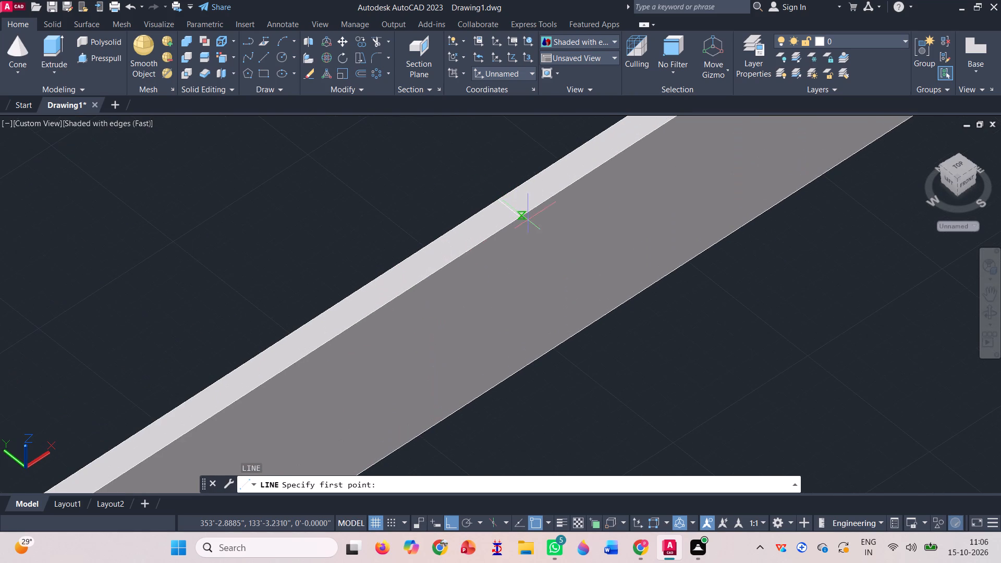
left_click(521, 216)
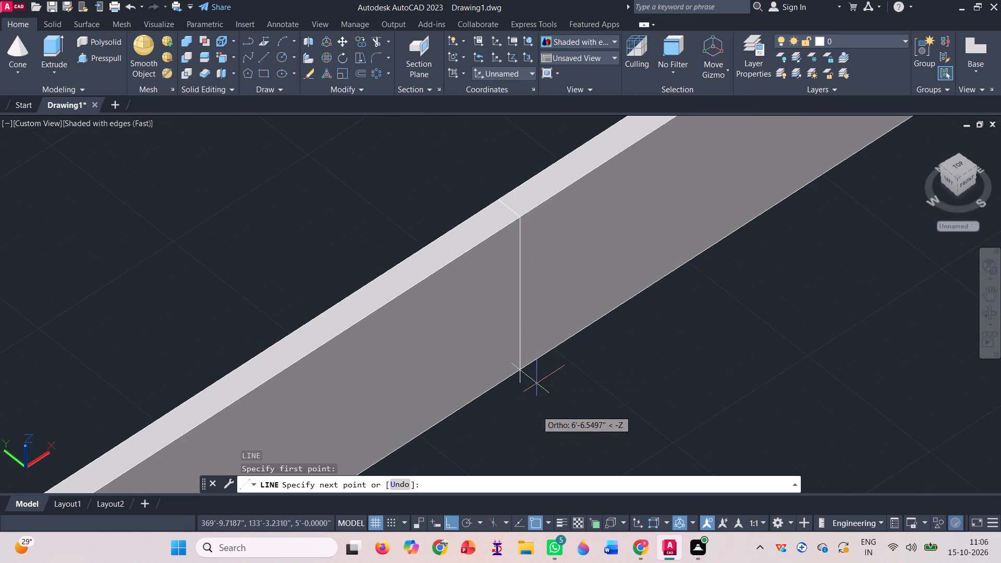
left_click(520, 371)
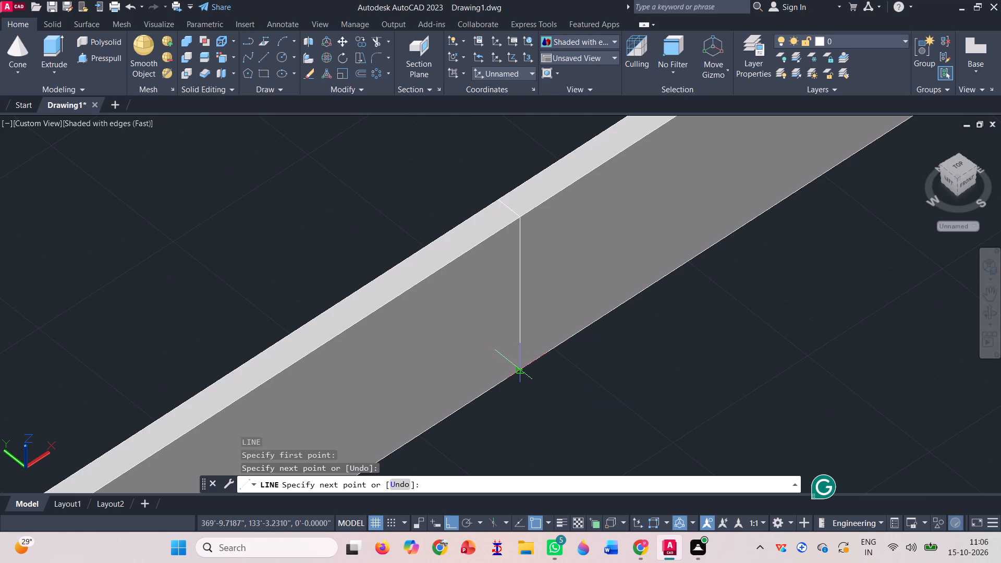
key("space")
Presspull the face area between the two vertical lines inward through the front wall to cut a gate opening.
scroll(560, 351, "down", 2)
scroll(481, 296, "down", 2)
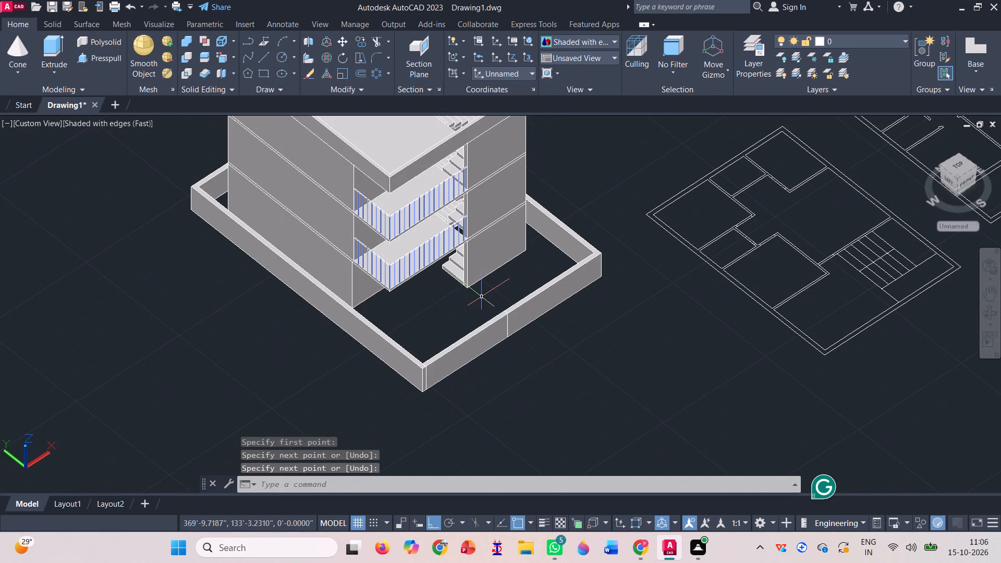
left_click(97, 61)
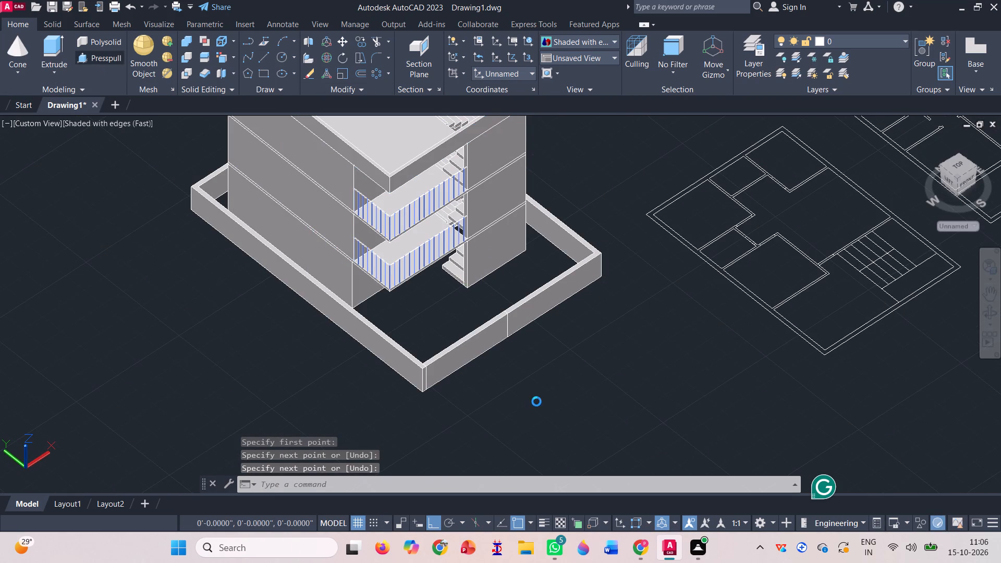
scroll(480, 358, "up", 2)
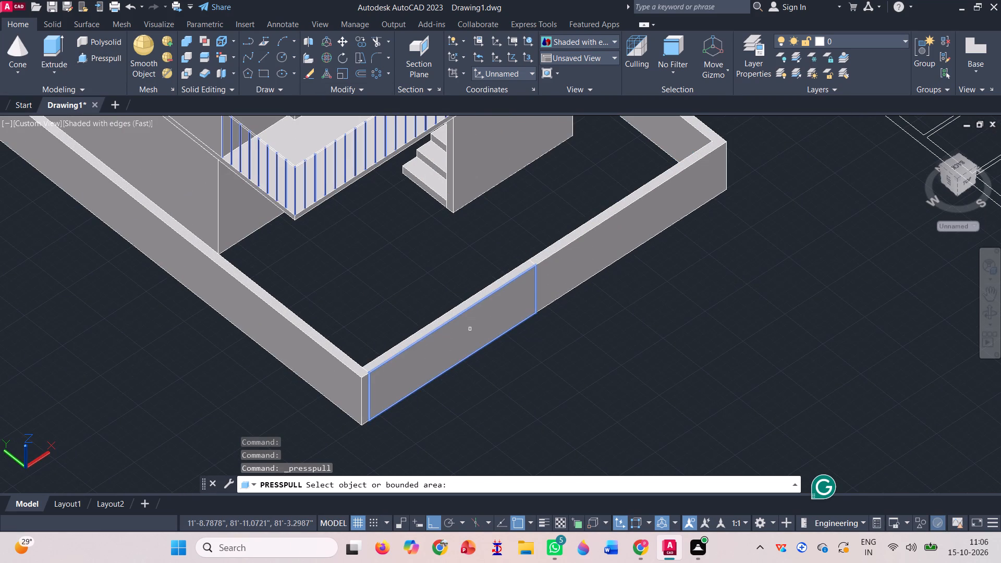
left_click(470, 328)
left_click(423, 301)
scroll(443, 324, "up", 3)
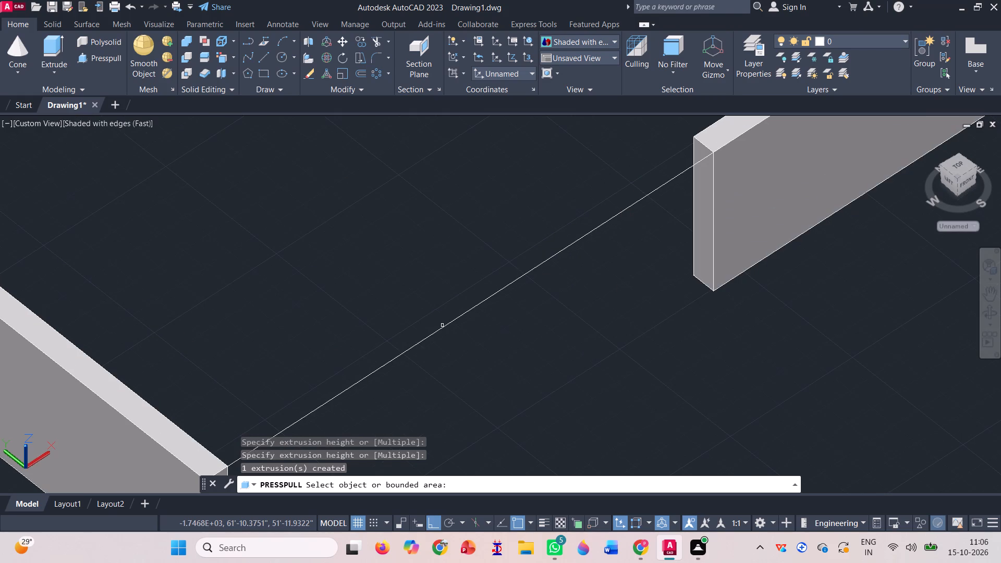
key("Escape")
Erase the leftover outline line that spans the gate opening along the wall's top outer edge.
scroll(399, 301, "down", 2)
left_click(409, 312)
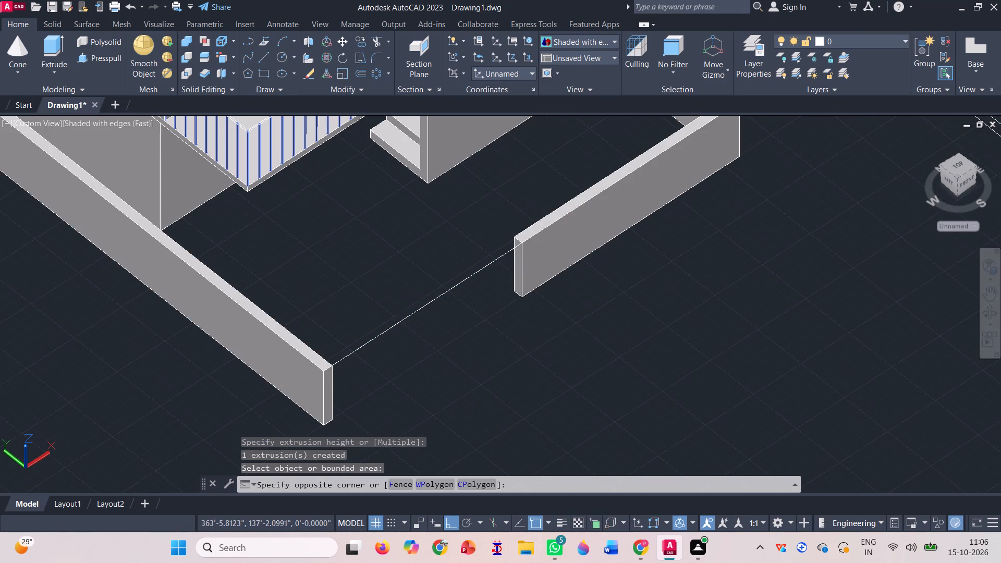
left_click(430, 309)
left_click(438, 331)
left_click(381, 243)
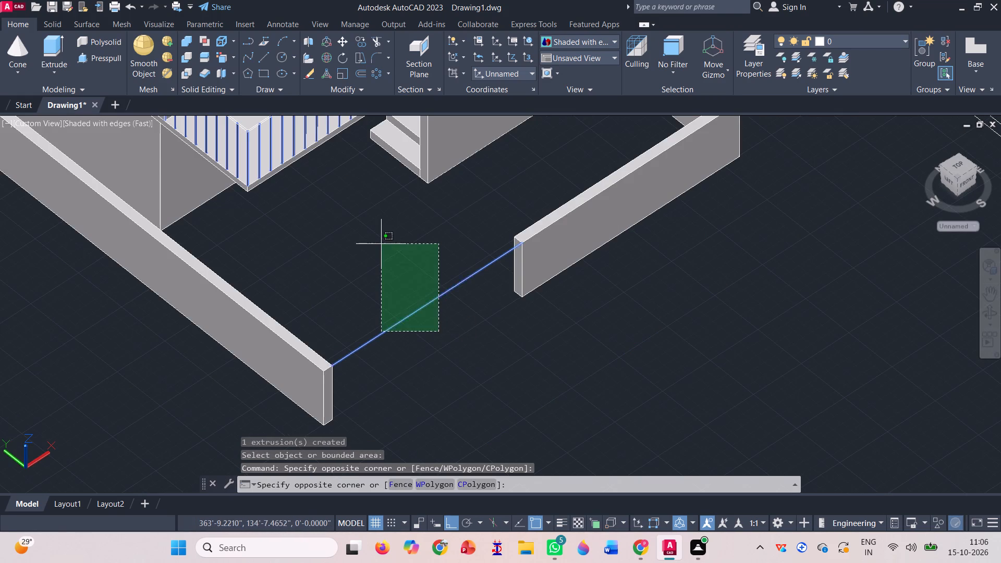
key("Delete")
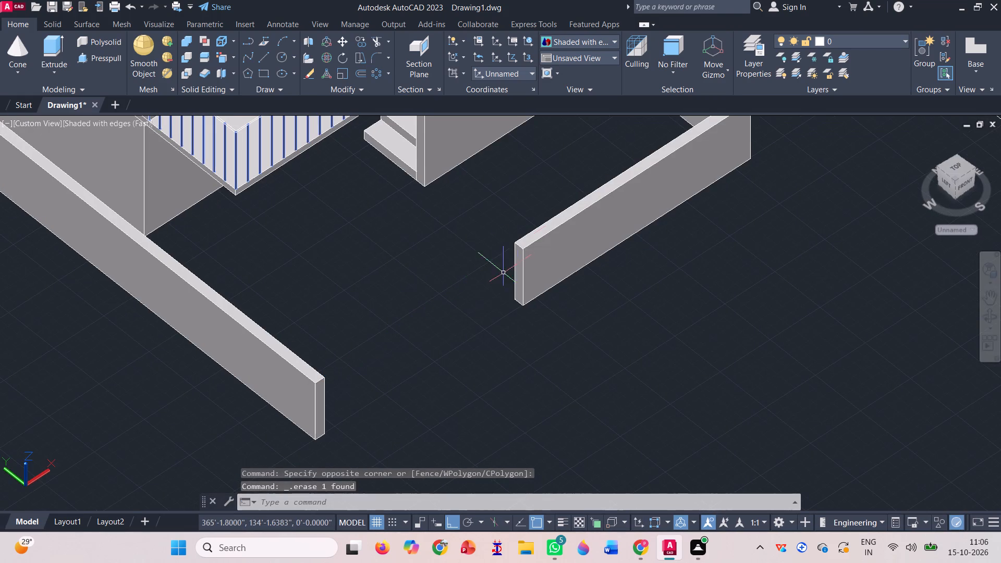
Erase the leftover vertical line and the short line across the wall top at the opening's far end.
scroll(529, 221, "up", 5)
scroll(526, 238, "down", 2)
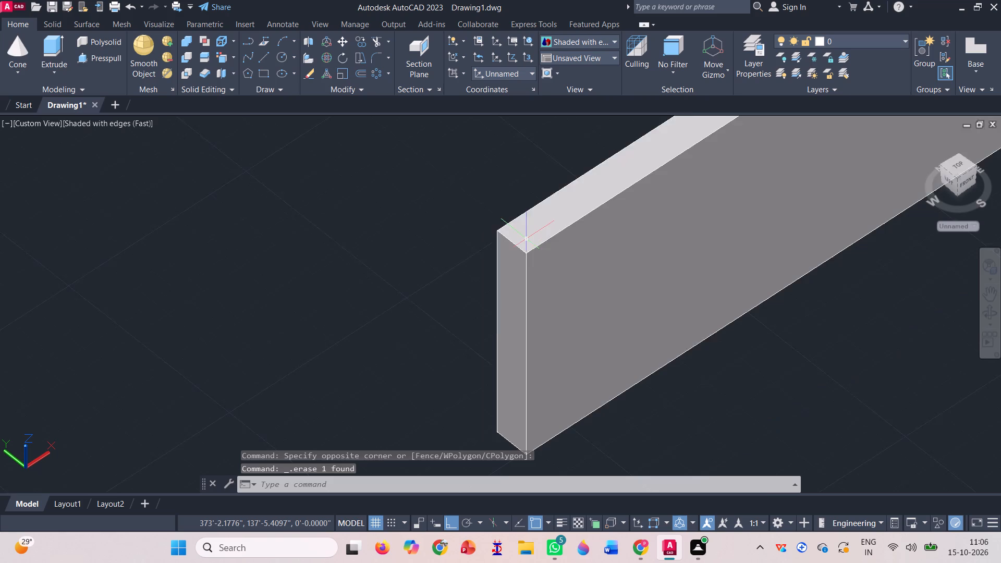
left_click(526, 289)
scroll(509, 229, "up", 3)
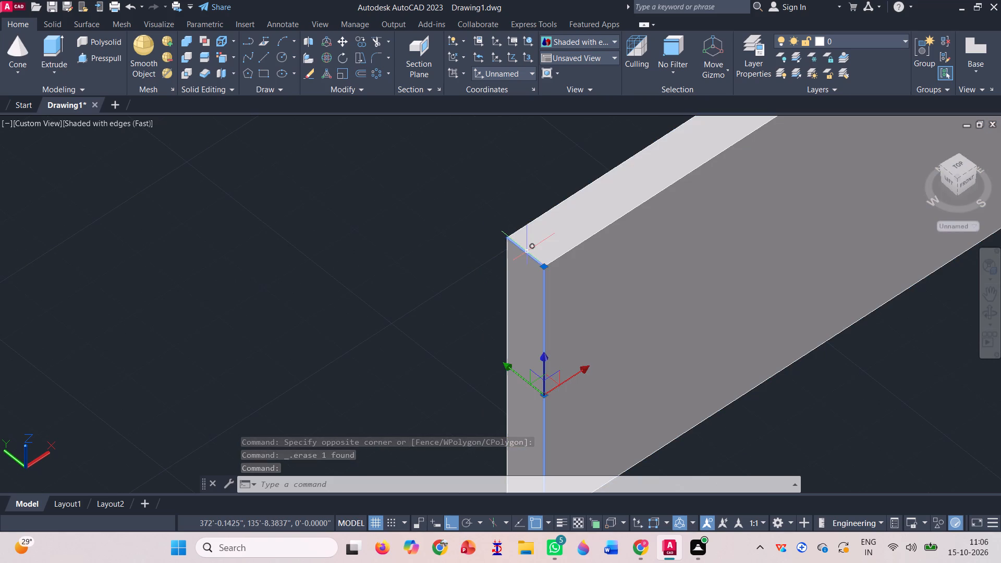
left_click(524, 251)
key("Delete")
Erase the leftover vertical construction line at the opening's end beside the boundary wall's corner.
scroll(509, 256, "down", 3)
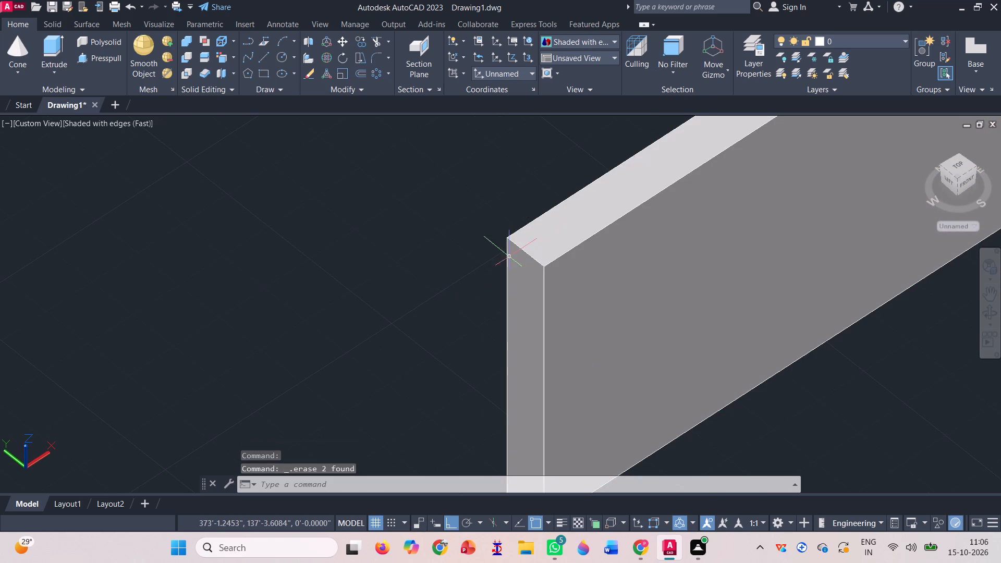
scroll(528, 244, "down", 2)
scroll(401, 350, "up", 2)
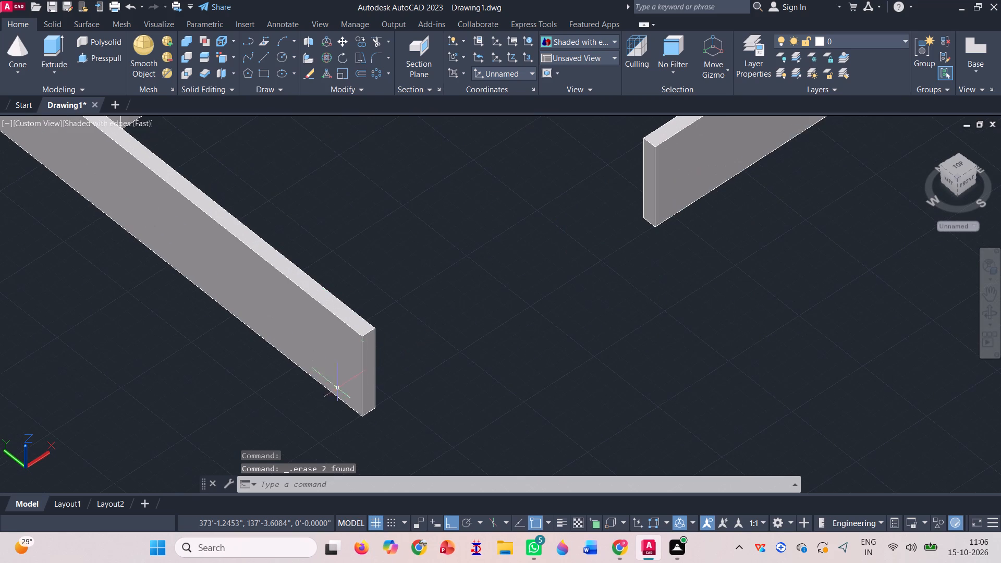
scroll(336, 390, "up", 3)
left_click(448, 303)
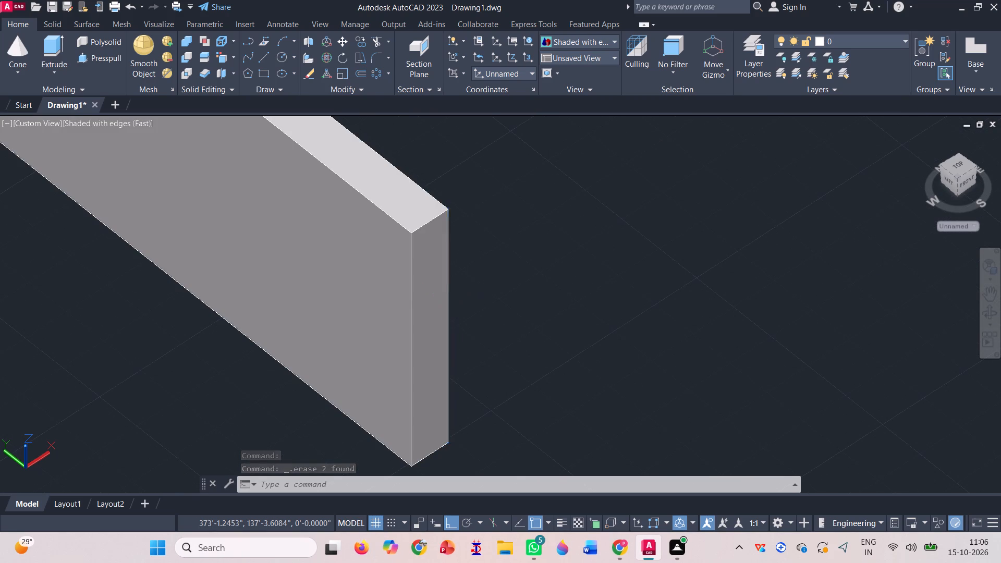
scroll(431, 234, "up", 3)
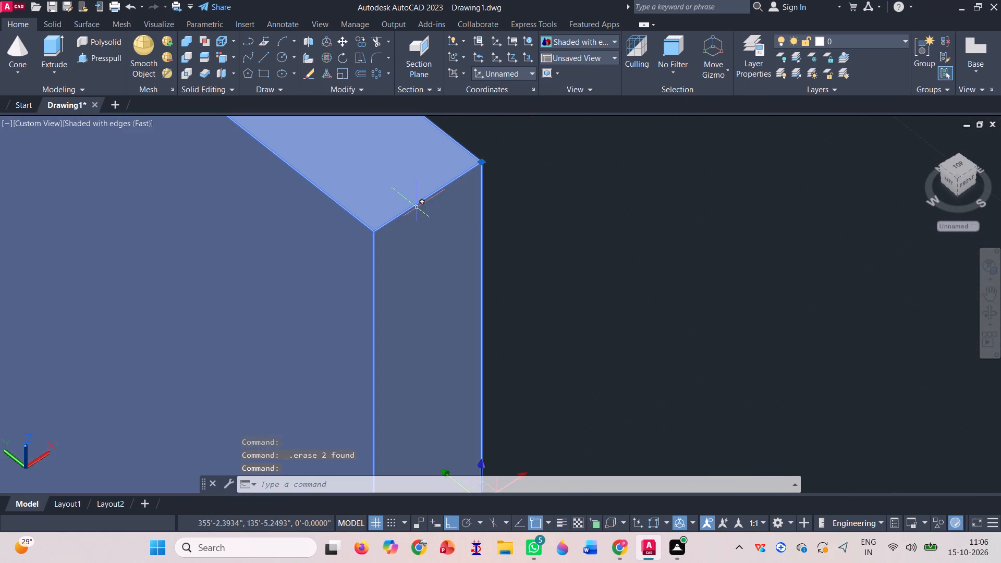
scroll(415, 205, "down", 3)
scroll(459, 252, "down", 2)
scroll(497, 316, "down", 1)
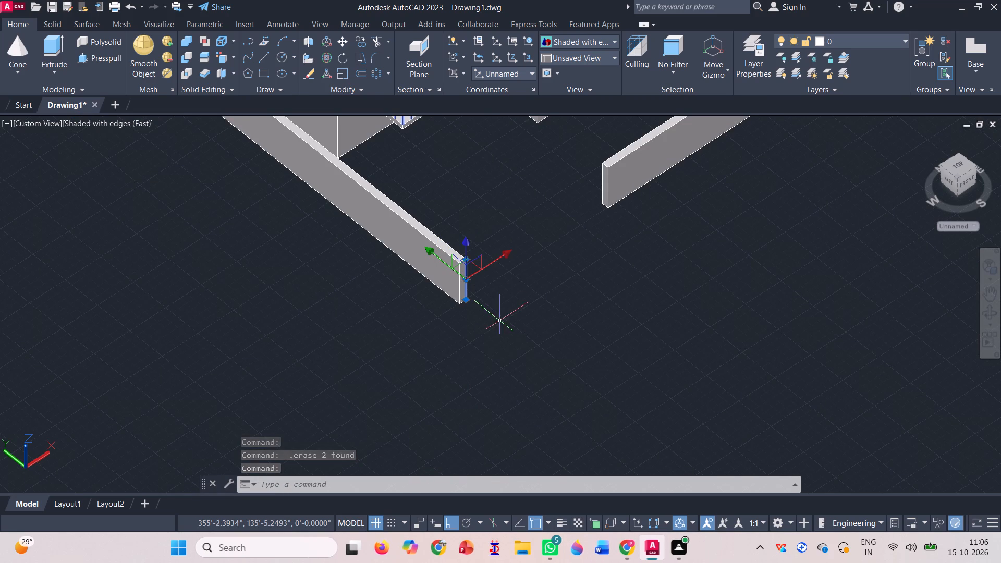
key("Delete")
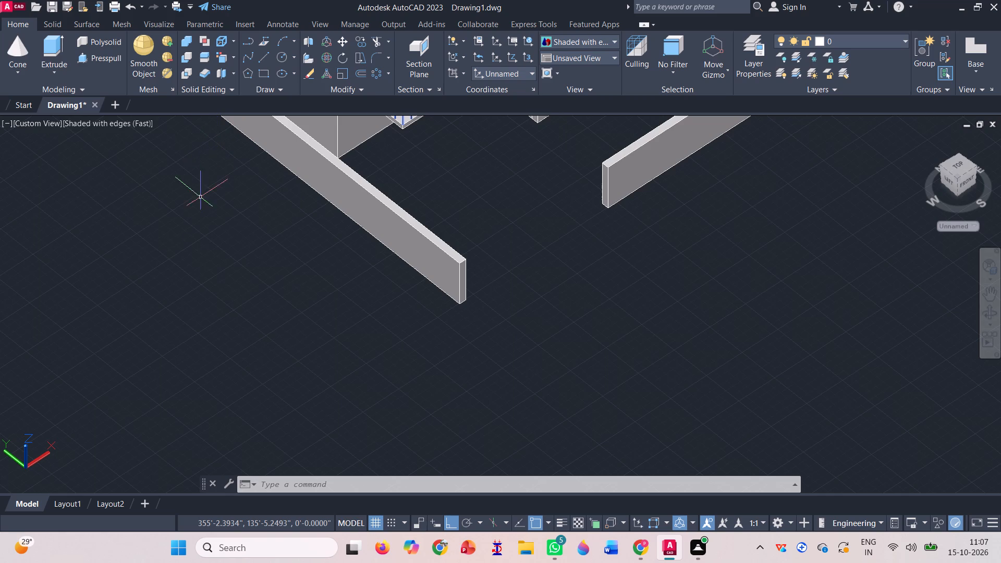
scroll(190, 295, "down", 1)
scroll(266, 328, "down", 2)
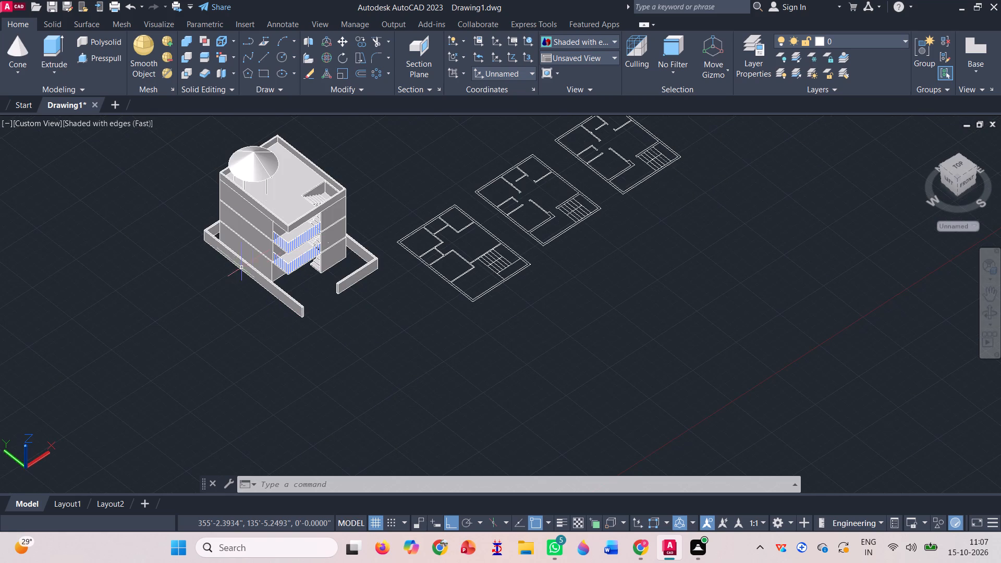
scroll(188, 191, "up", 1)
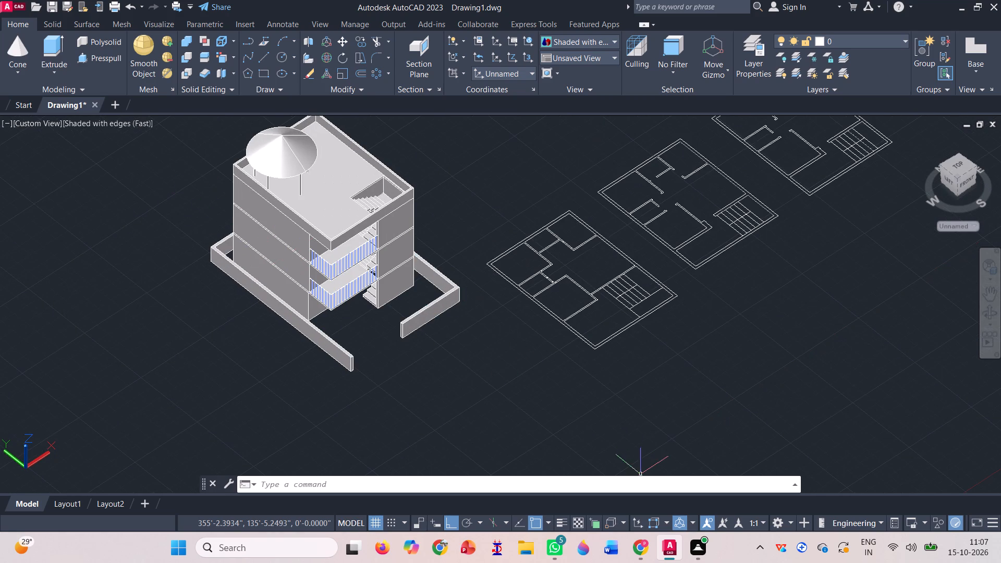
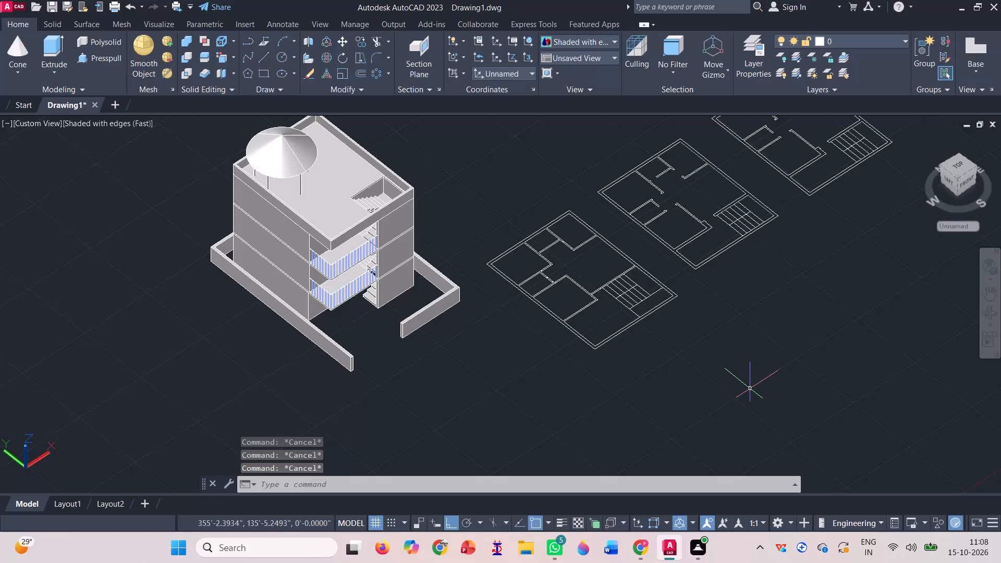
Examine the finished house and its boundary wall with the gate opening from a lower front-corner angle.
scroll(473, 407, "down", 1)
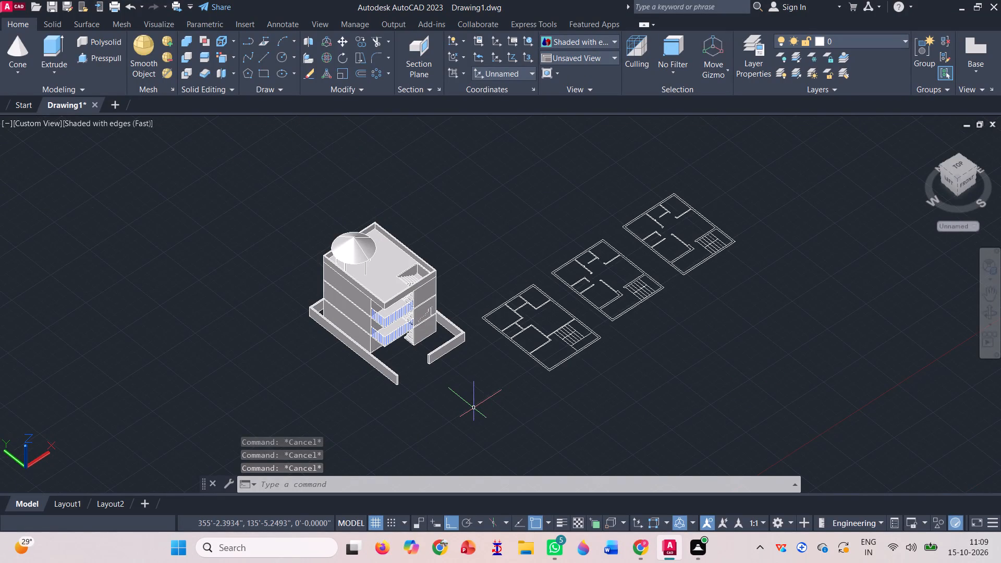
scroll(446, 413, "up", 1)
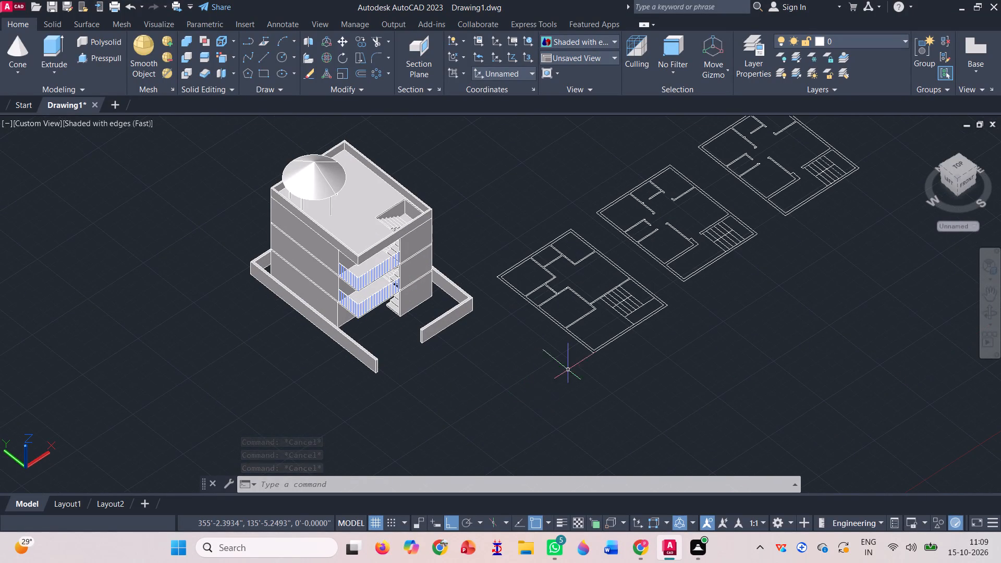
left_click(993, 305)
left_click_drag(563, 401, 546, 385)
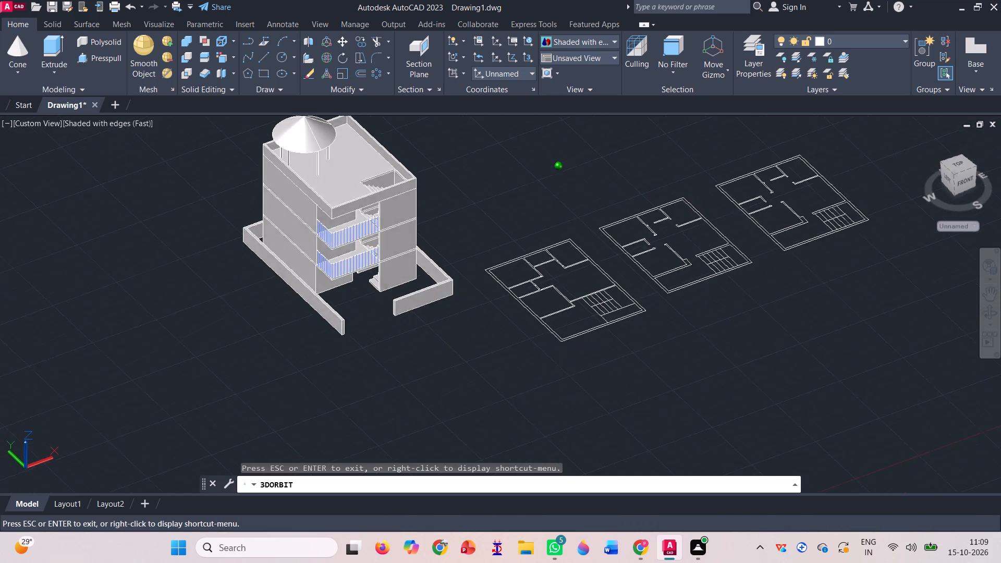
left_click_drag(546, 385, 570, 353)
scroll(360, 373, "down", 2)
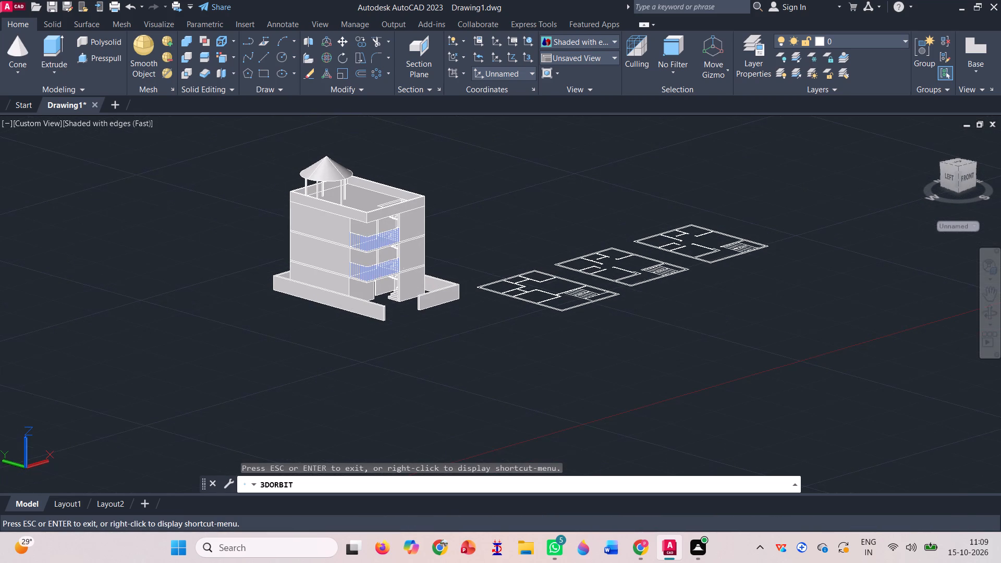
scroll(404, 380, "down", 1)
scroll(333, 154, "up", 2)
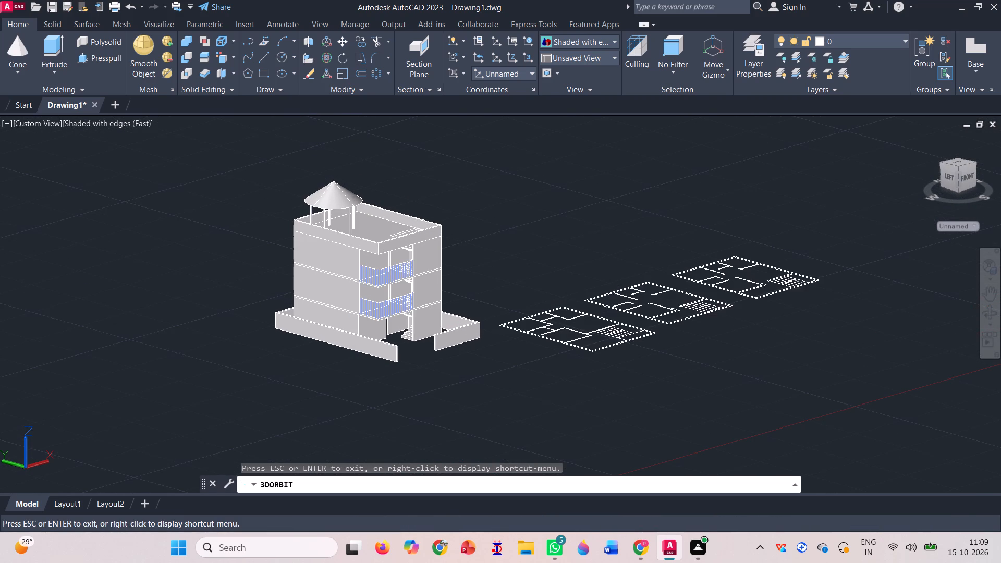
scroll(331, 157, "up", 2)
scroll(468, 217, "down", 1)
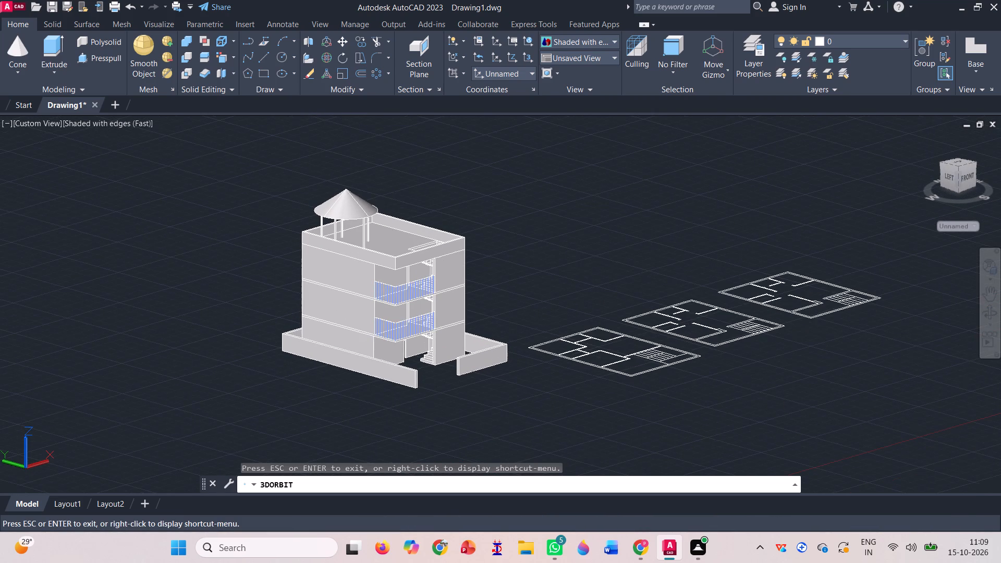
scroll(406, 161, "up", 2)
key("Escape")
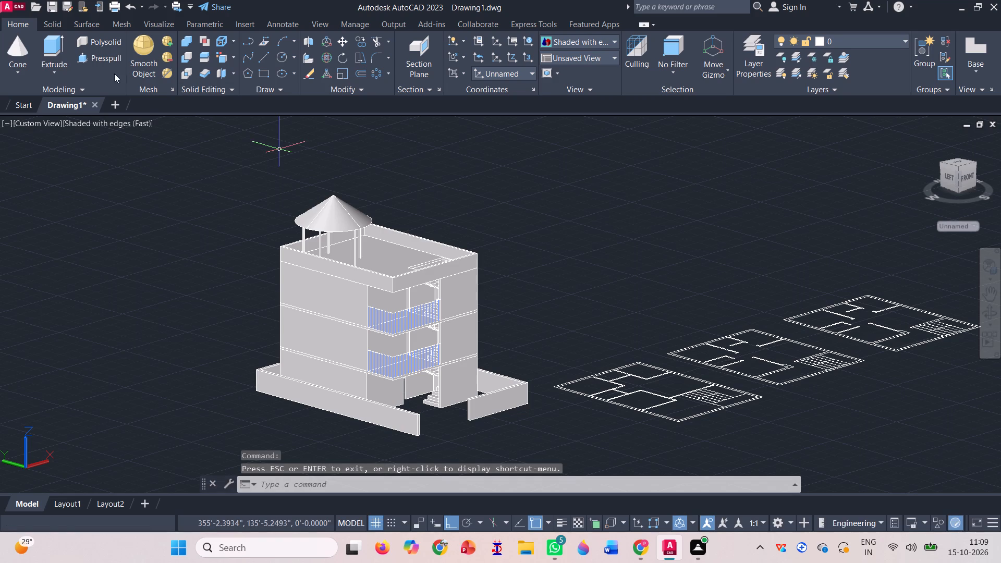
Start Color Faces with the rooftop hut's conical roof face, and try to include the hut's posts in the selection.
left_click(222, 53)
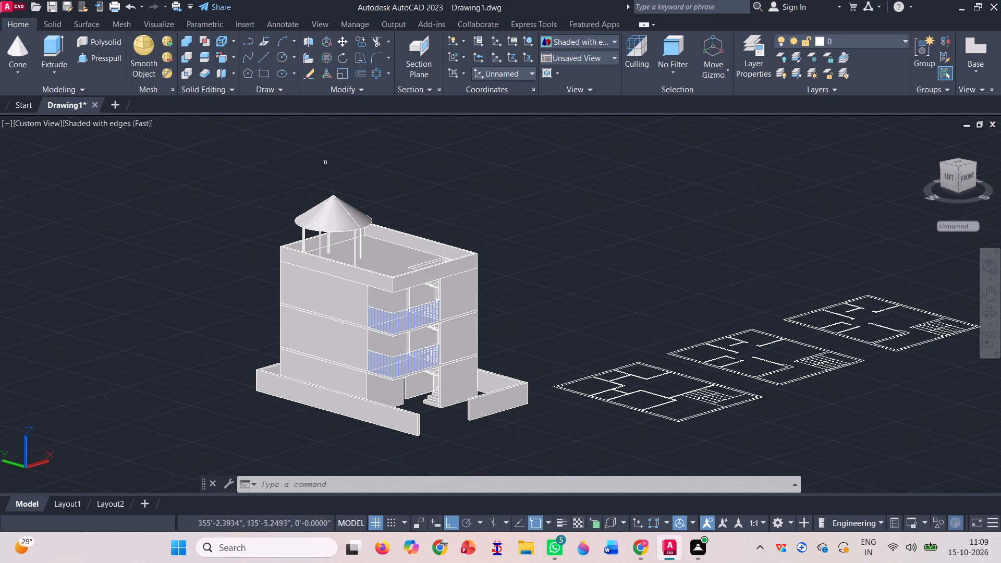
left_click(351, 221)
scroll(369, 243, "up", 2)
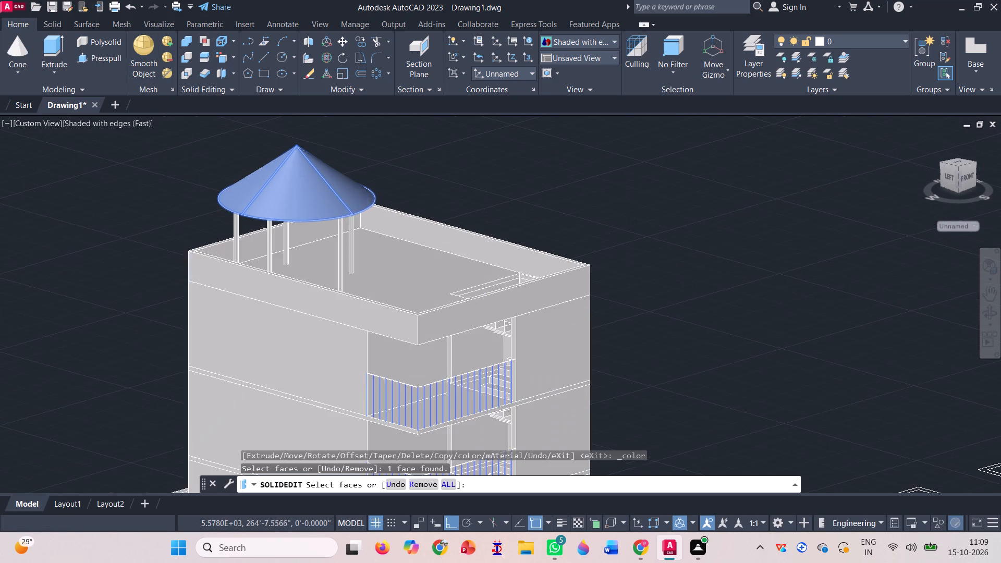
scroll(371, 244, "up", 1)
left_click(346, 233)
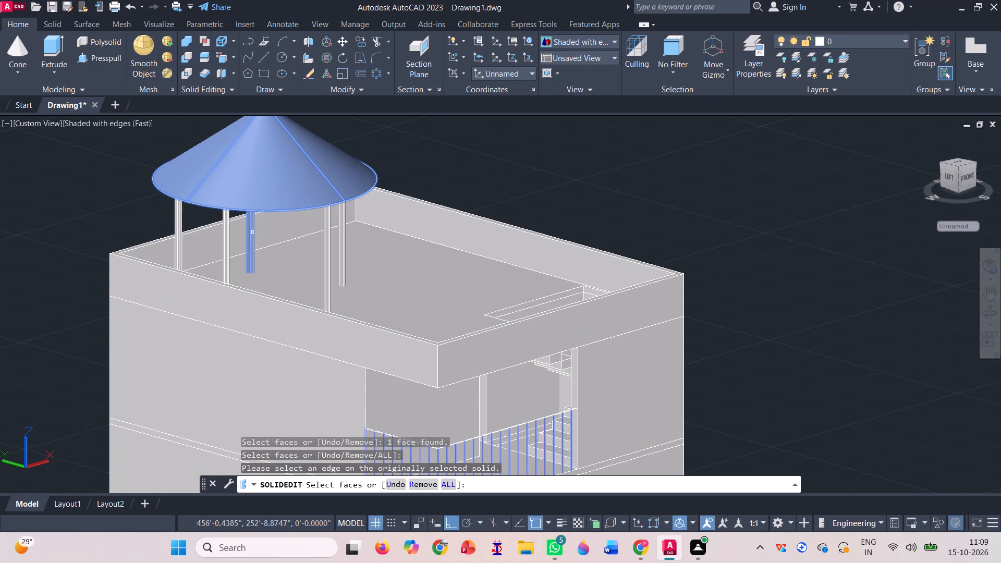
left_click(254, 231)
left_click(250, 229)
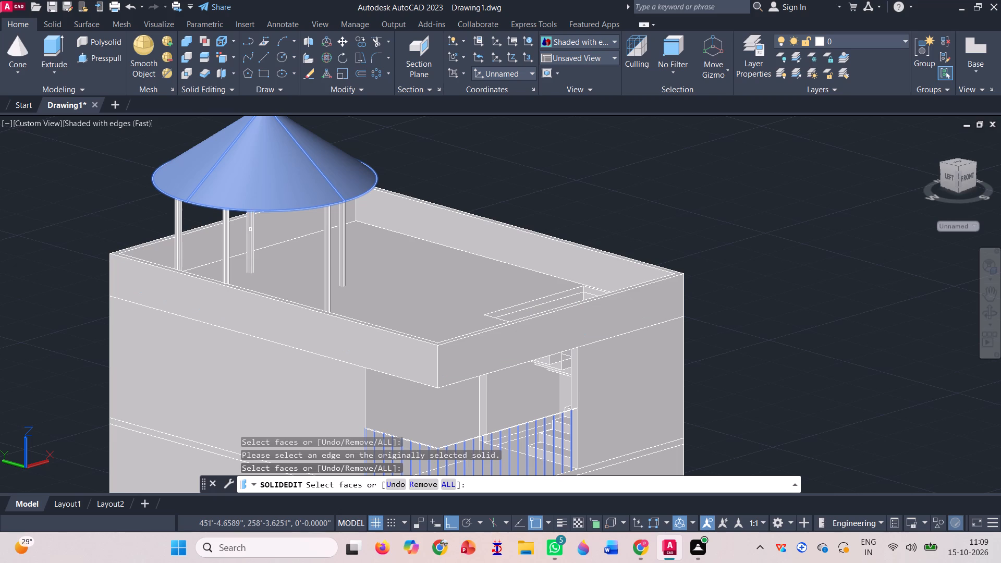
scroll(250, 229, "up", 3)
left_click(254, 240)
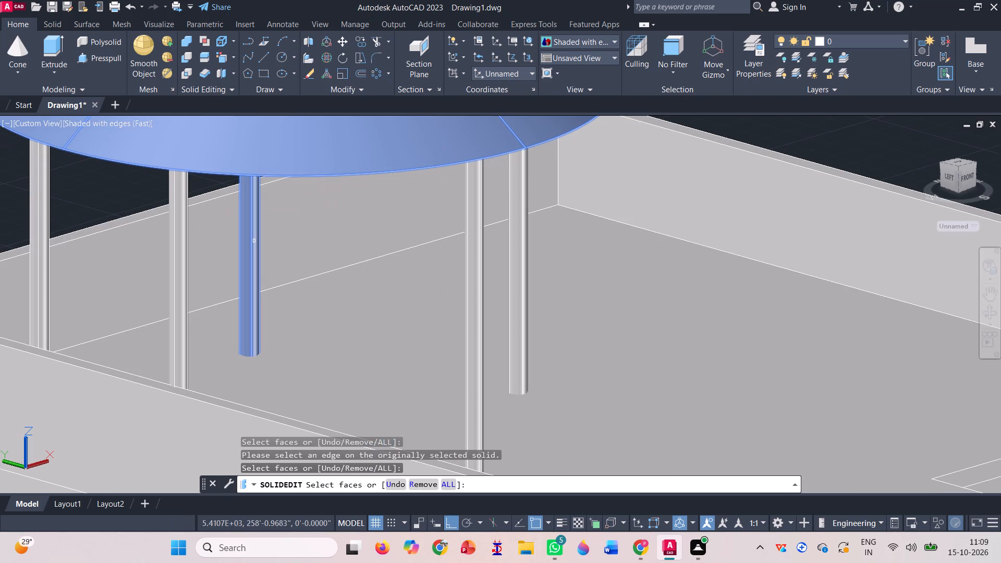
left_click(254, 240)
scroll(254, 240, "down", 2)
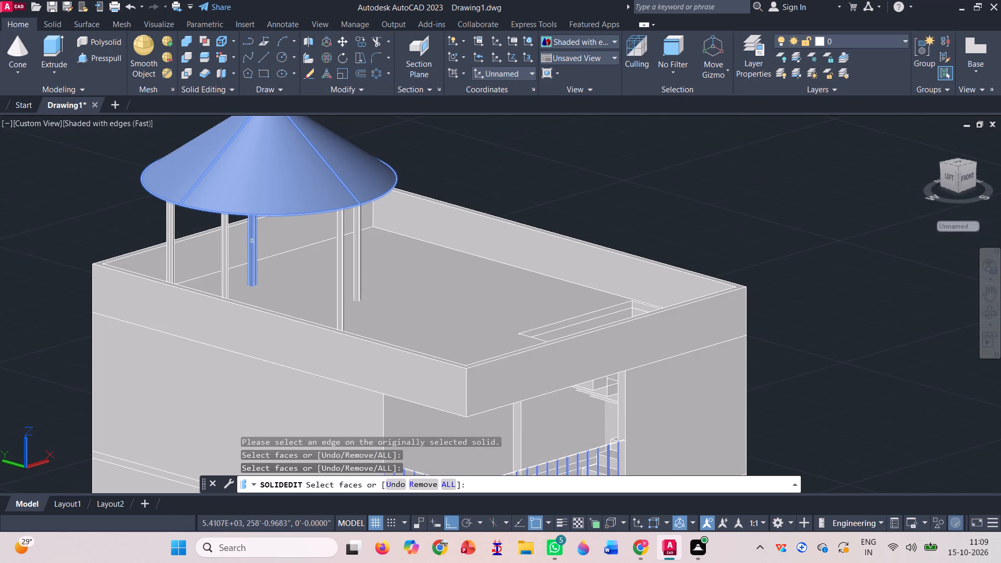
left_click(250, 240)
scroll(251, 239, "up", 3)
left_click(253, 240)
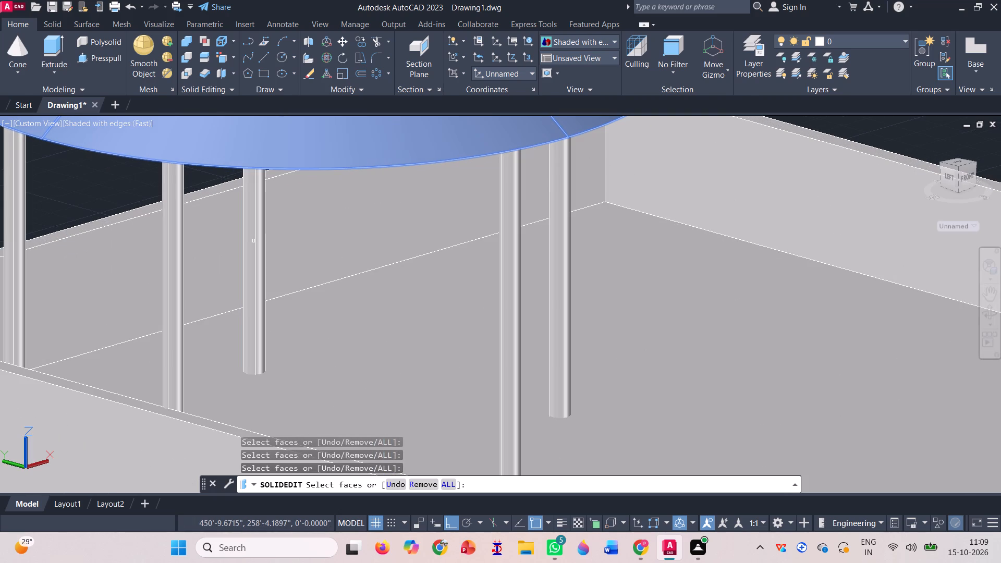
scroll(255, 241, "down", 2)
scroll(206, 264, "up", 2)
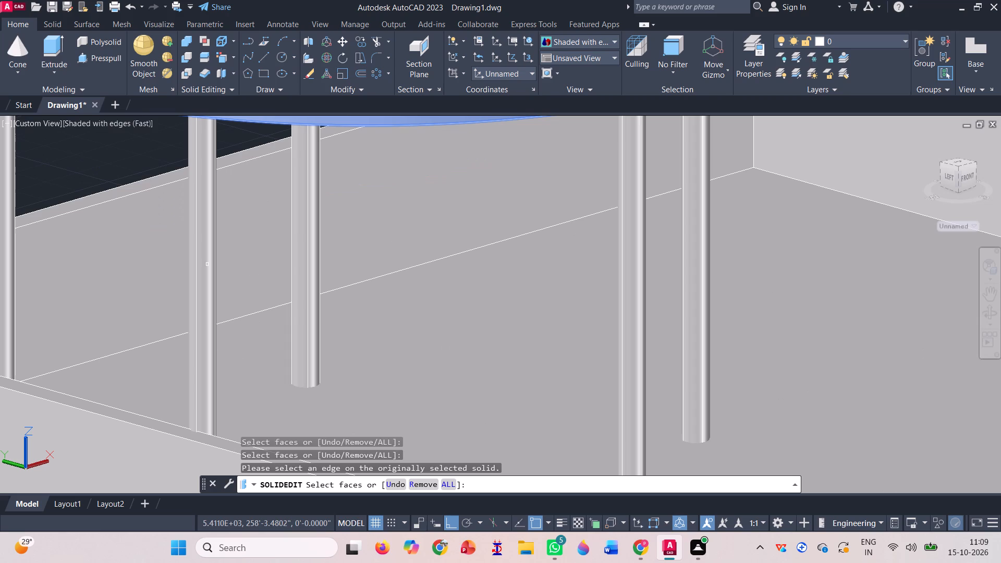
left_click(207, 264)
scroll(207, 264, "down", 2)
left_click(202, 262)
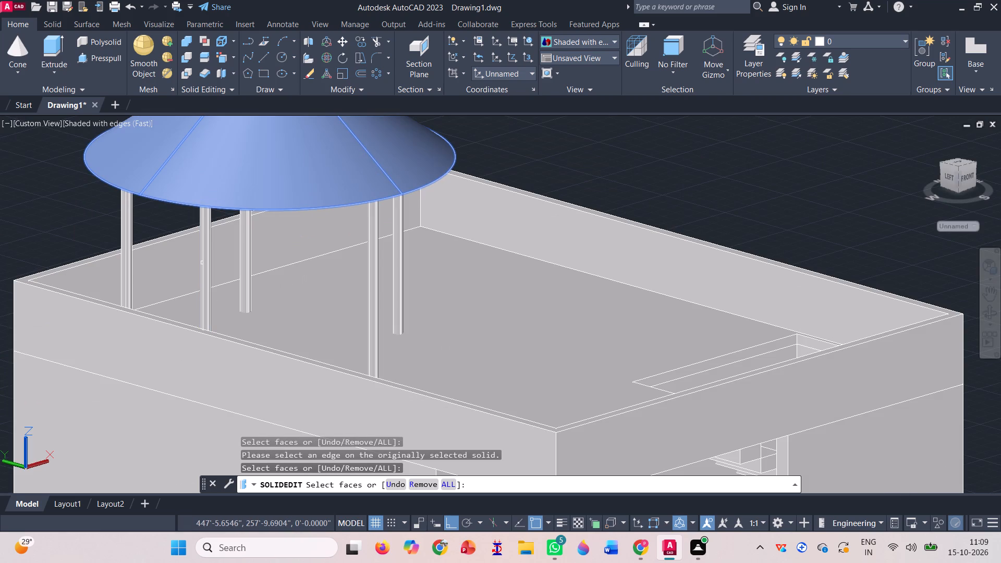
scroll(203, 264, "down", 2)
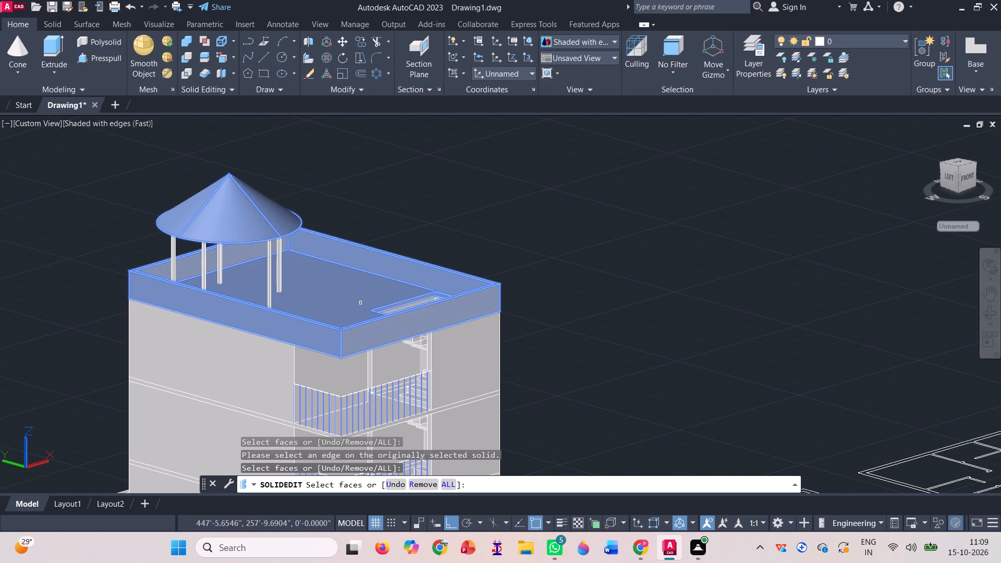
scroll(499, 261, "down", 1)
key("Return")
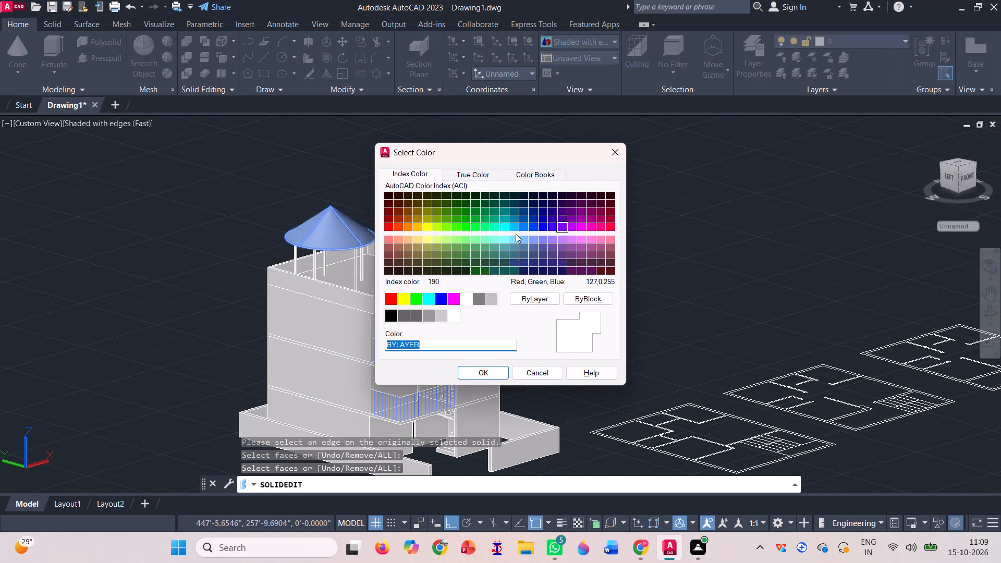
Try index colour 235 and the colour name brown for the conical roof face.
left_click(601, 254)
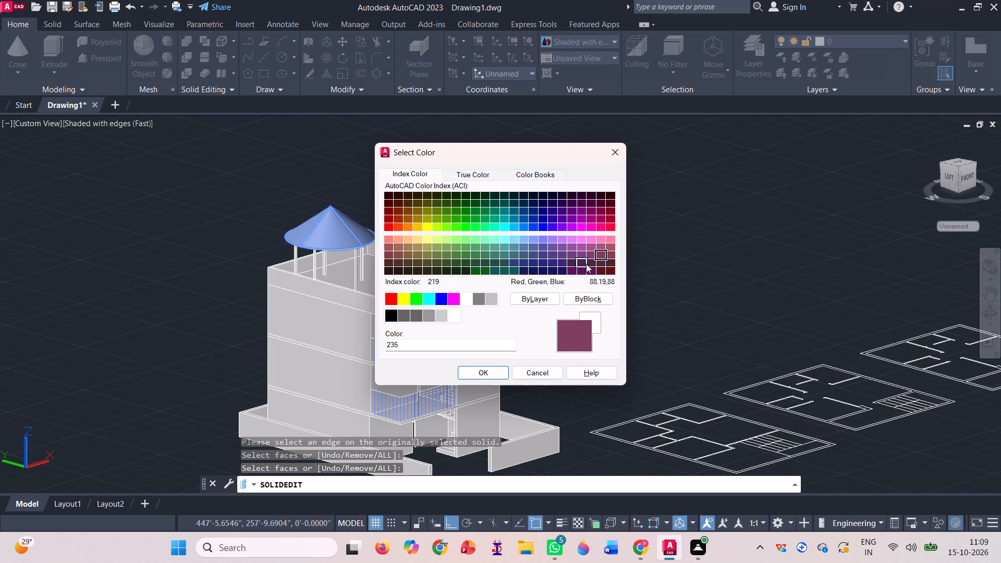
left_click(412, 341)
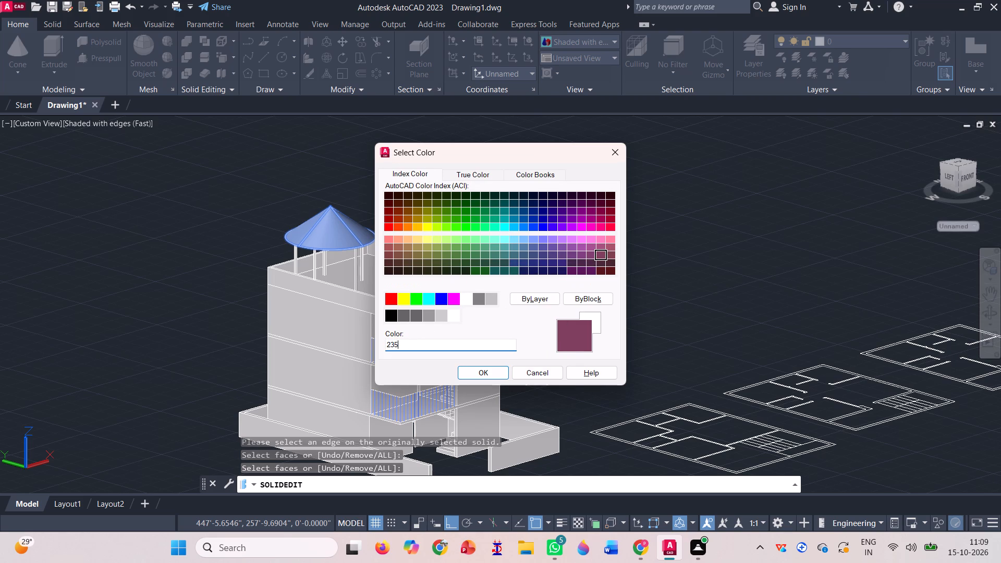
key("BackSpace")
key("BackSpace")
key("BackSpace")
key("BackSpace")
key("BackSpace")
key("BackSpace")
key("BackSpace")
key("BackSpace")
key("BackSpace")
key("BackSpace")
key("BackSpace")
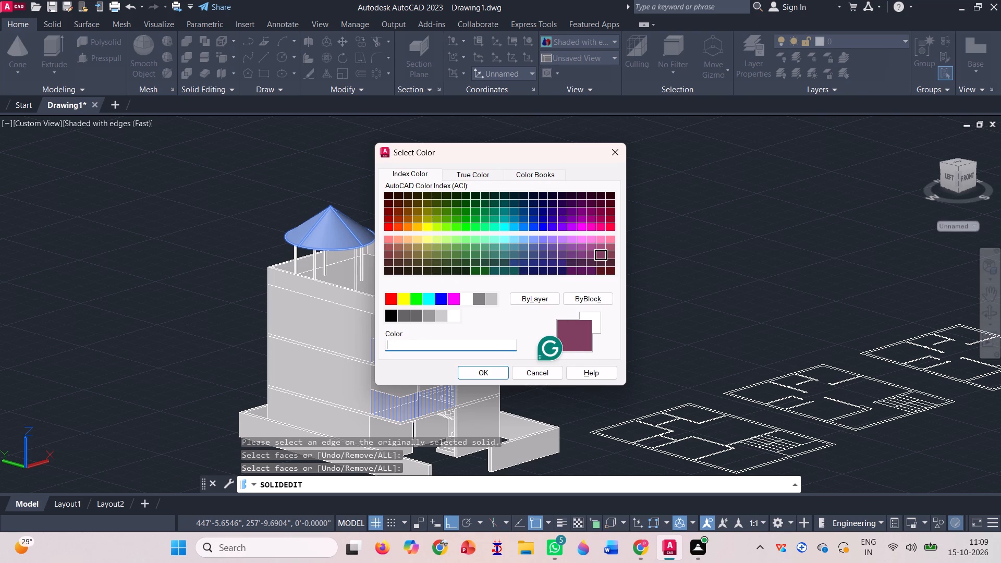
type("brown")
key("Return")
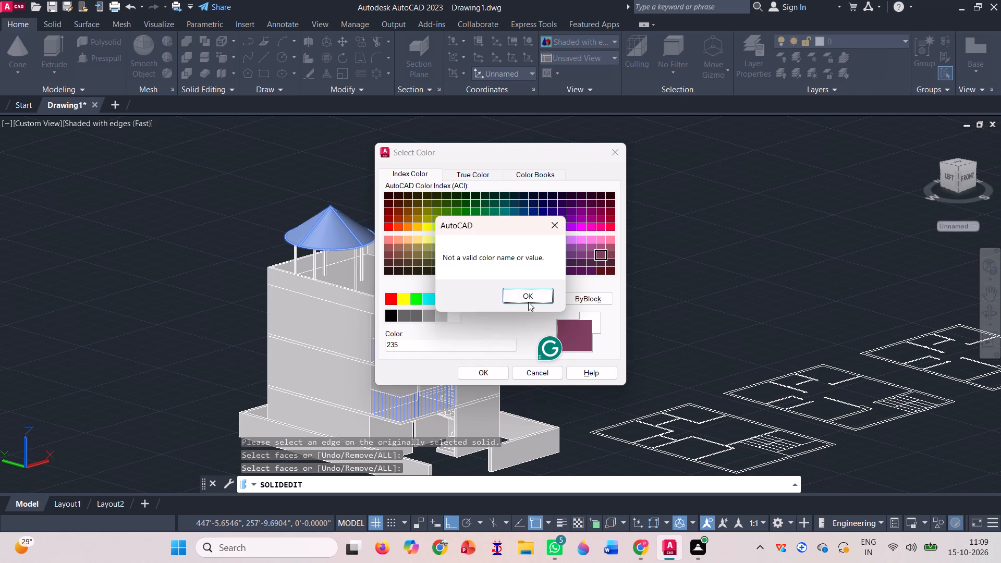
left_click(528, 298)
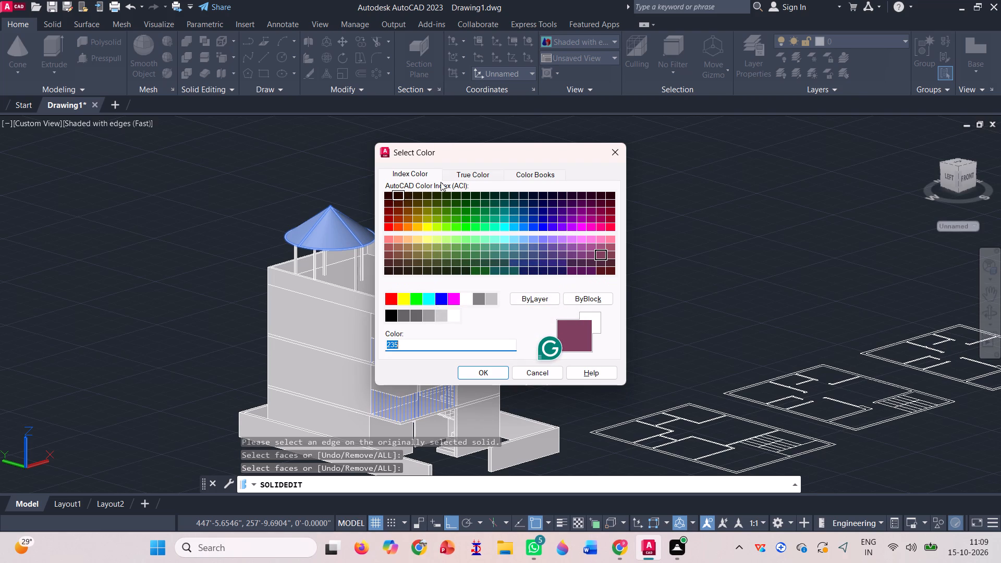
Colour the hut's conical roof brown with DIC 325 from the DIC COLOR GUIDE(R) colour book.
left_click(463, 177)
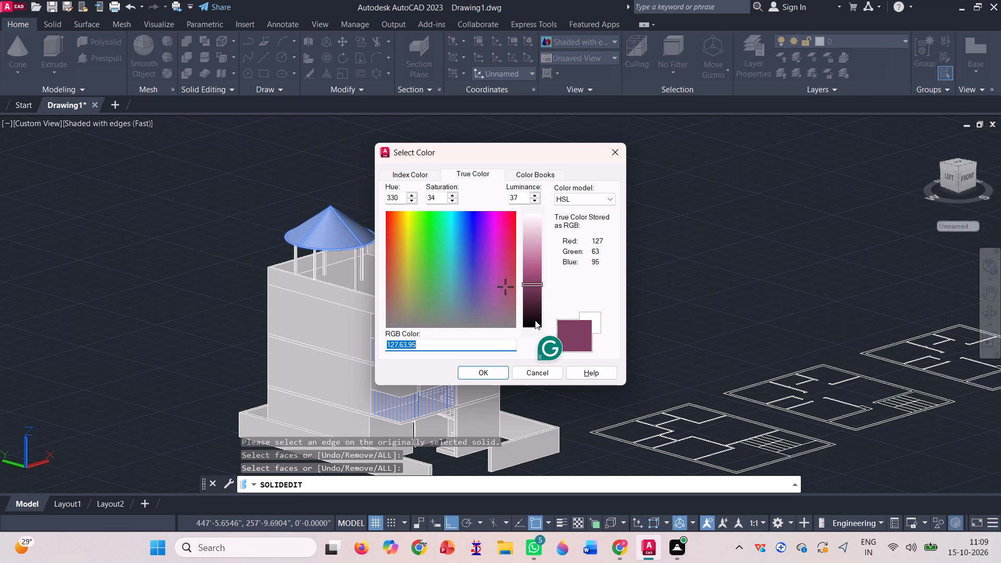
left_click(547, 170)
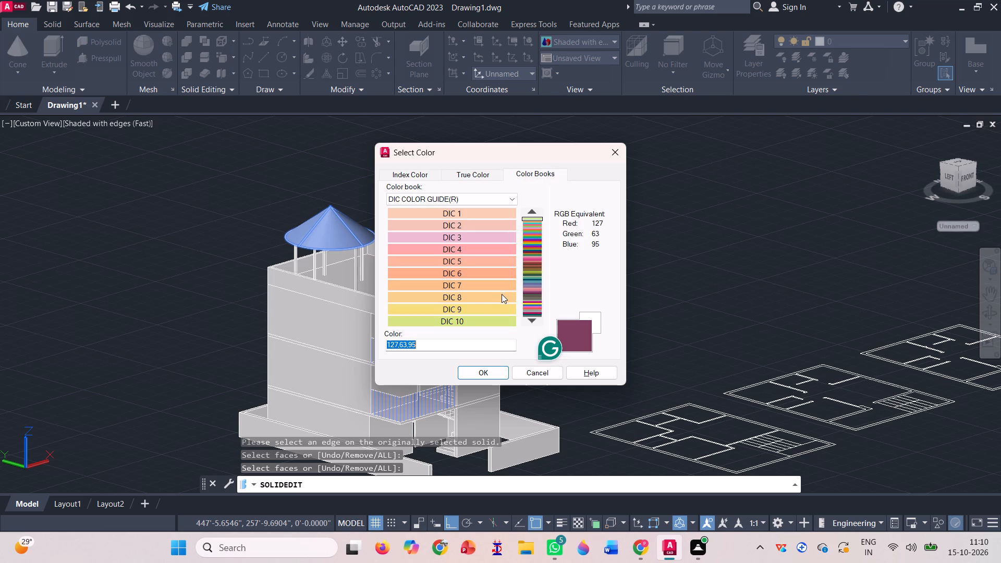
left_click(533, 296)
scroll(535, 289, "up", 3)
left_click(535, 289)
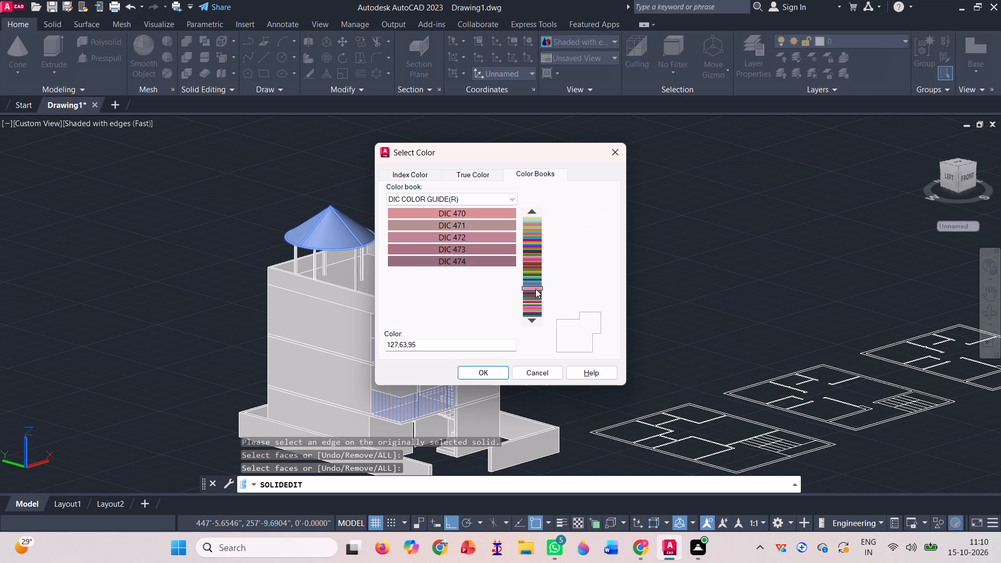
left_click(533, 262)
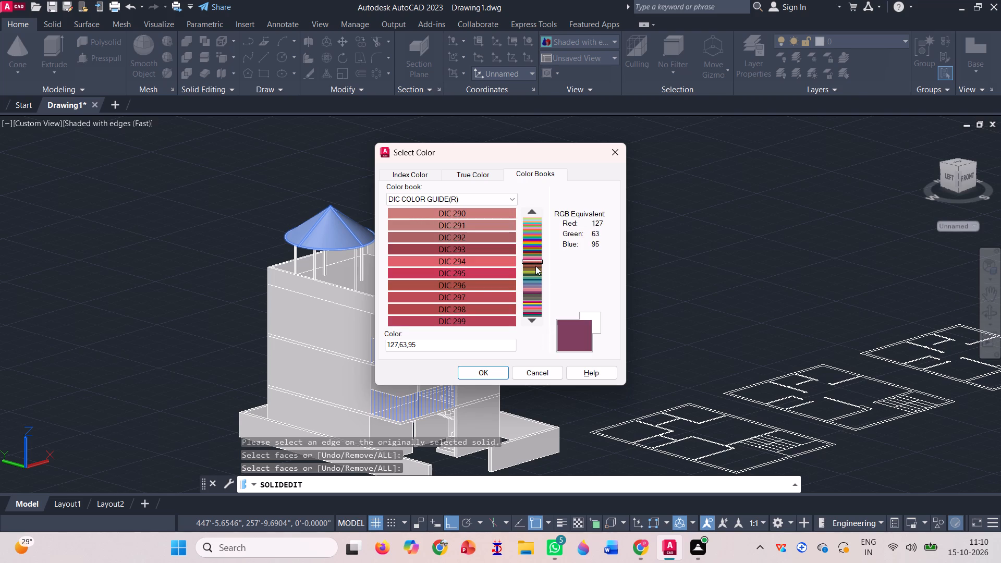
left_click(535, 266)
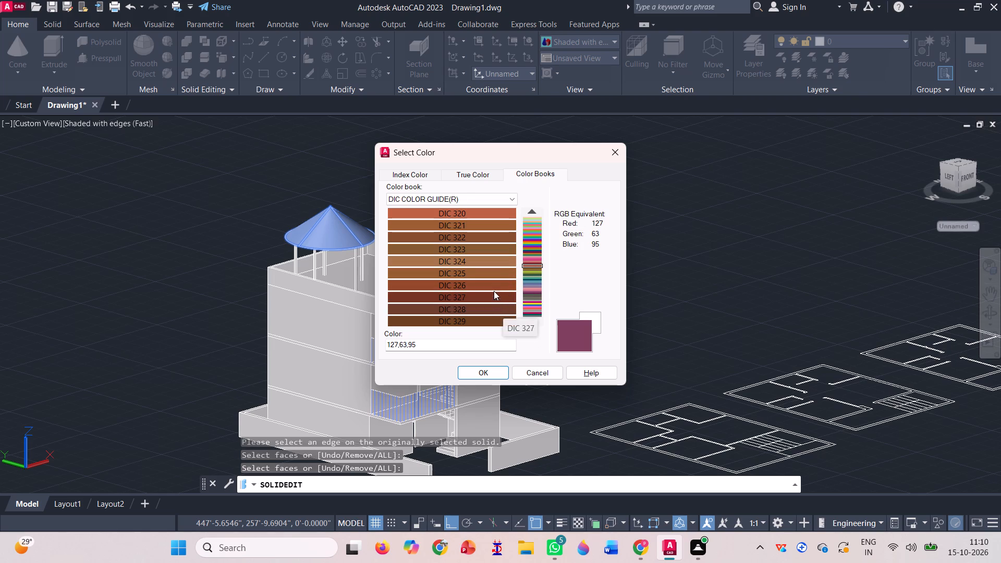
left_click(503, 274)
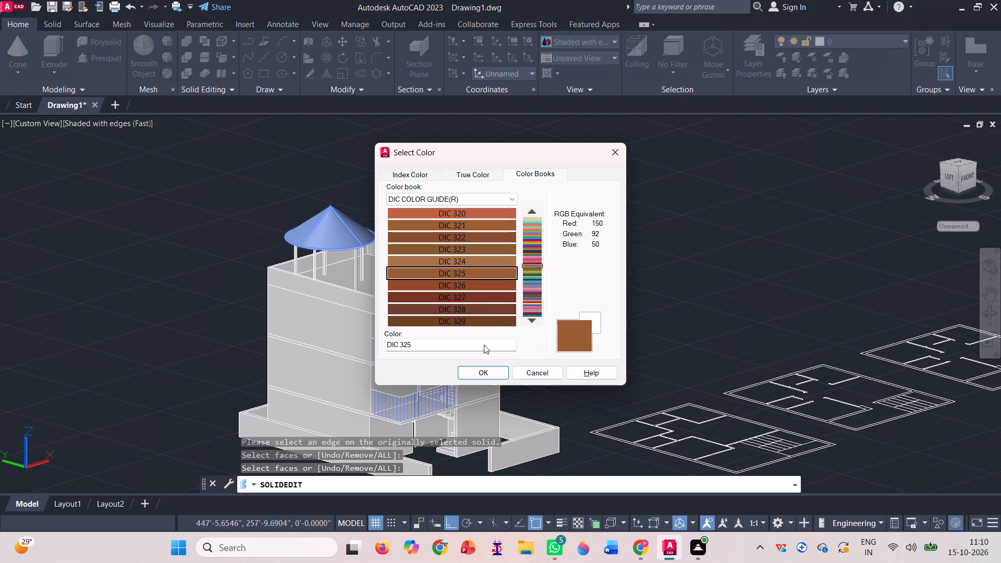
left_click(486, 374)
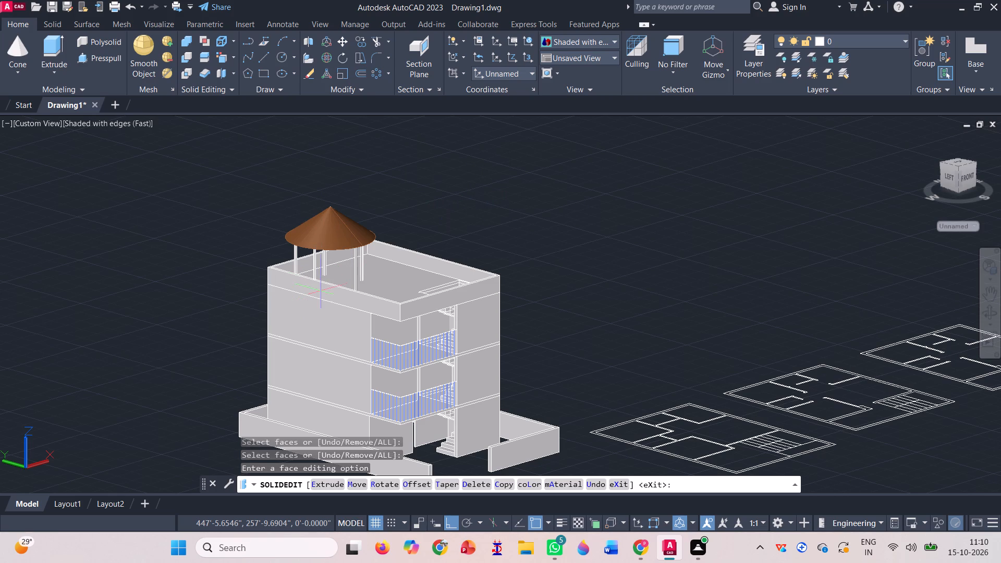
Start Color Faces and select the boundary wall's long outer left face, its top face and the adjoining gate-end face.
left_click(996, 307)
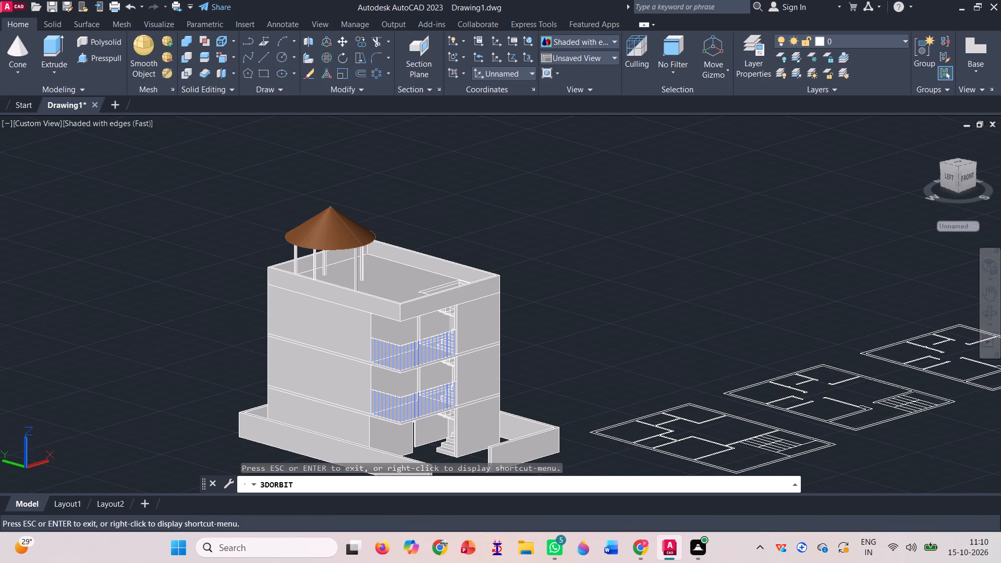
left_click_drag(566, 312, 535, 323)
scroll(407, 437, "up", 2)
key("Escape")
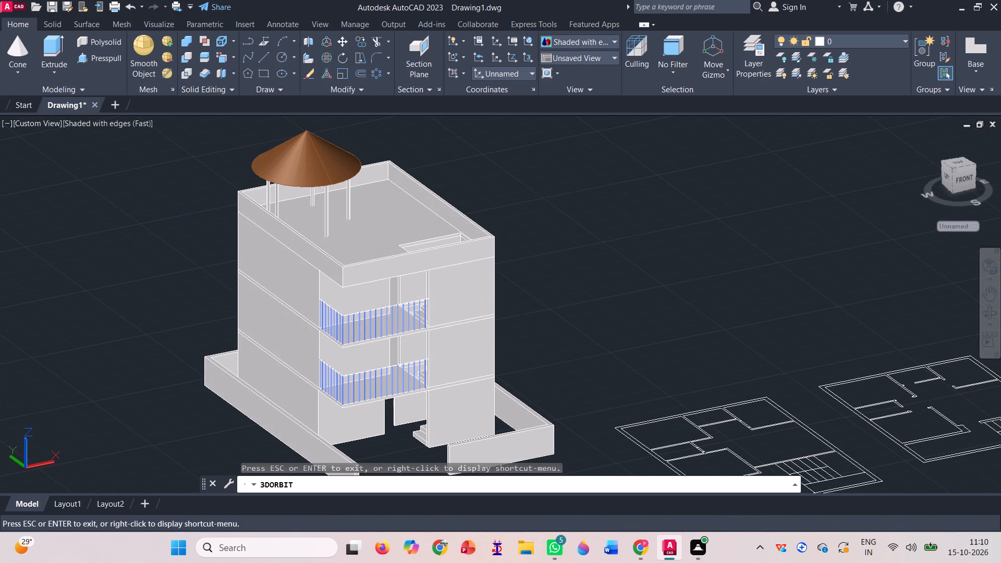
scroll(380, 291, "down", 1)
left_click(349, 398)
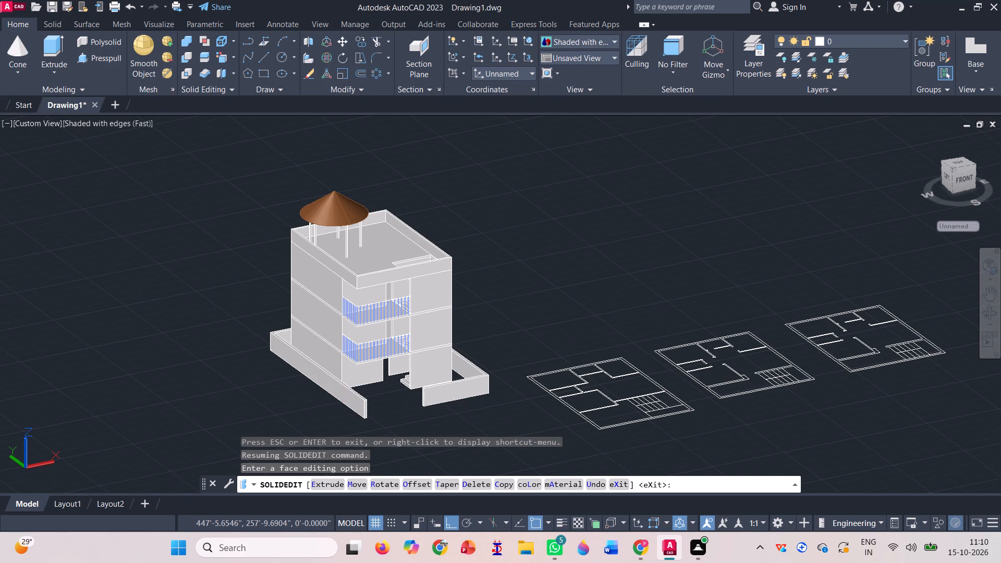
left_click(222, 59)
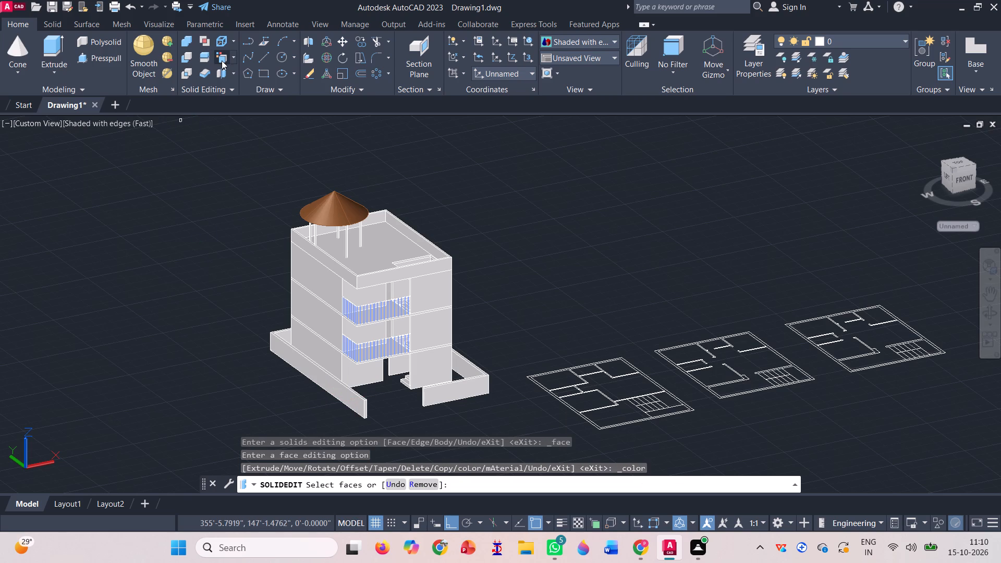
left_click(337, 393)
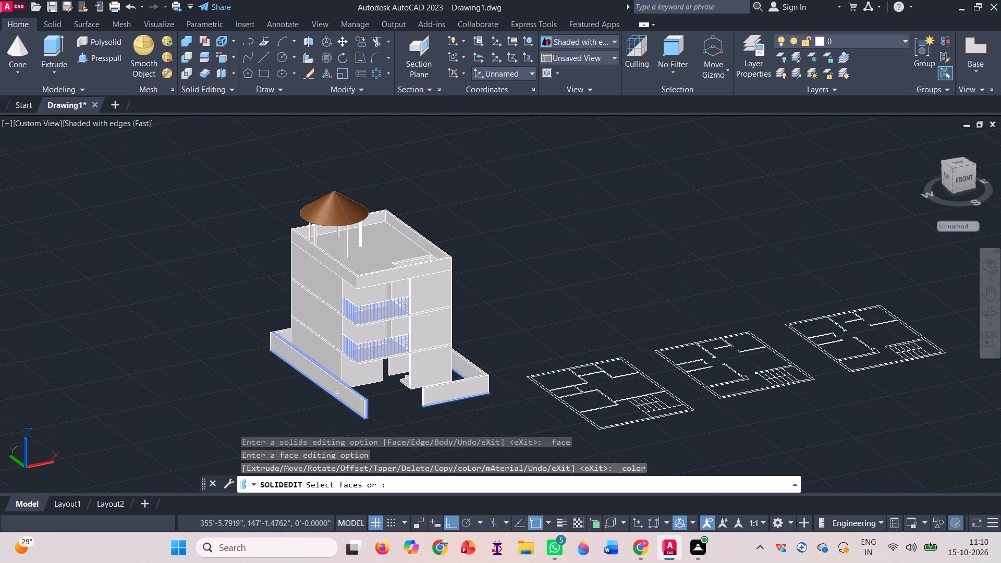
scroll(371, 387, "up", 3)
left_click(325, 428)
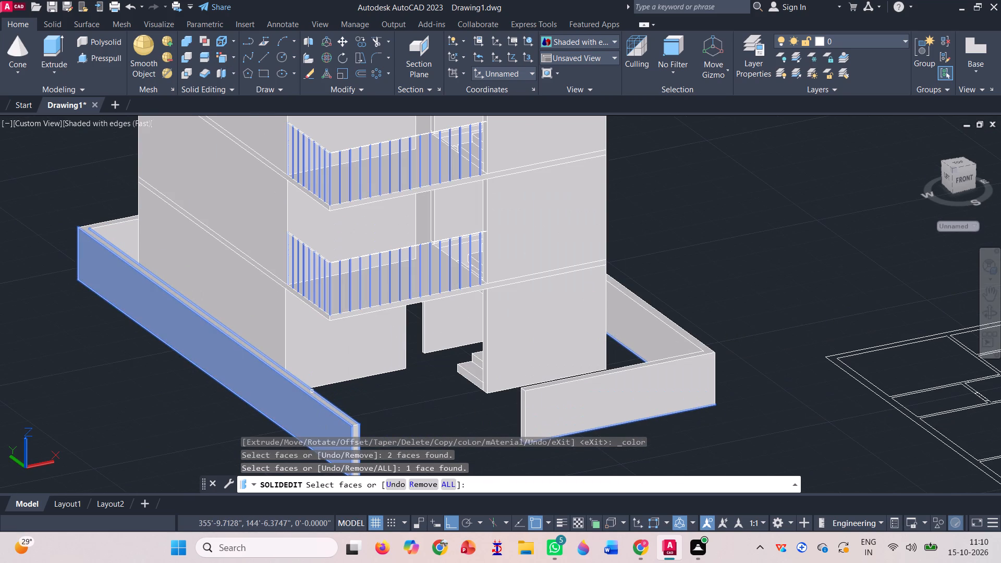
scroll(312, 389, "up", 3)
left_click(313, 397)
scroll(335, 313, "down", 3)
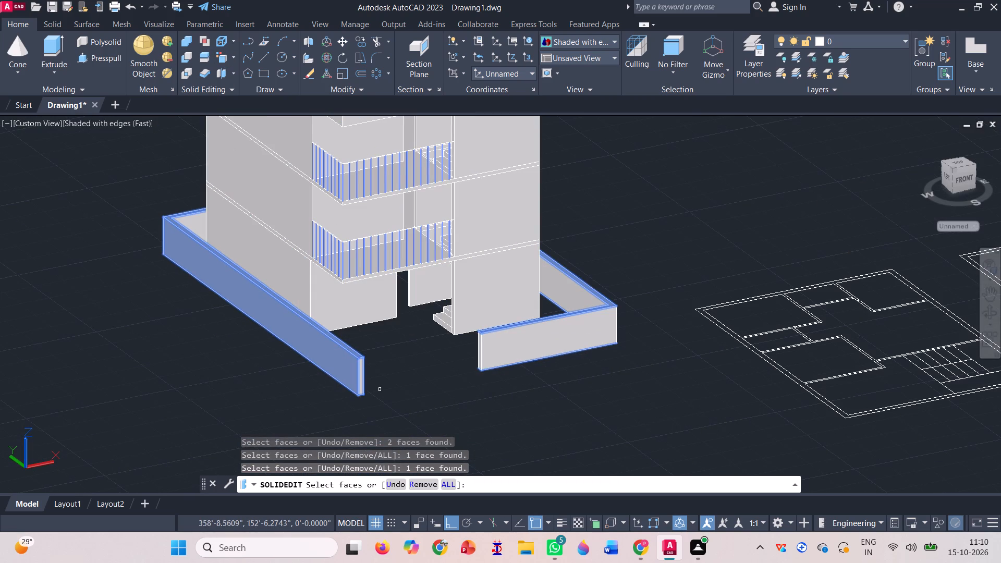
scroll(369, 381, "up", 3)
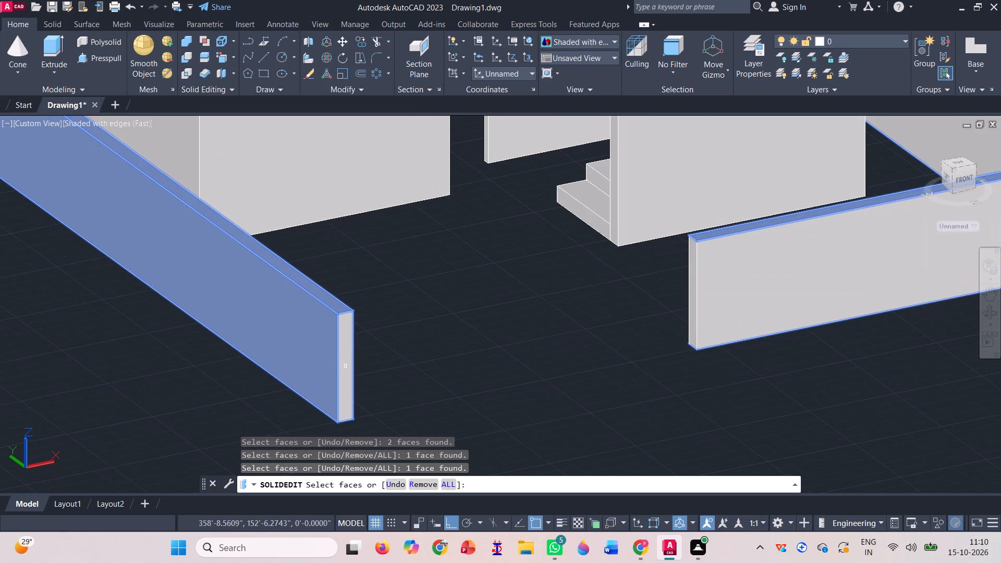
left_click(345, 365)
Add the boundary wall's outer front face and its end face at the gate opening to the selection.
scroll(345, 366, "down", 2)
left_click(542, 314)
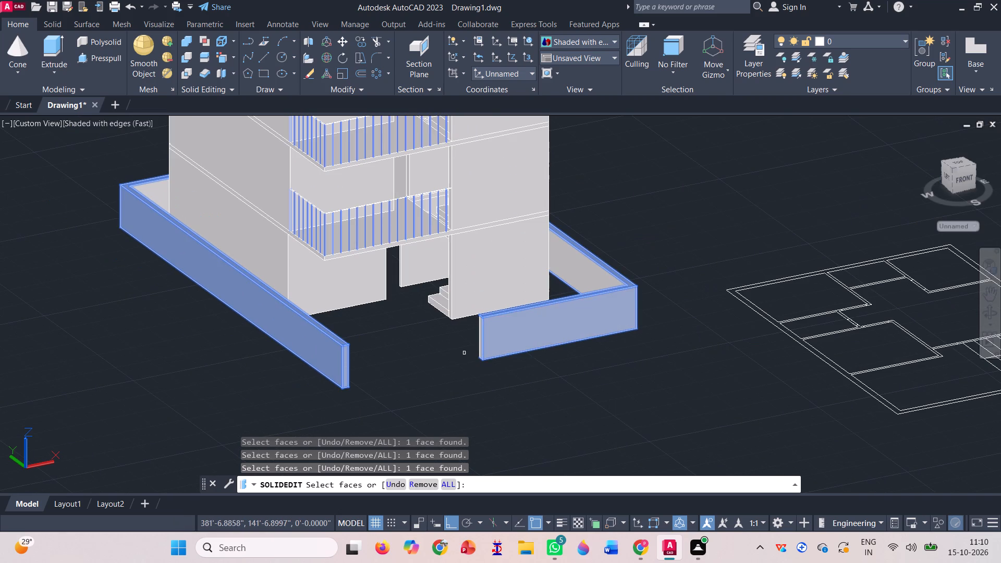
scroll(482, 342, "up", 6)
left_click(468, 332)
Add the inner faces of the boundary wall's right side and front section to the colour selection.
scroll(438, 348, "down", 2)
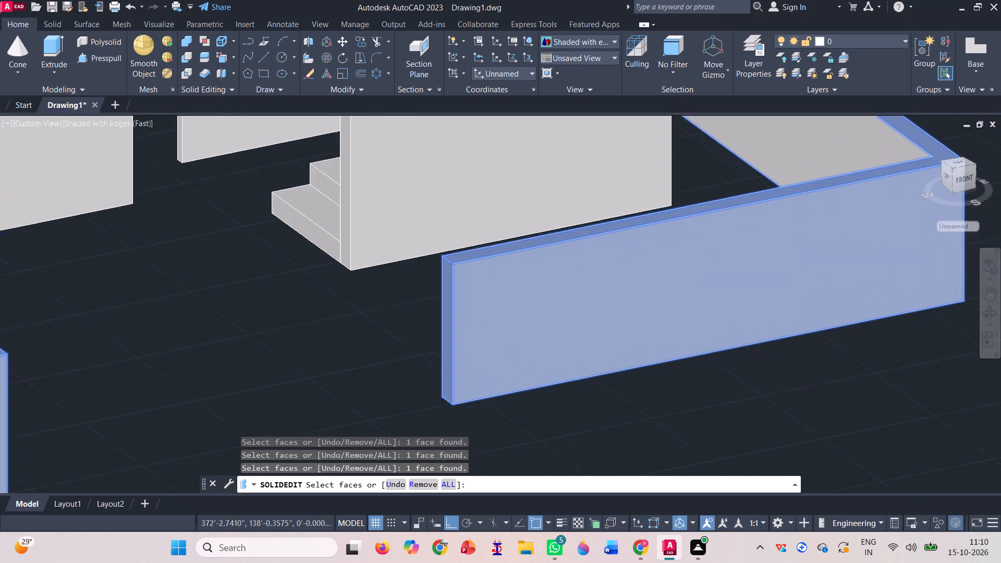
scroll(438, 348, "down", 1)
left_click(986, 302)
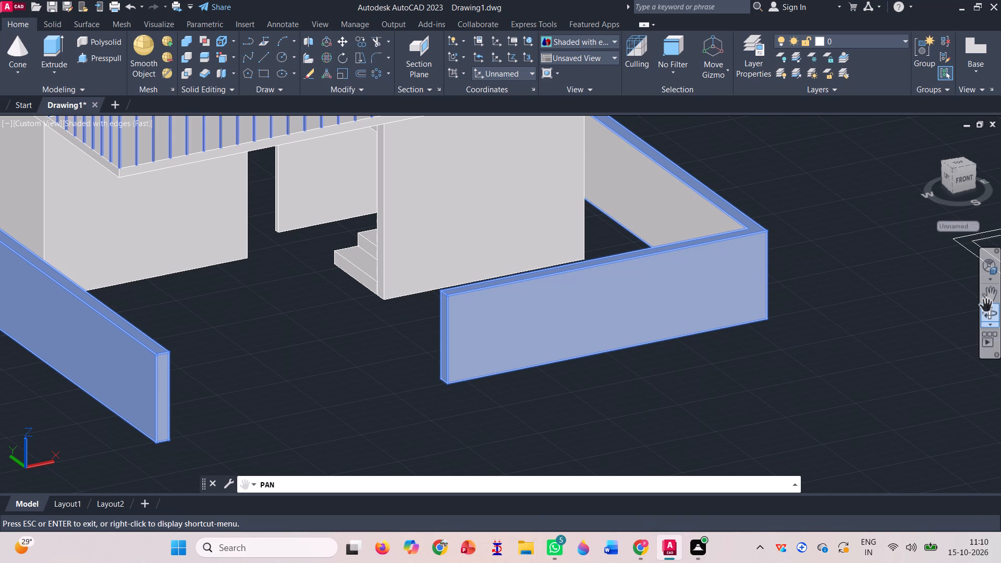
left_click(992, 311)
left_click_drag(655, 395, 780, 367)
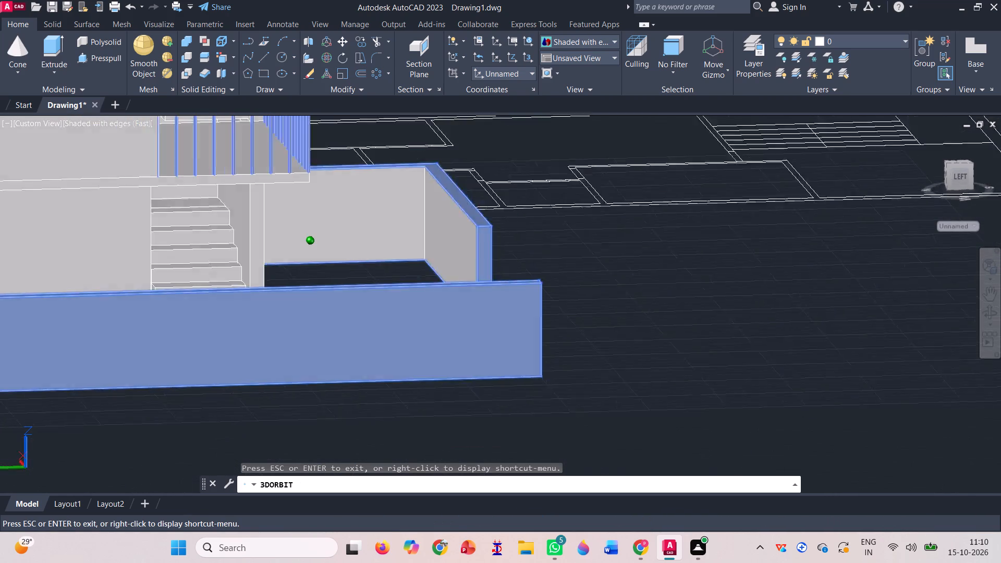
left_click_drag(780, 367, 785, 361)
left_click_drag(418, 368, 427, 405)
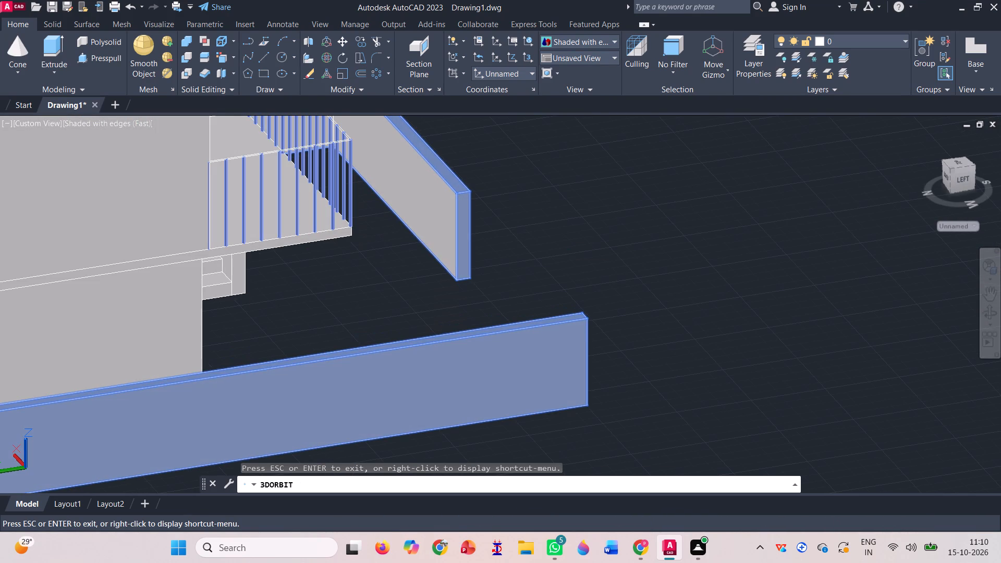
left_click_drag(375, 233, 348, 214)
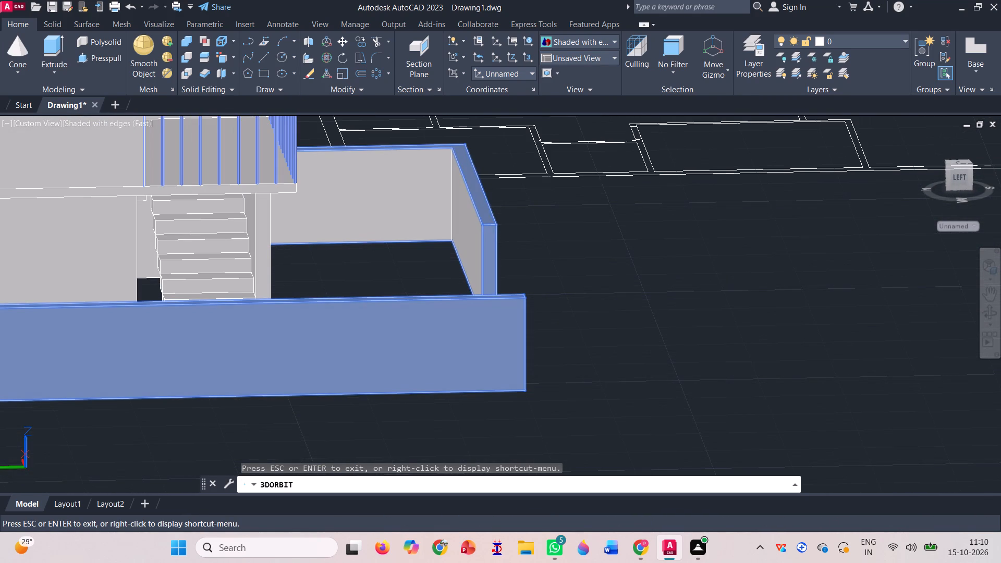
key("Escape")
left_click(376, 194)
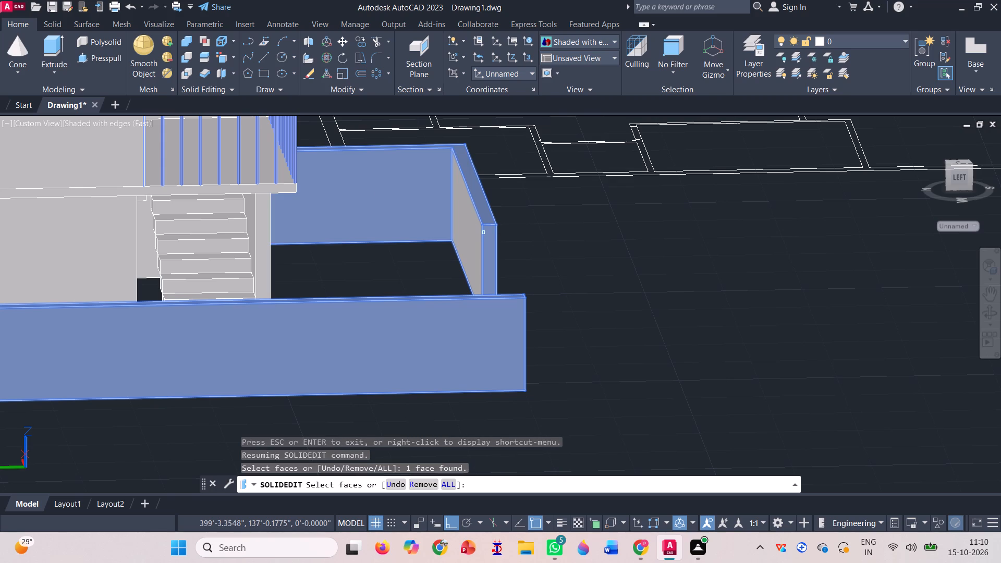
left_click(470, 237)
Add the outer face of the boundary wall's rear side to the colour selection.
scroll(612, 317, "down", 2)
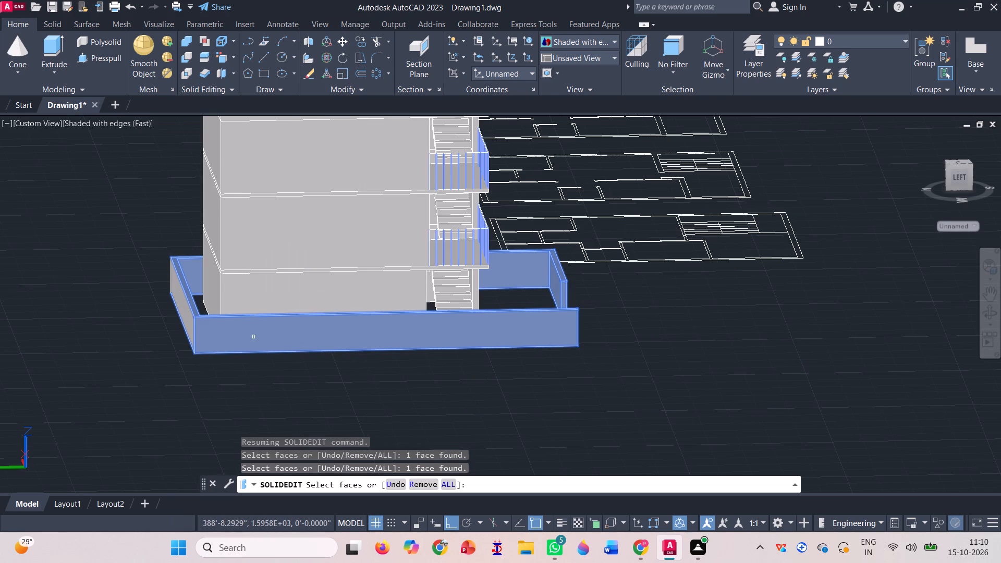
left_click(180, 301)
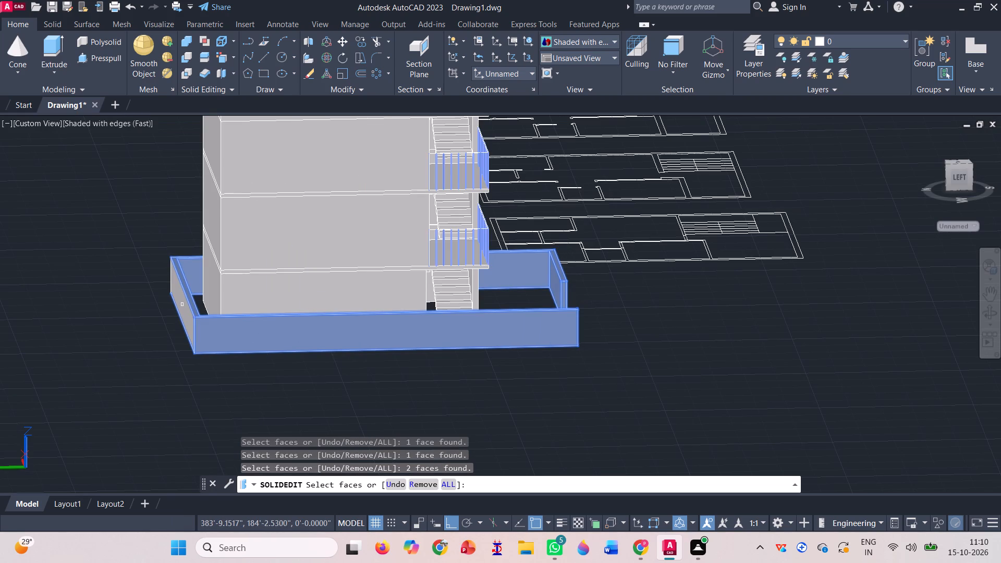
left_click(182, 302)
scroll(182, 302, "up", 4)
left_click(182, 303)
scroll(205, 348, "down", 2)
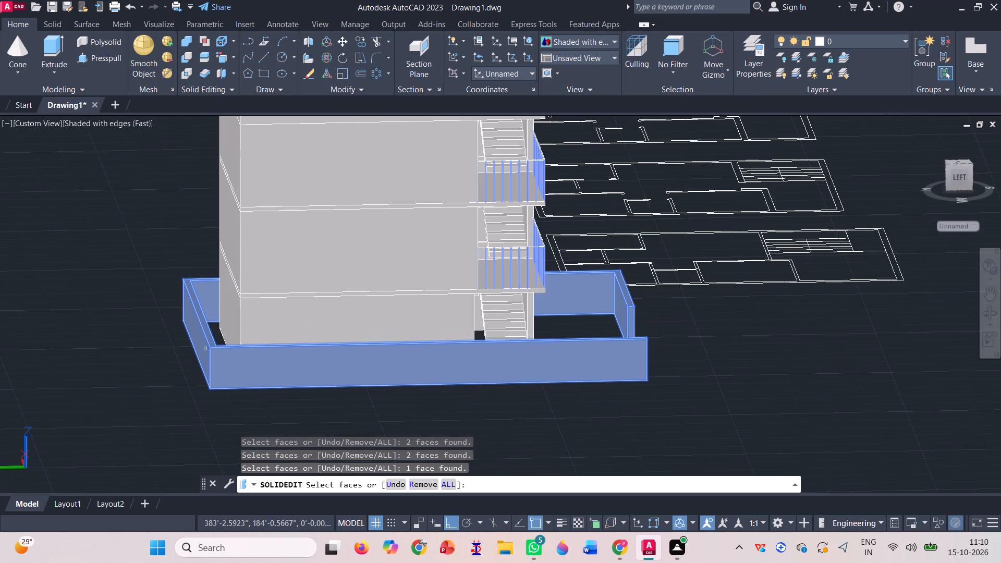
Add the long outer face of the boundary wall's right side to the colour selection.
left_click(987, 312)
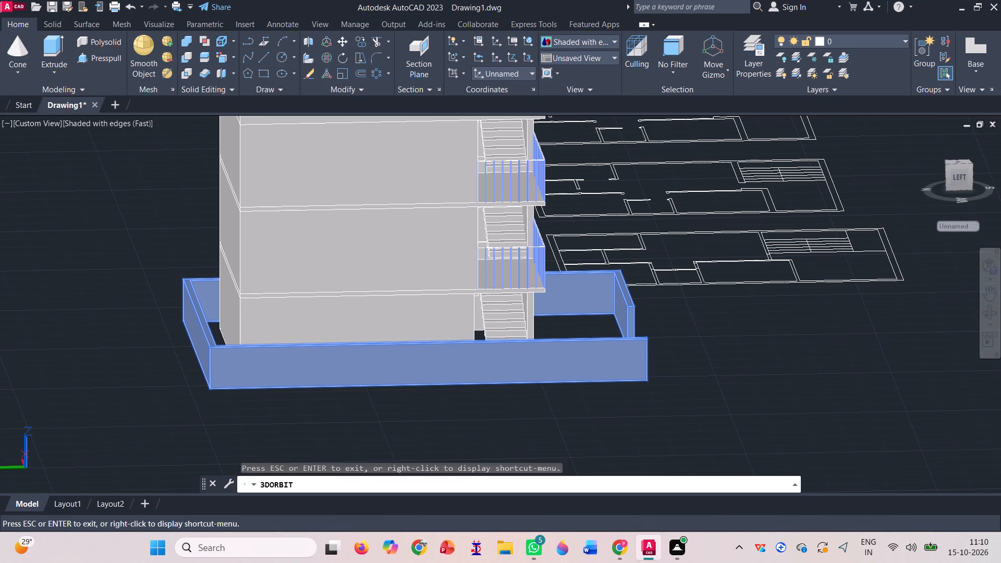
left_click_drag(679, 409, 438, 403)
scroll(617, 149, "up", 2)
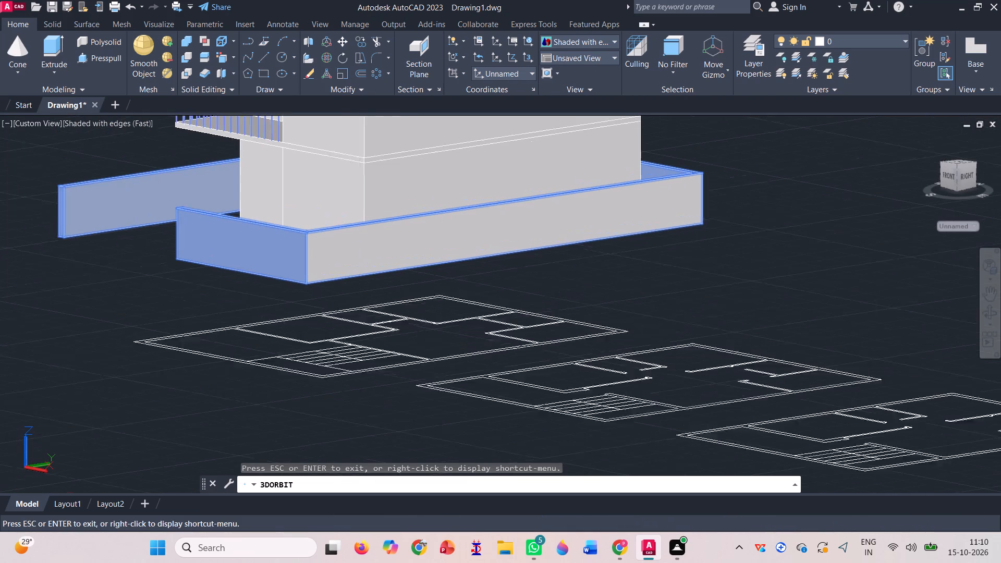
scroll(617, 149, "up", 4)
key("Escape")
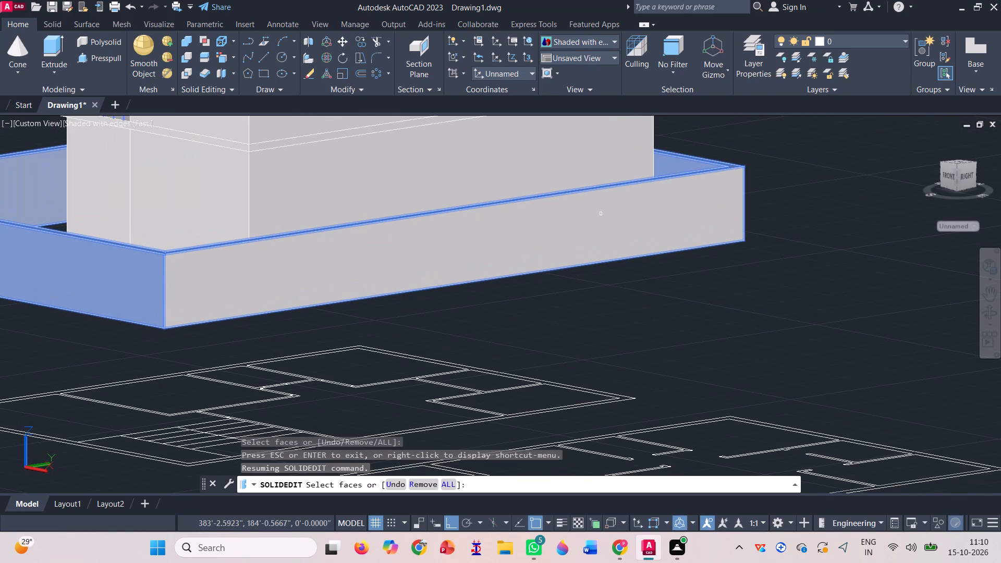
left_click(601, 213)
left_click(644, 222)
left_click(713, 221)
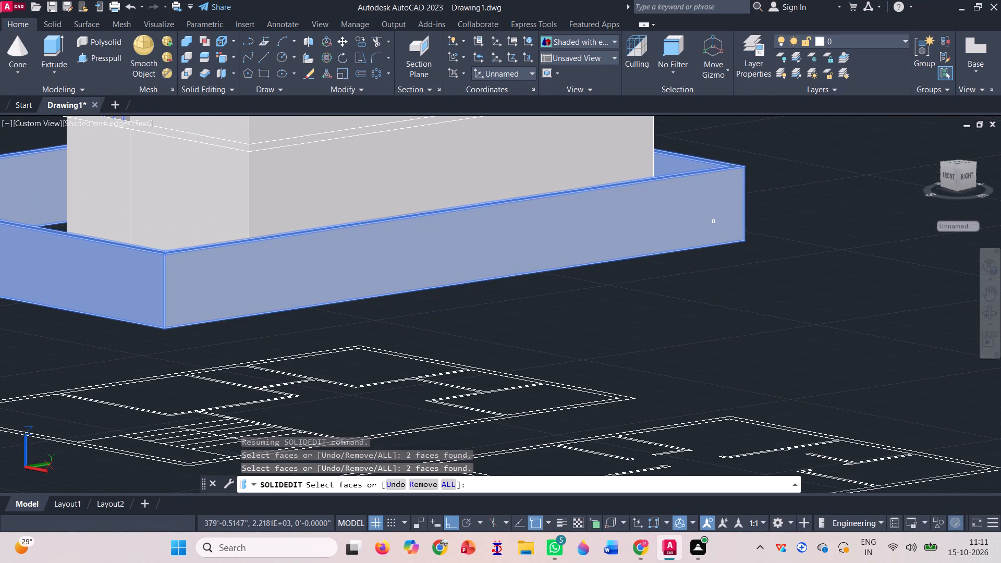
Check the selected boundary wall faces from the front, above and the front corner, and finish the face selection.
left_click(994, 309)
left_click_drag(558, 357, 631, 351)
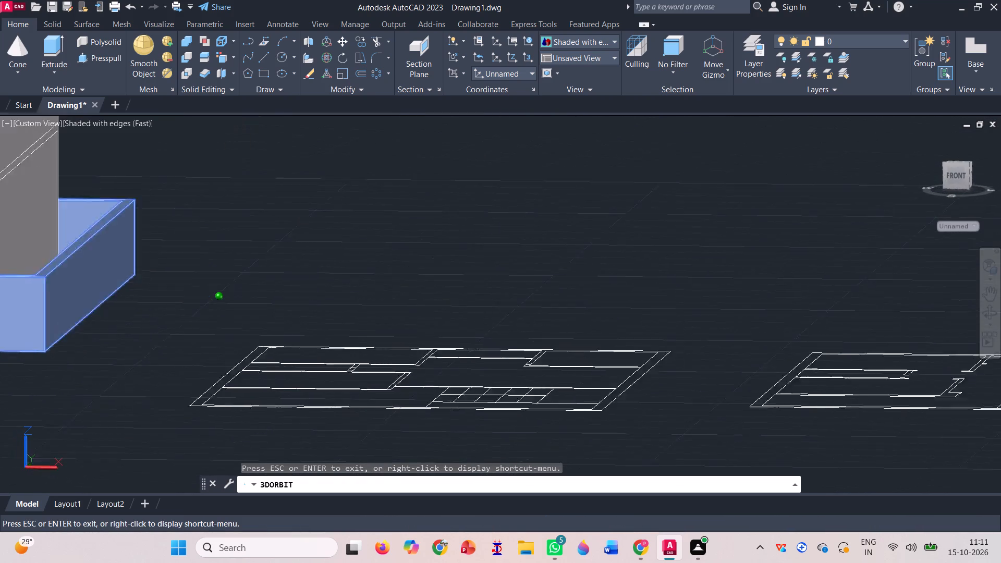
left_click_drag(631, 351, 653, 352)
scroll(602, 297, "down", 10)
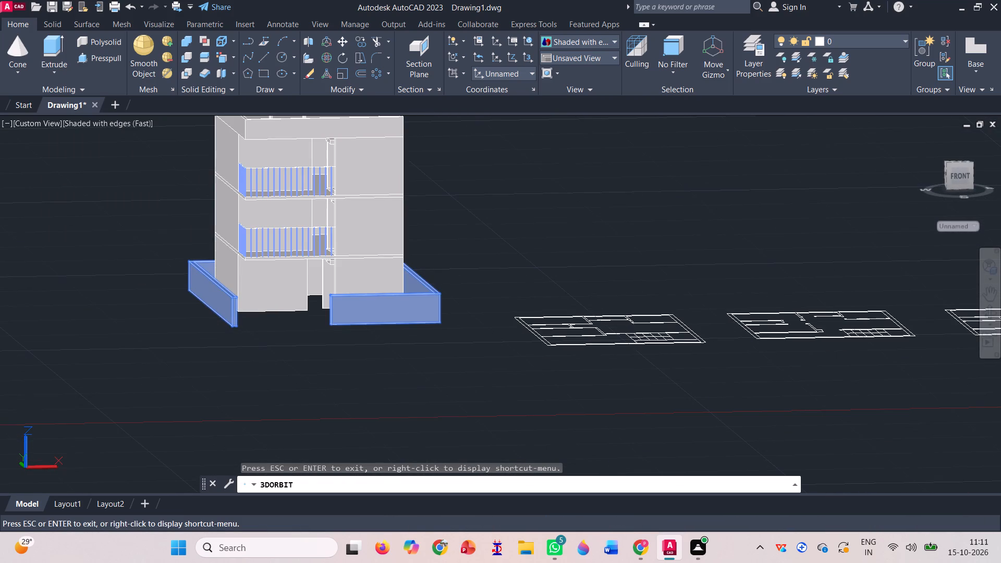
left_click_drag(348, 379, 478, 434)
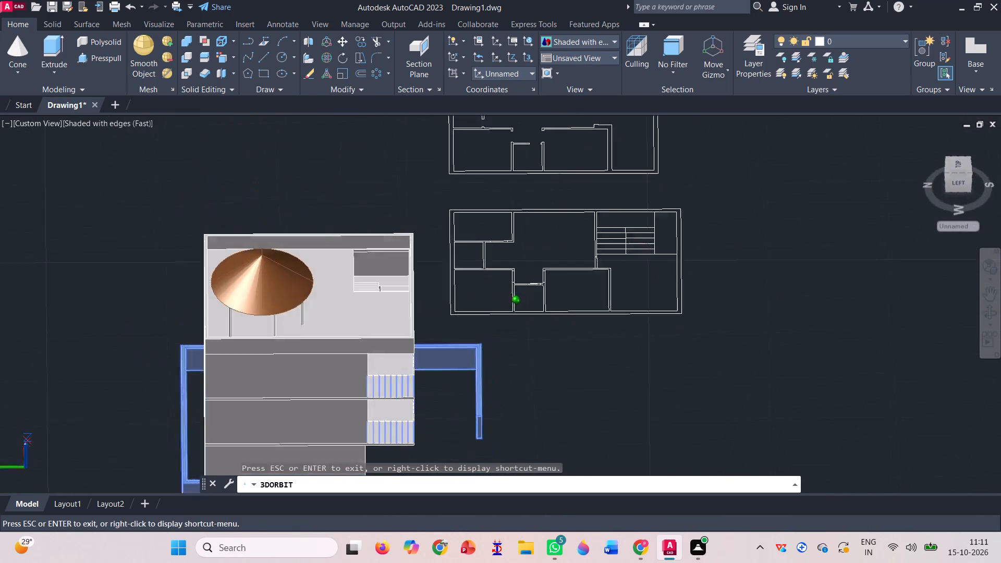
left_click_drag(478, 434, 388, 410)
scroll(414, 393, "down", 9)
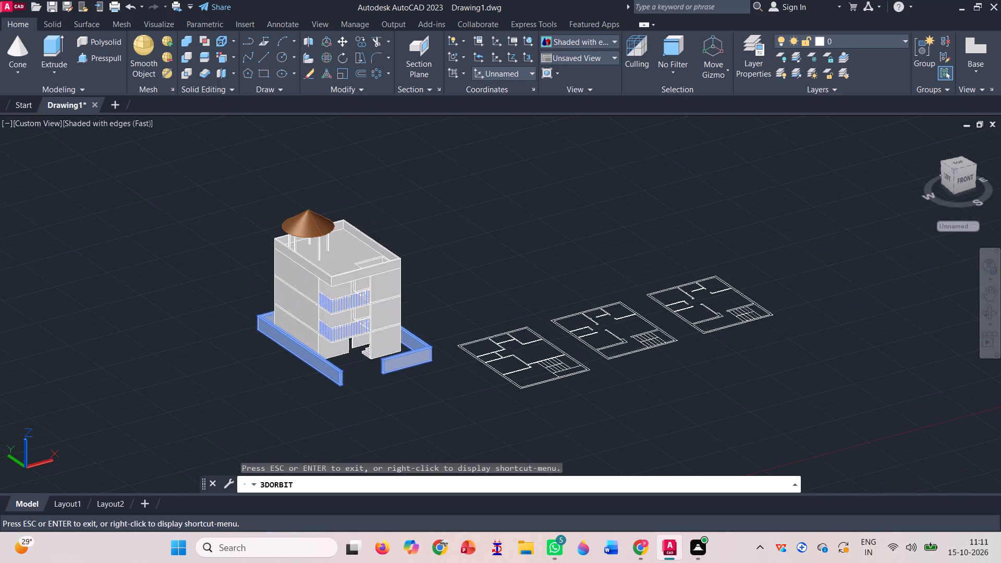
scroll(393, 241, "up", 2)
key("Escape")
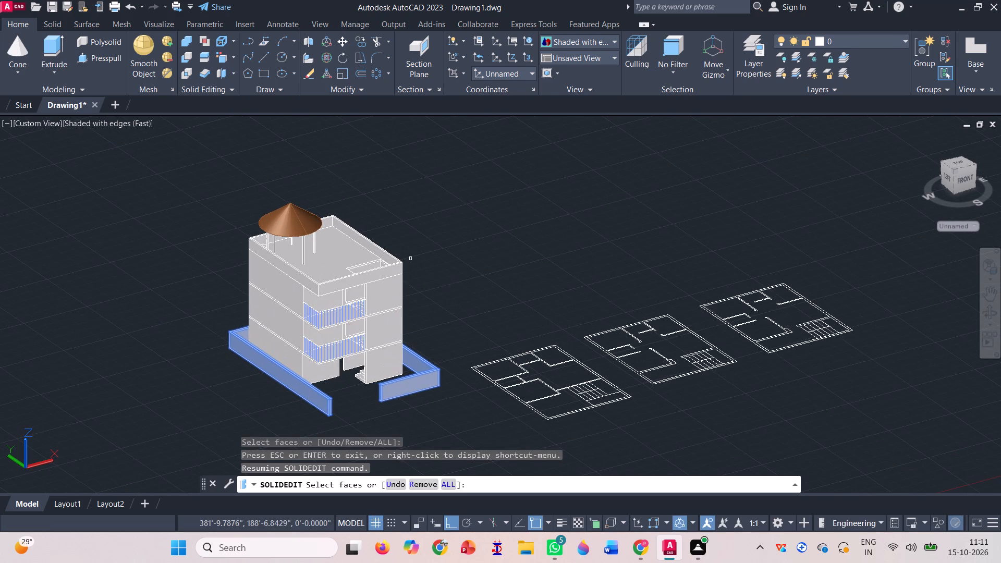
key("space")
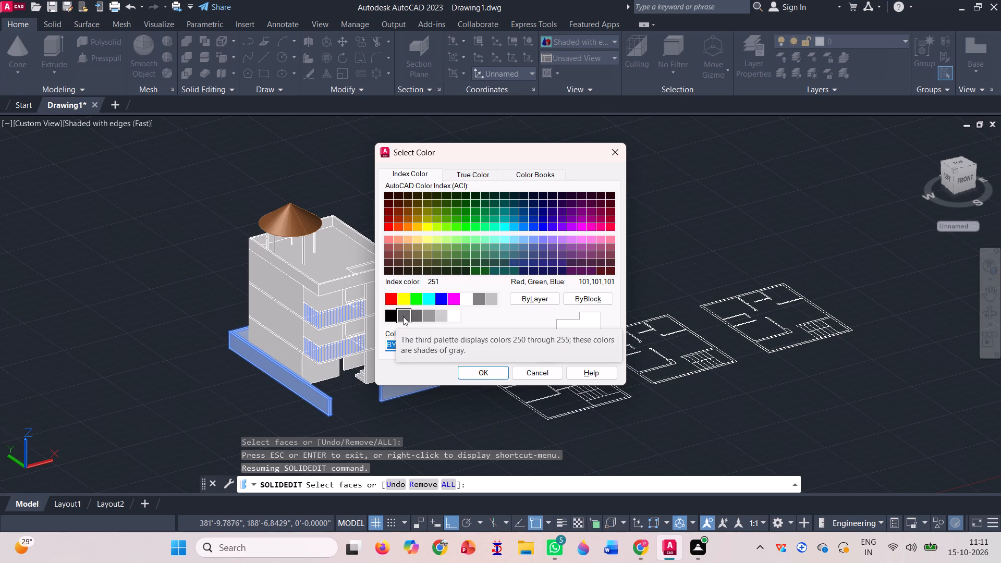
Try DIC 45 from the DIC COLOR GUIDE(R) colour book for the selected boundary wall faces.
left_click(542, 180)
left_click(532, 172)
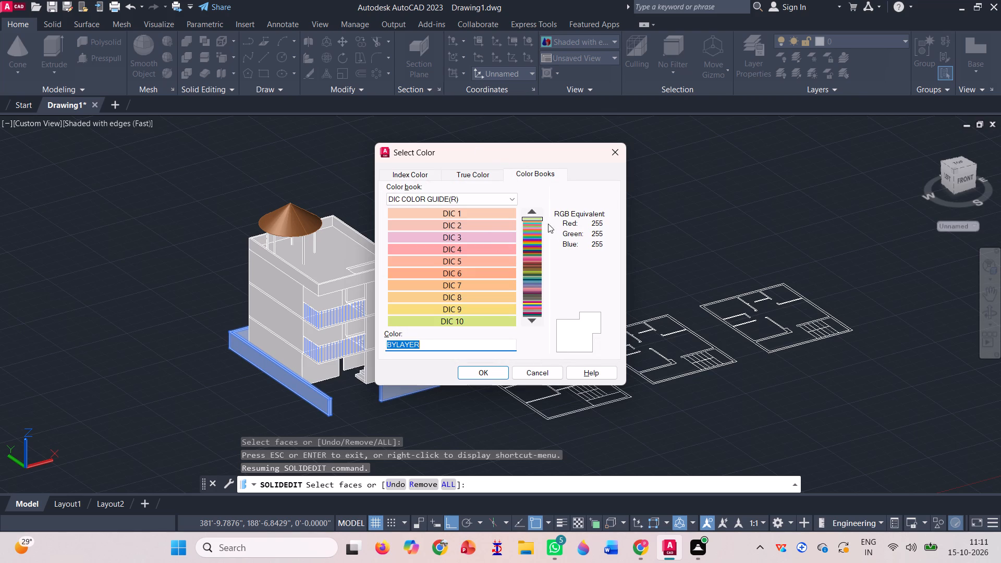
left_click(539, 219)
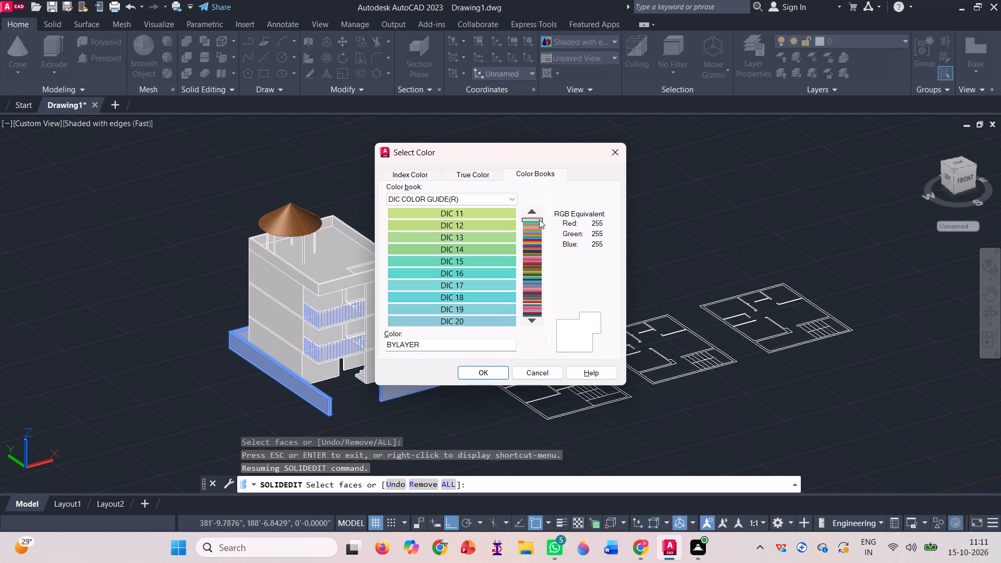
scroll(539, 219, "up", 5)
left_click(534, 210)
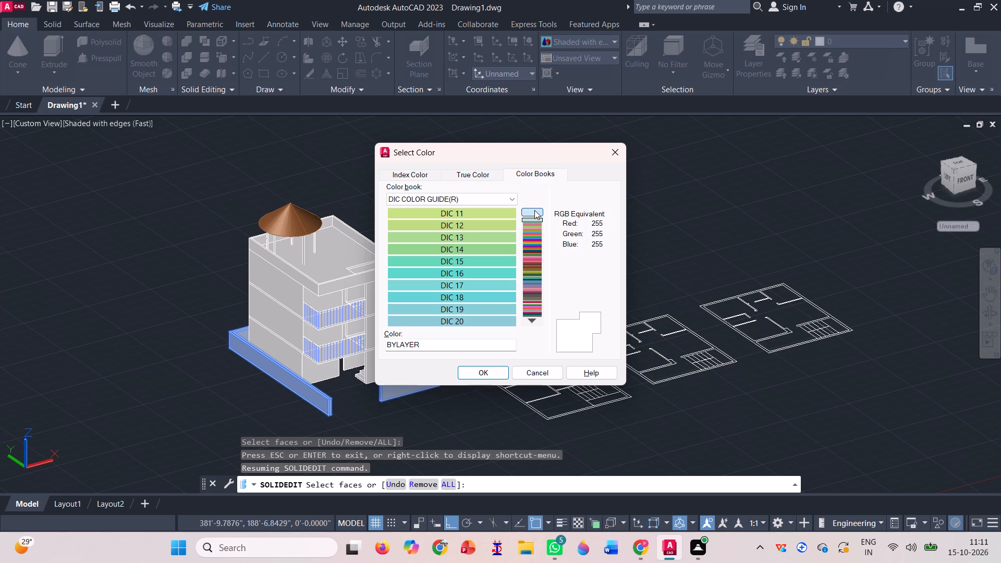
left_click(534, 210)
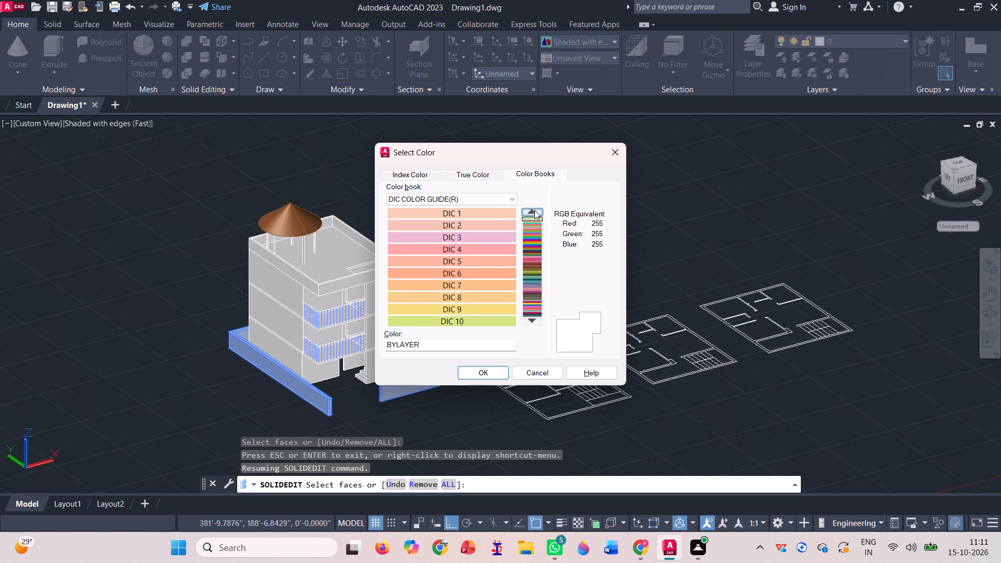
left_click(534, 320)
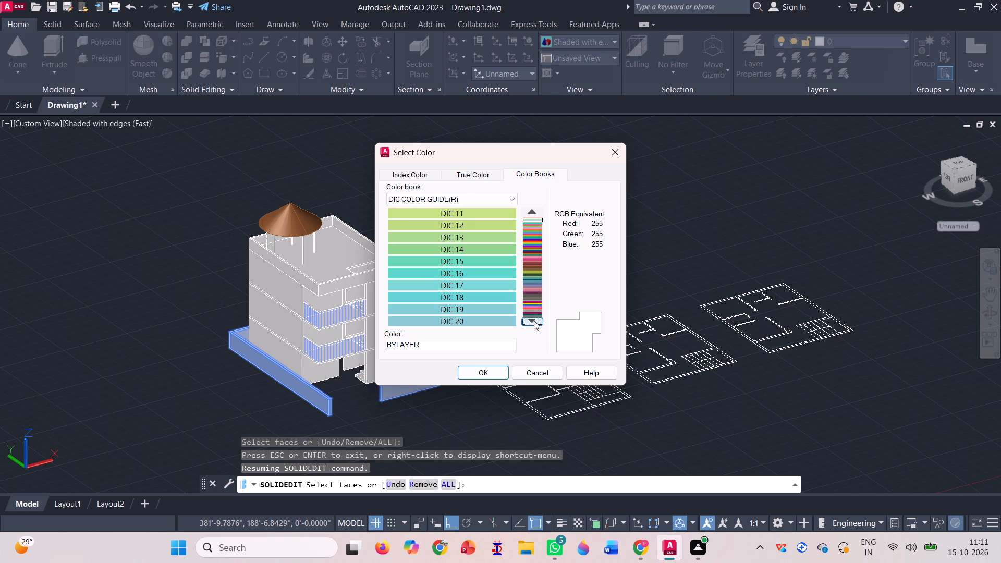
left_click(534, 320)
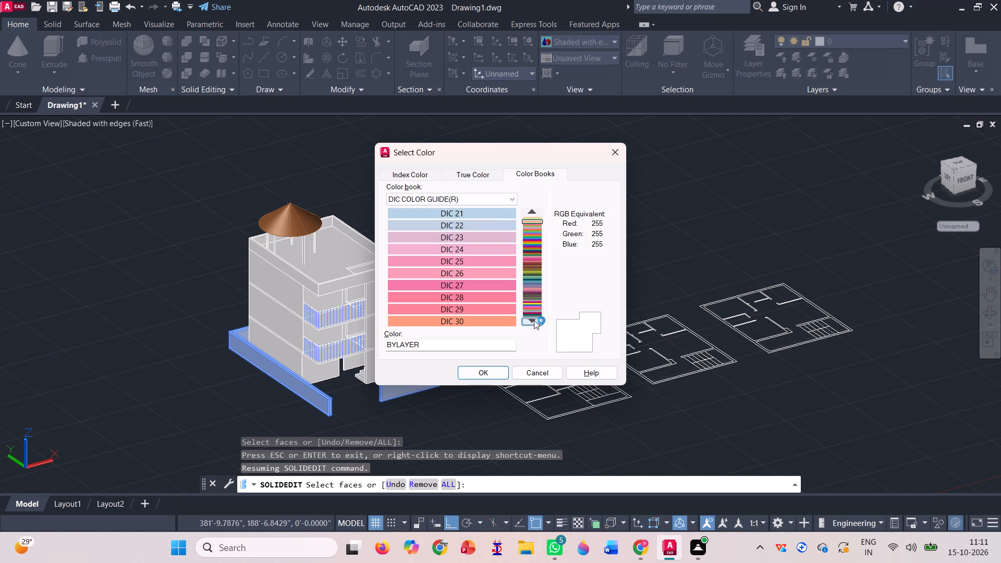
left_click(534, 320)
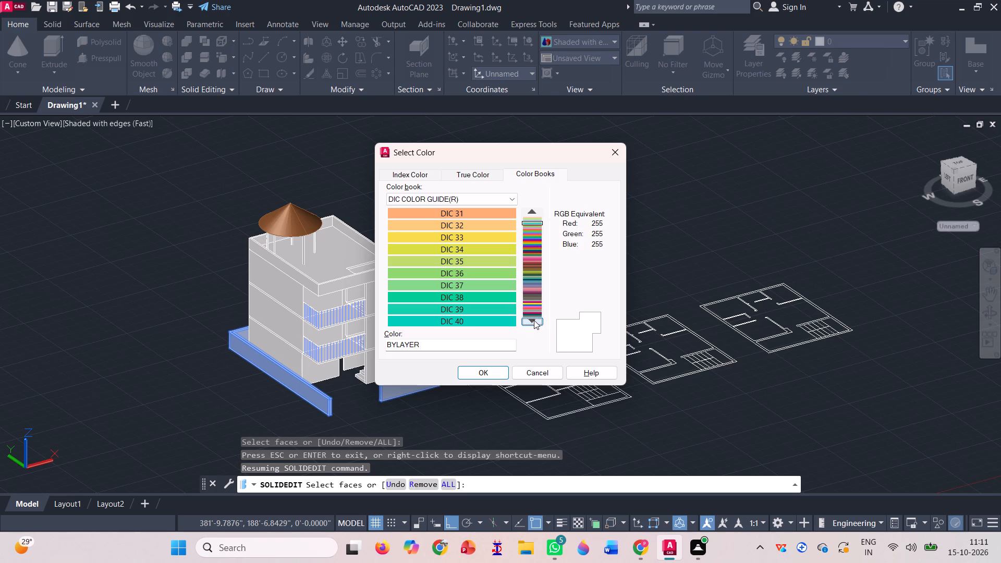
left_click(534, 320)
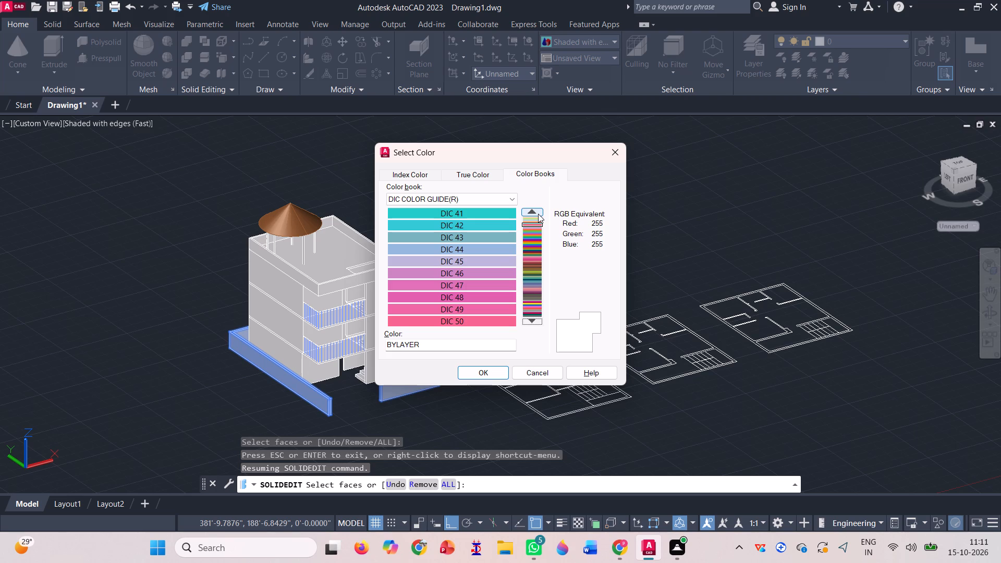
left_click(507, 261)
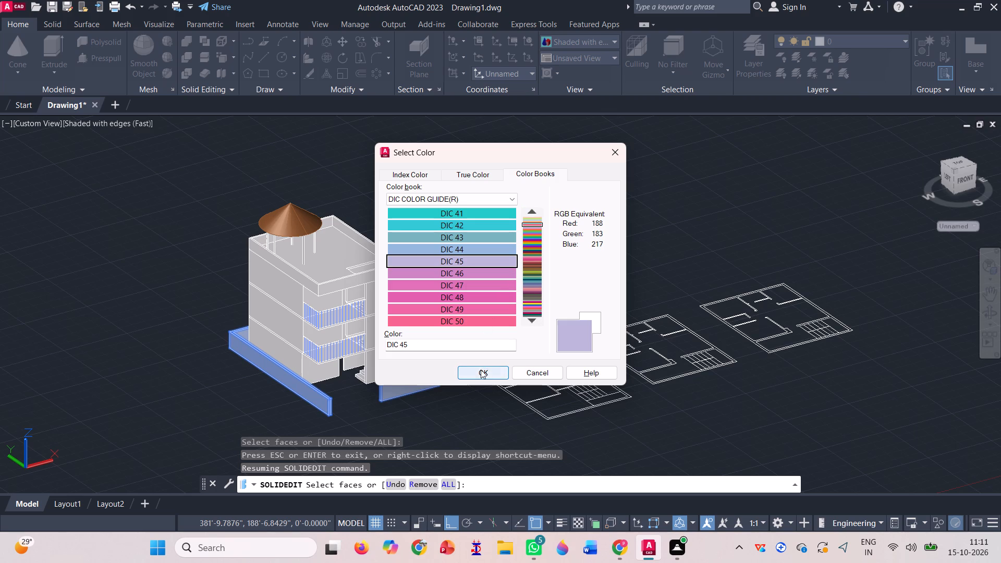
Colour the selected boundary wall faces with DIC 207 from the DIC COLOR GUIDE(R) colour book.
left_click(539, 209)
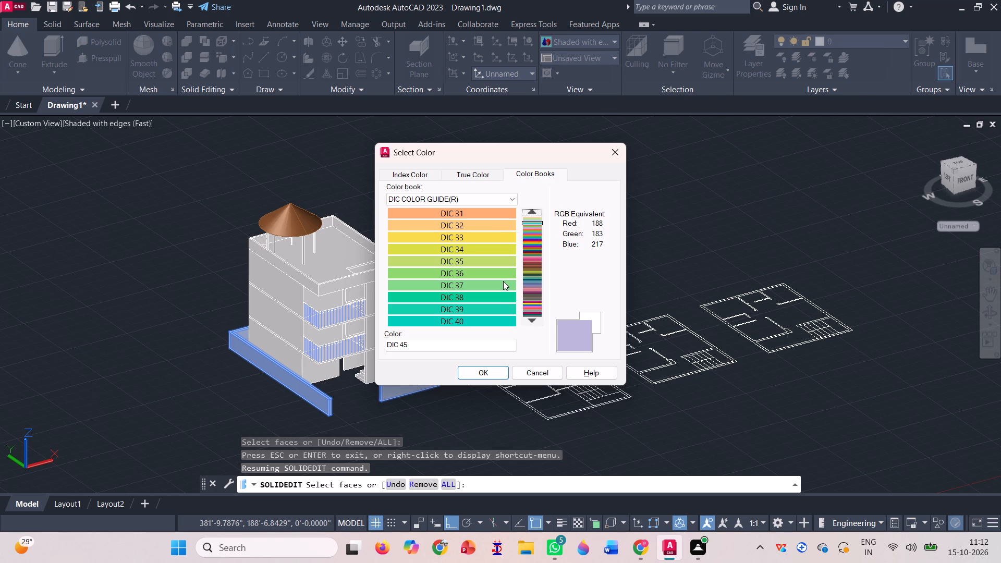
left_click(531, 325)
left_click(531, 324)
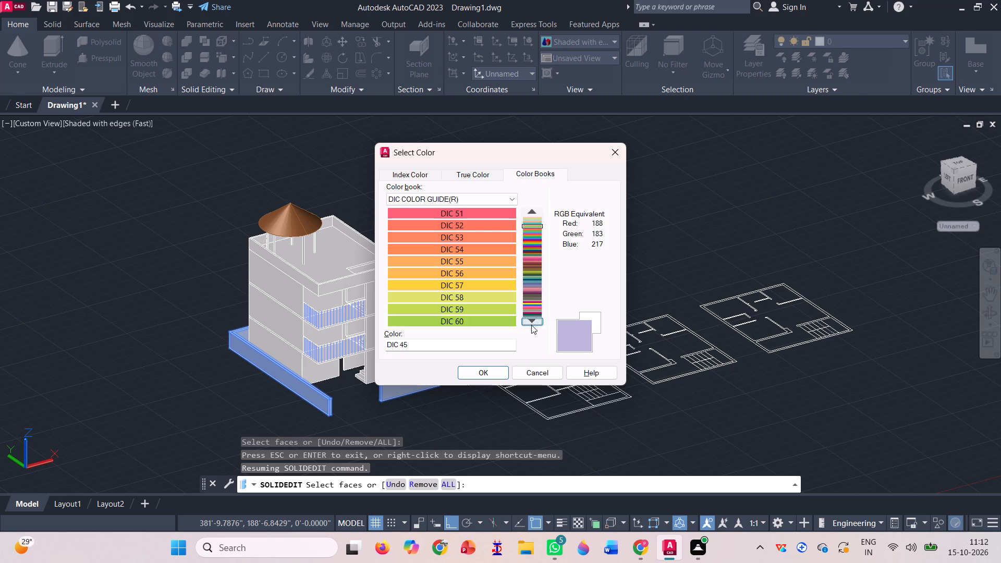
left_click(531, 325)
left_click(531, 324)
left_click(532, 325)
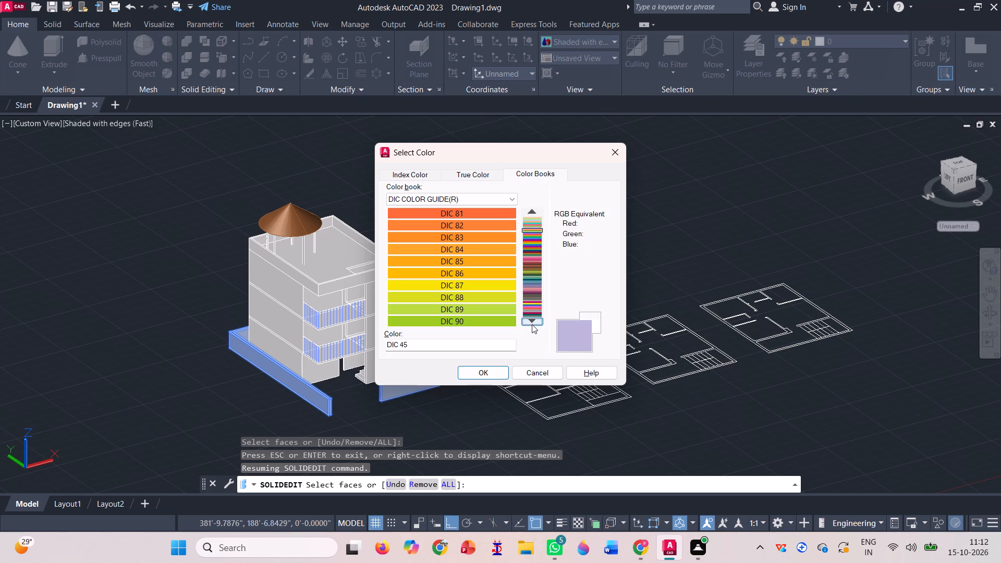
left_click(532, 324)
left_click(532, 324)
left_click(532, 324)
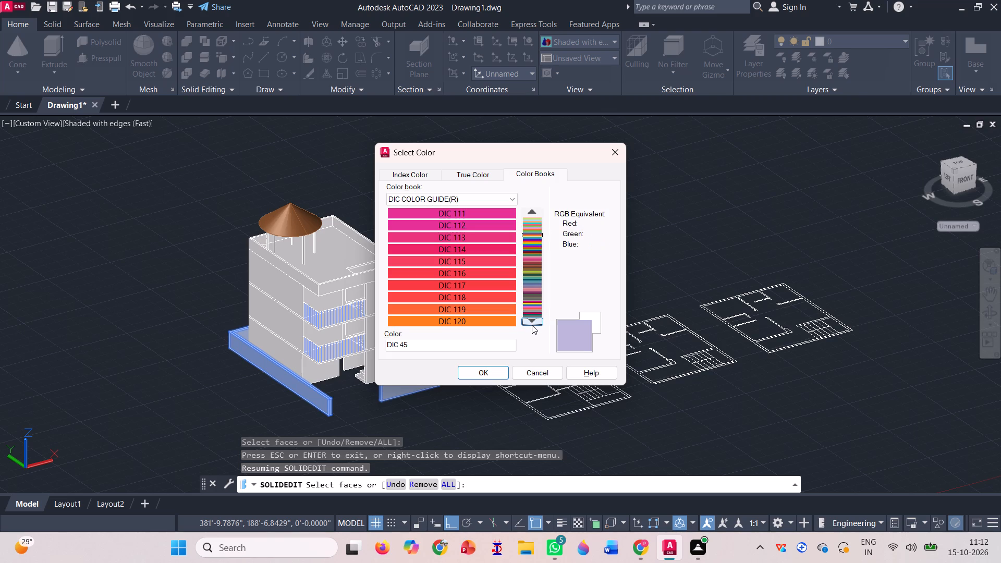
left_click(532, 325)
left_click(532, 325)
left_click(532, 325)
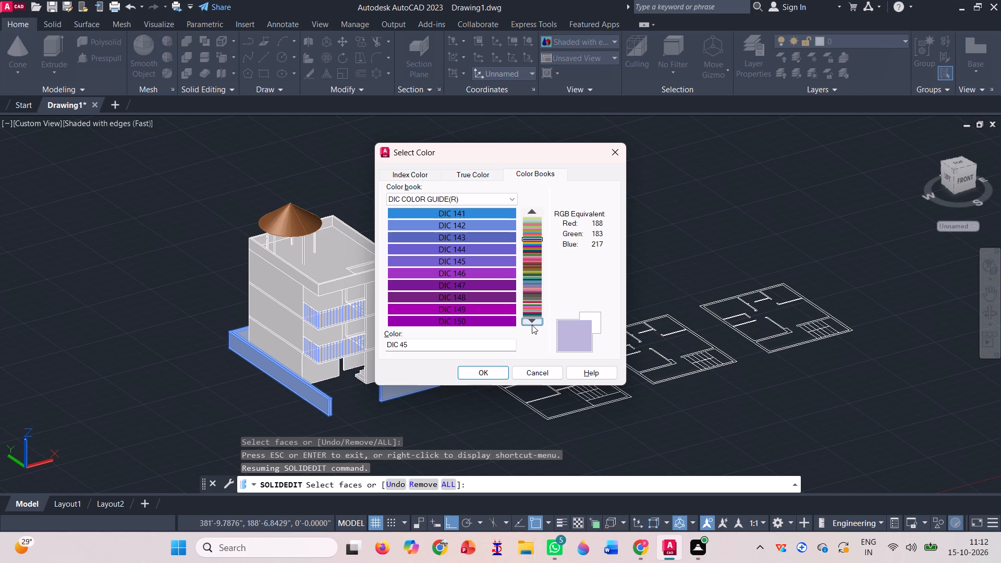
left_click(532, 325)
left_click(532, 320)
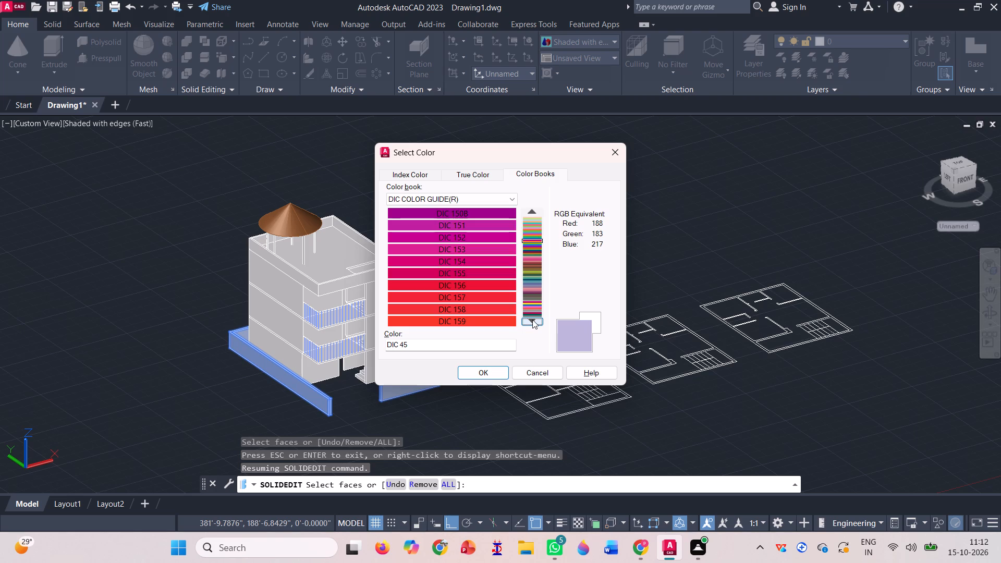
left_click(532, 320)
left_click(532, 320)
left_click(532, 320)
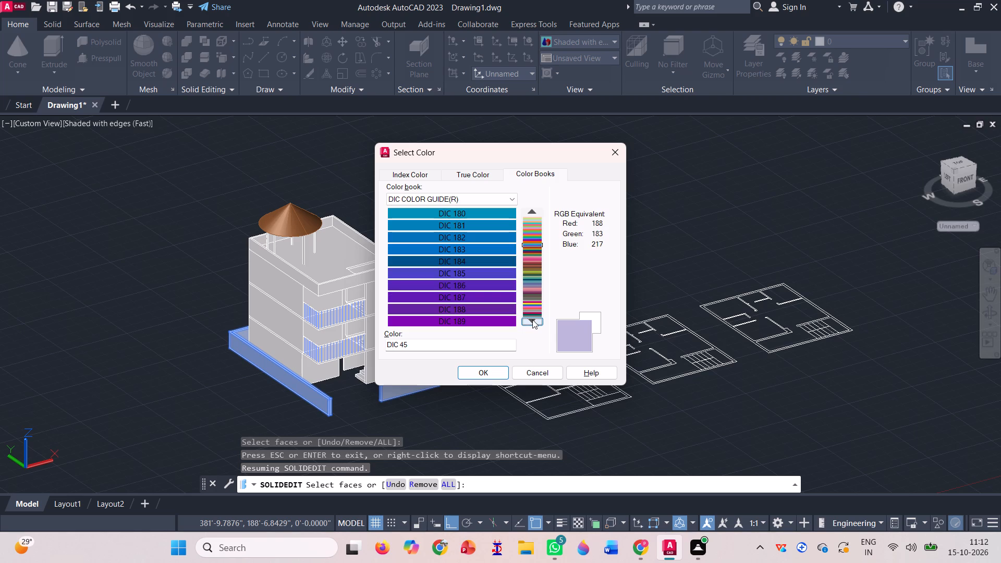
left_click(532, 320)
left_click(532, 320)
left_click(532, 320)
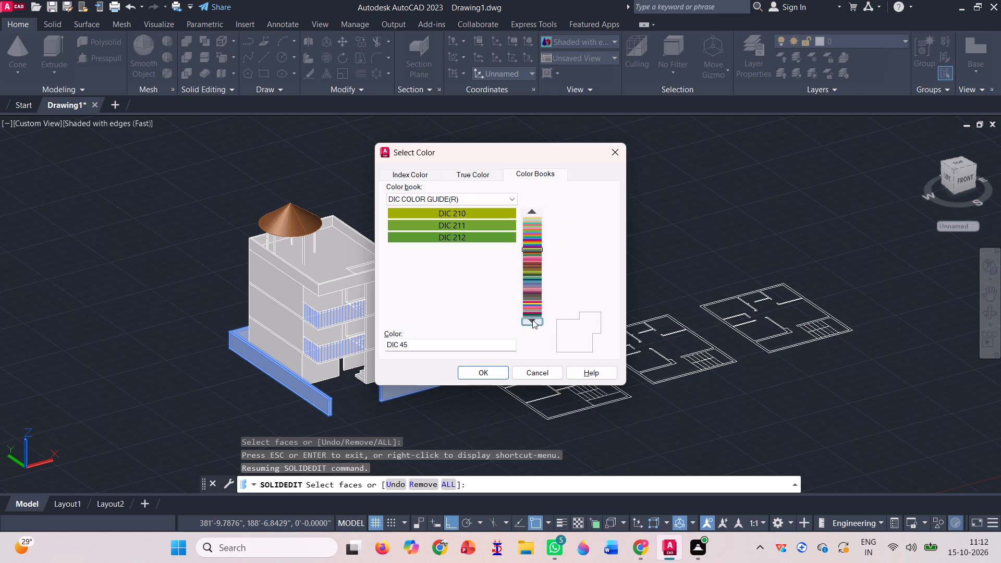
left_click(533, 208)
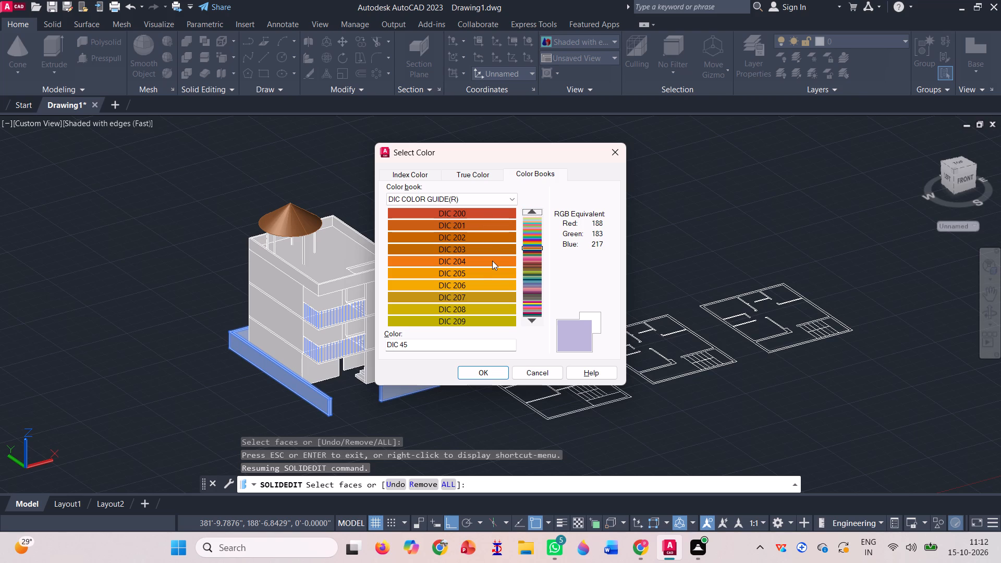
left_click(478, 308)
left_click(477, 297)
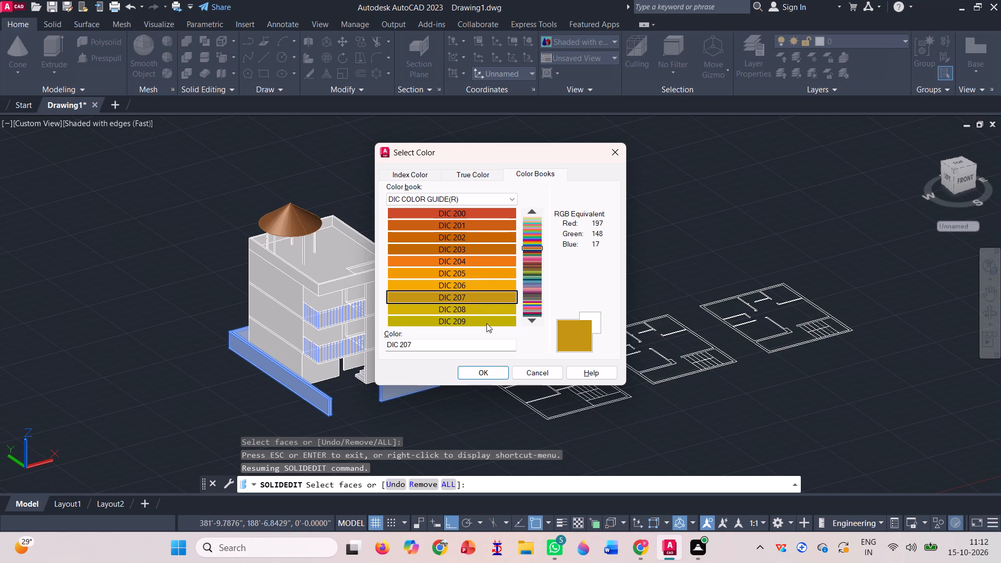
left_click(475, 370)
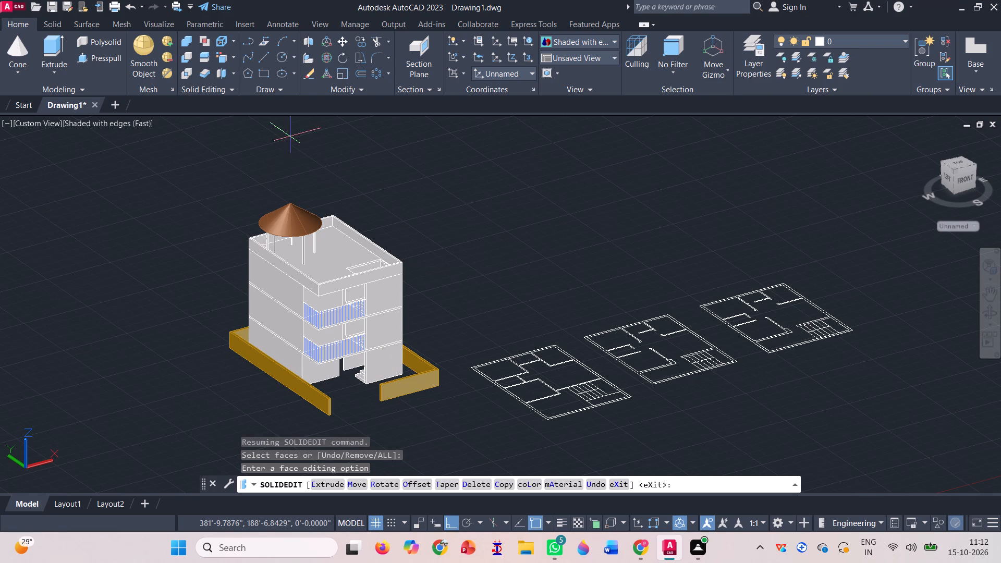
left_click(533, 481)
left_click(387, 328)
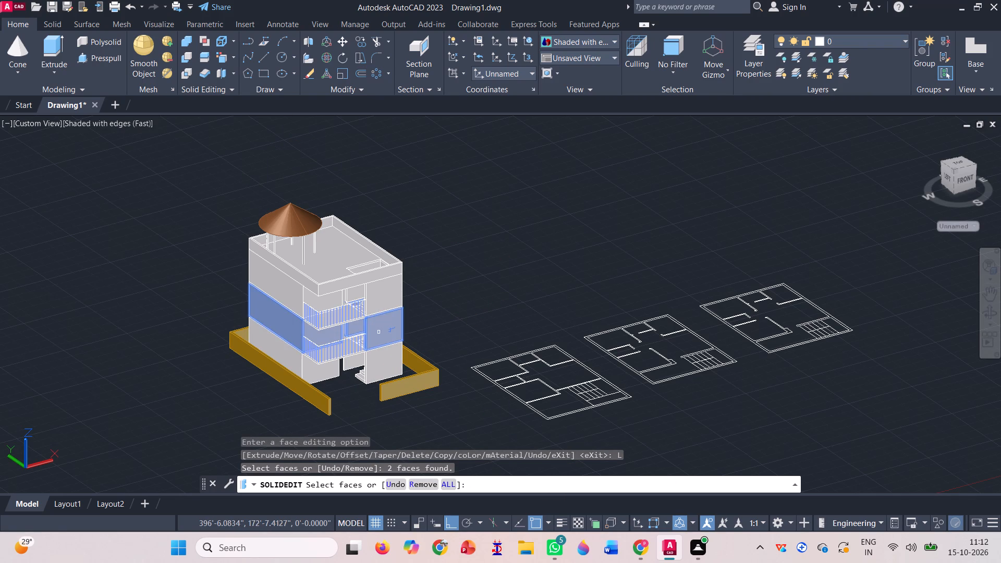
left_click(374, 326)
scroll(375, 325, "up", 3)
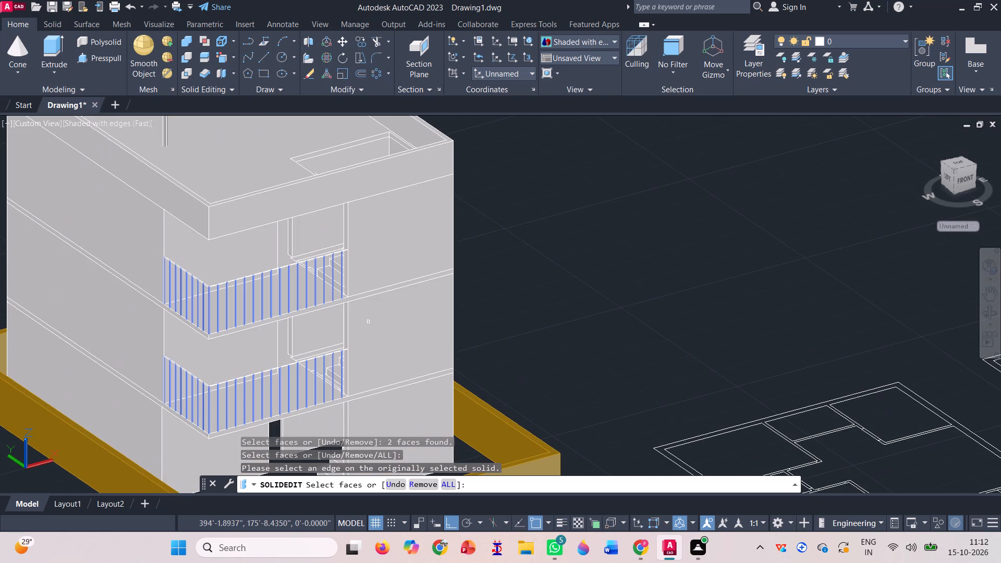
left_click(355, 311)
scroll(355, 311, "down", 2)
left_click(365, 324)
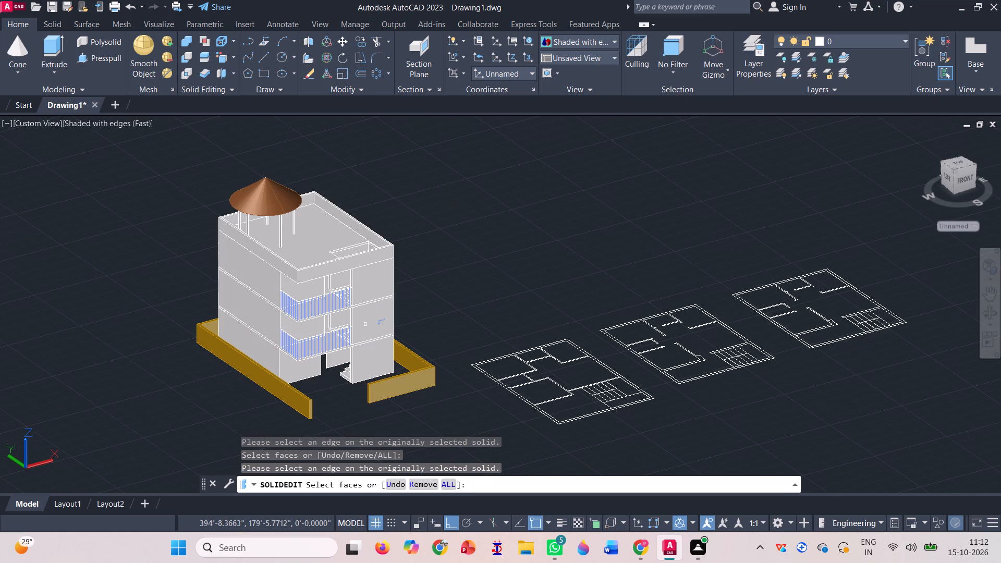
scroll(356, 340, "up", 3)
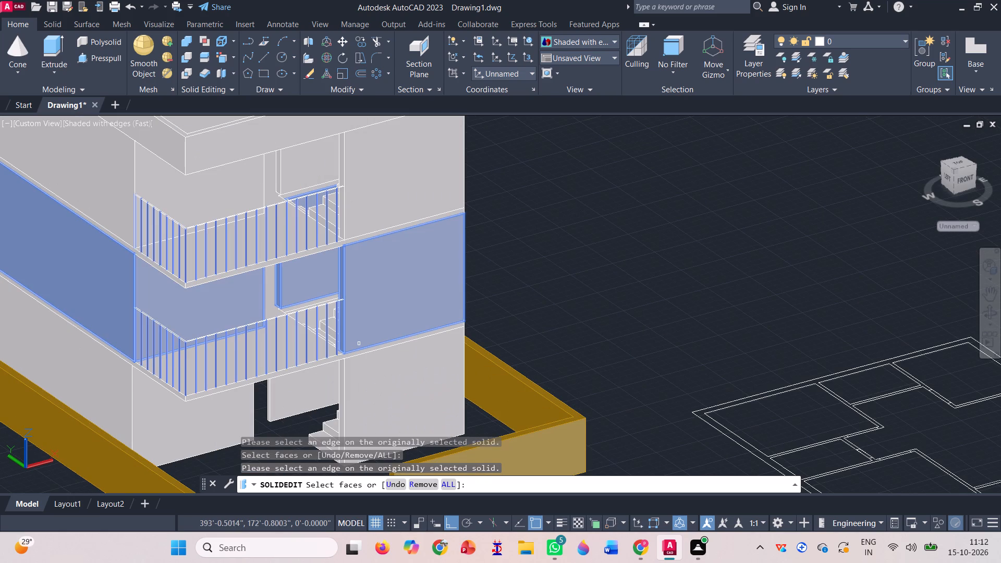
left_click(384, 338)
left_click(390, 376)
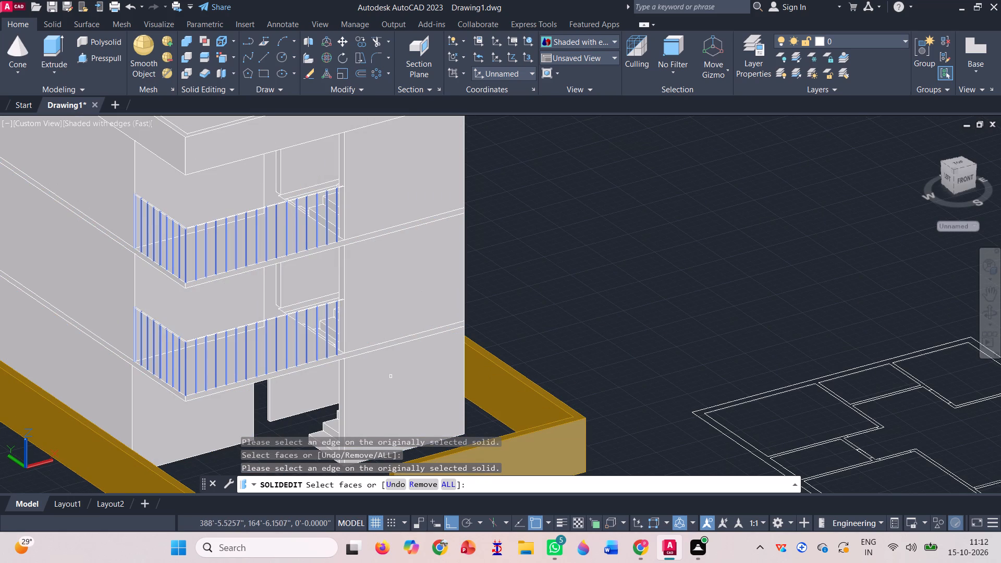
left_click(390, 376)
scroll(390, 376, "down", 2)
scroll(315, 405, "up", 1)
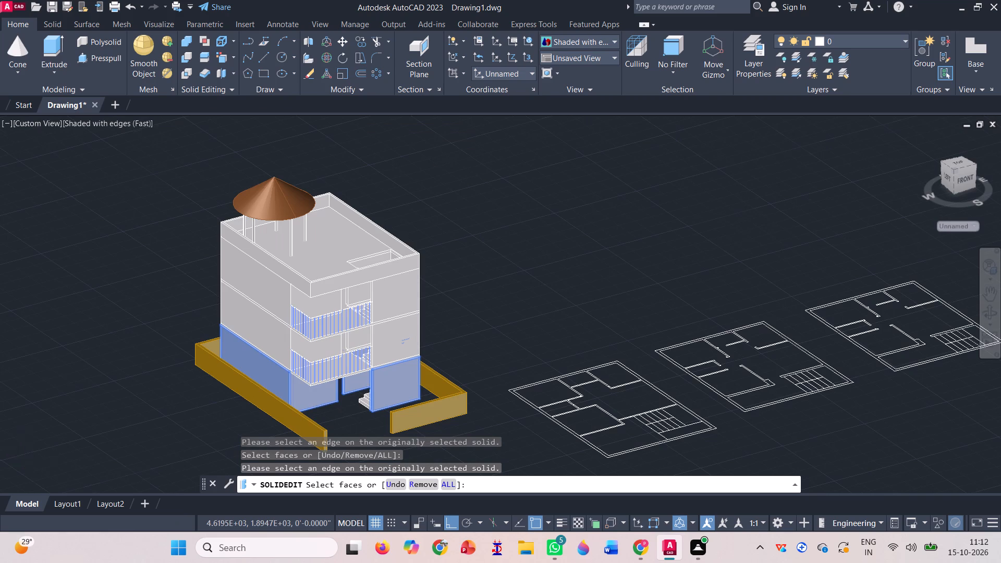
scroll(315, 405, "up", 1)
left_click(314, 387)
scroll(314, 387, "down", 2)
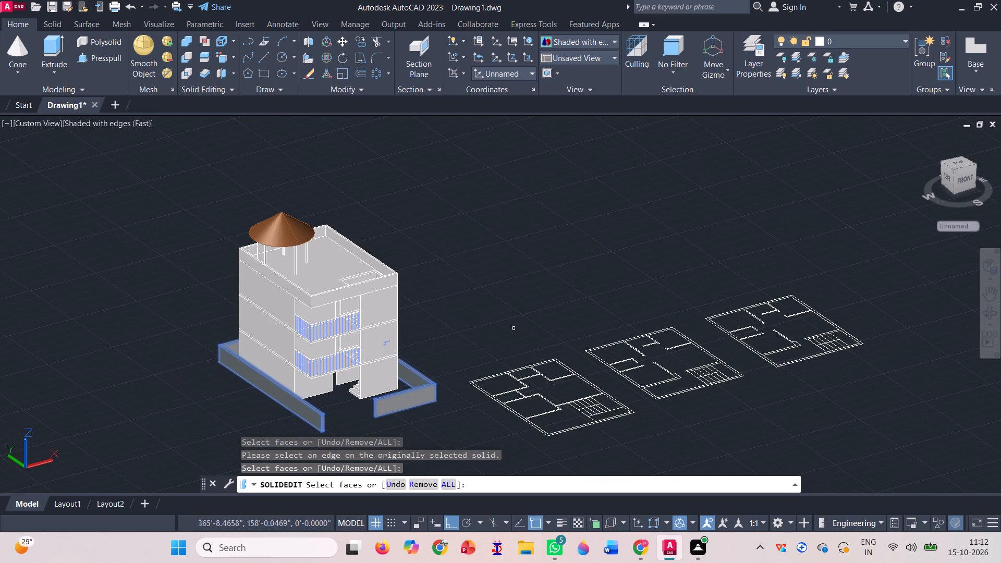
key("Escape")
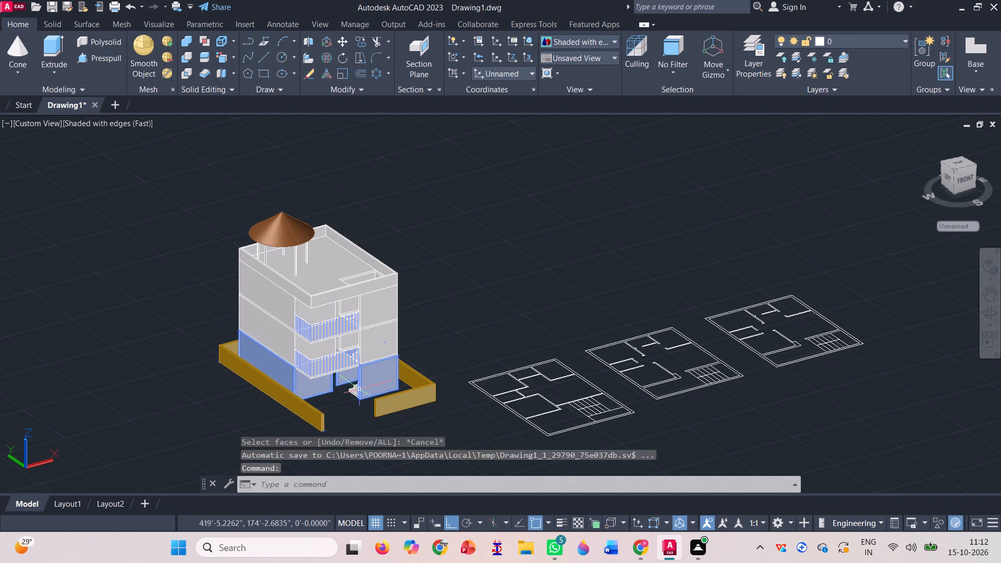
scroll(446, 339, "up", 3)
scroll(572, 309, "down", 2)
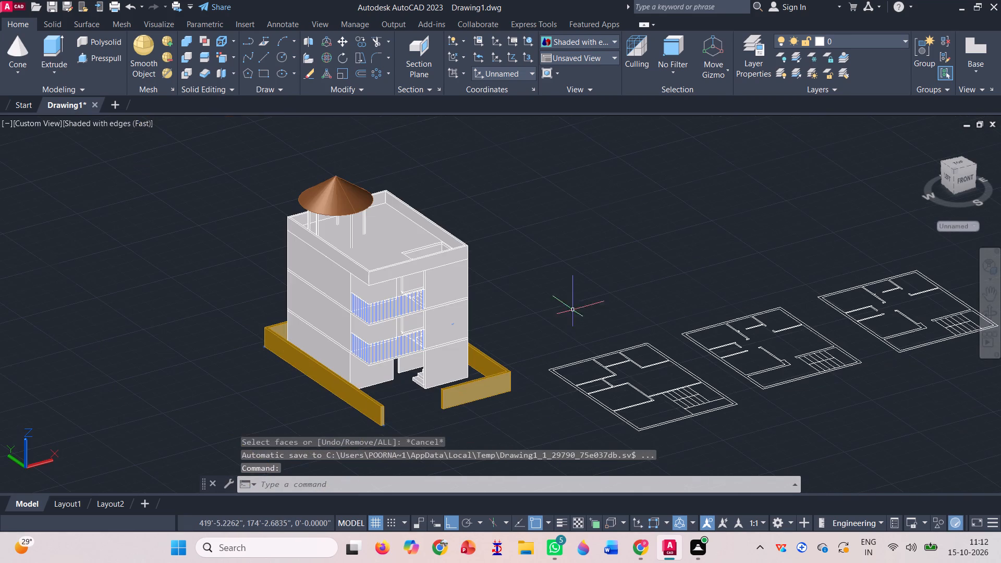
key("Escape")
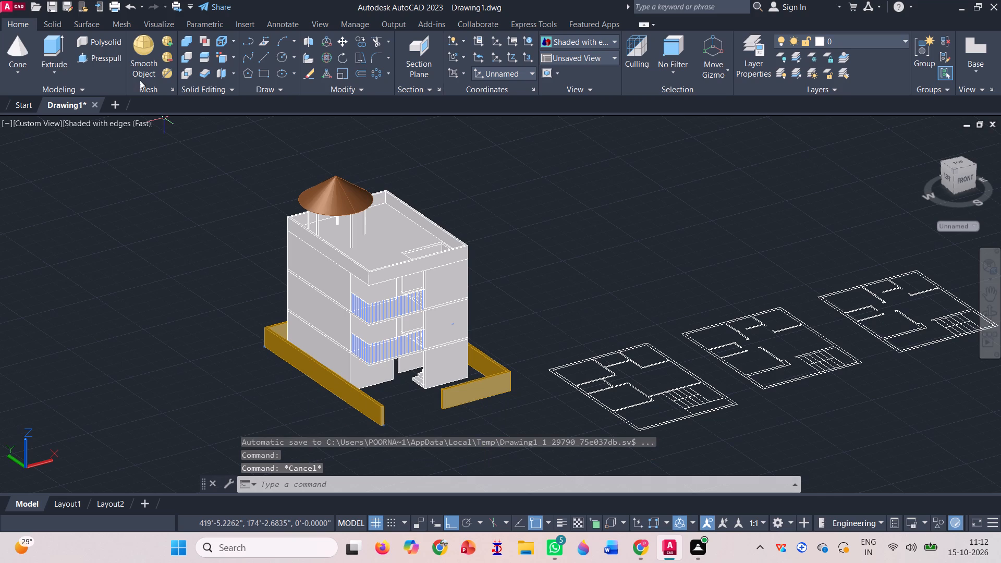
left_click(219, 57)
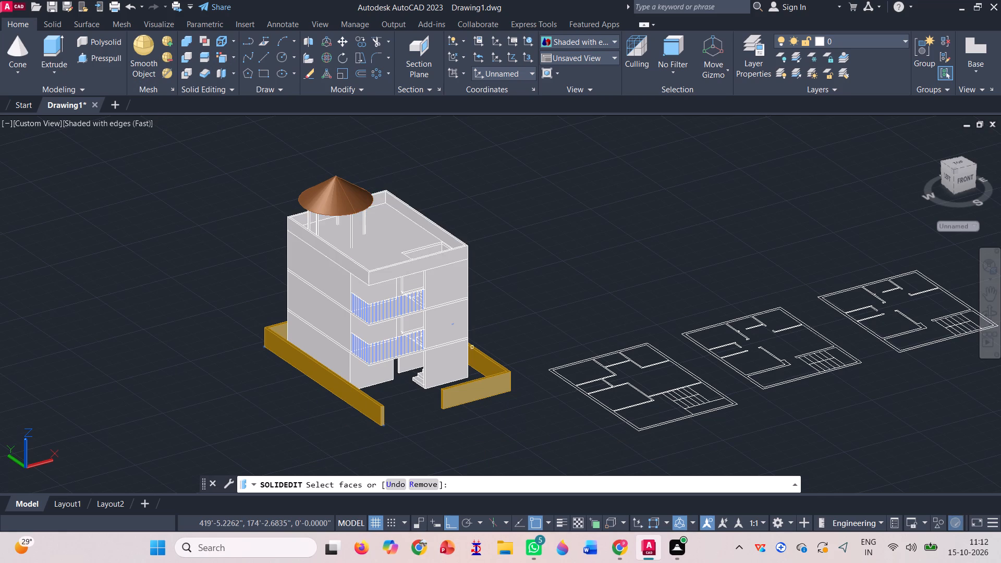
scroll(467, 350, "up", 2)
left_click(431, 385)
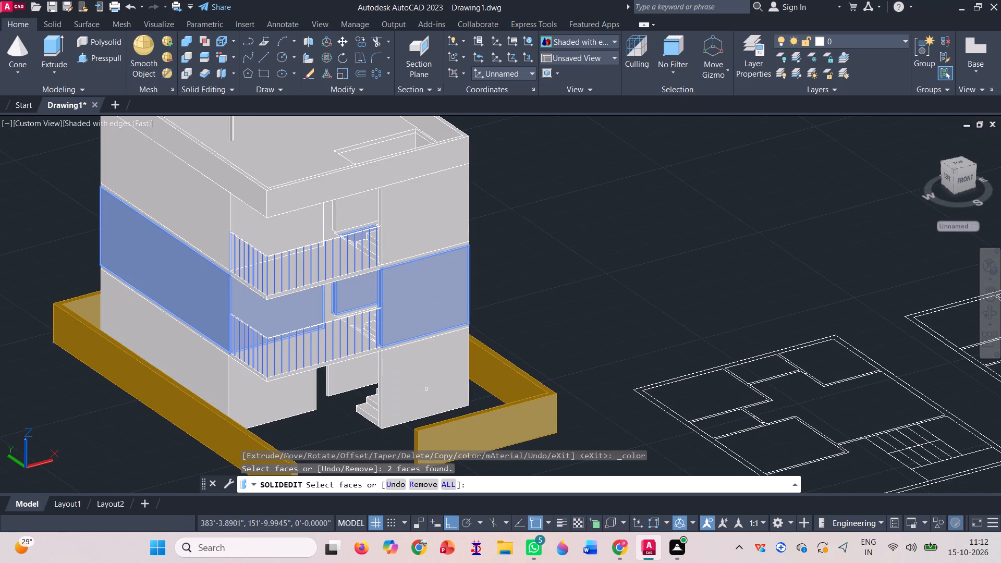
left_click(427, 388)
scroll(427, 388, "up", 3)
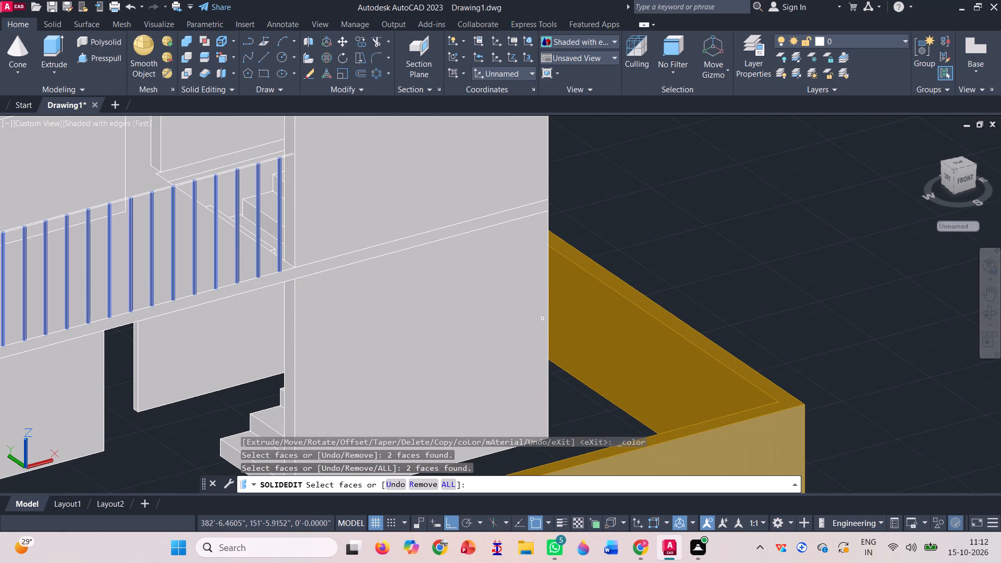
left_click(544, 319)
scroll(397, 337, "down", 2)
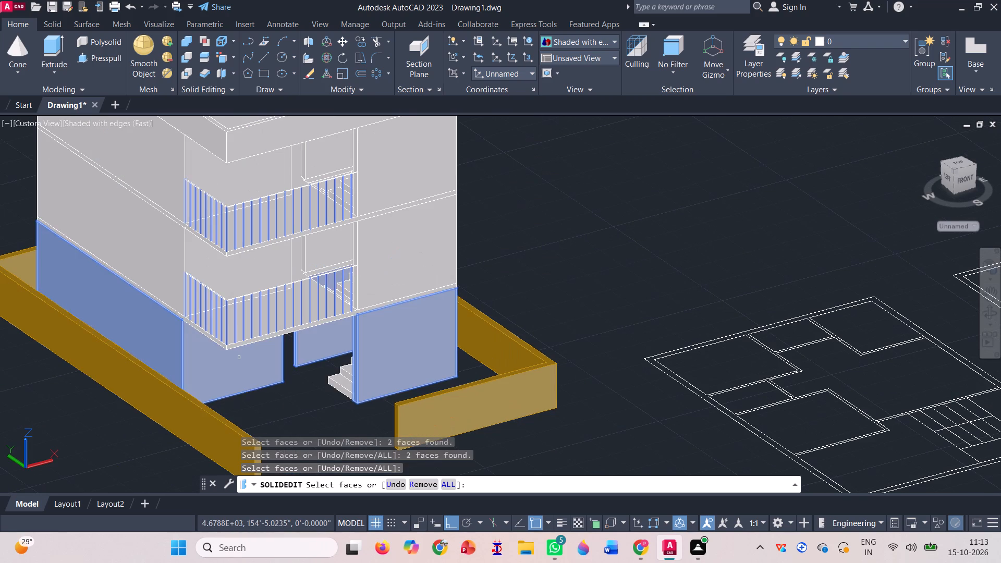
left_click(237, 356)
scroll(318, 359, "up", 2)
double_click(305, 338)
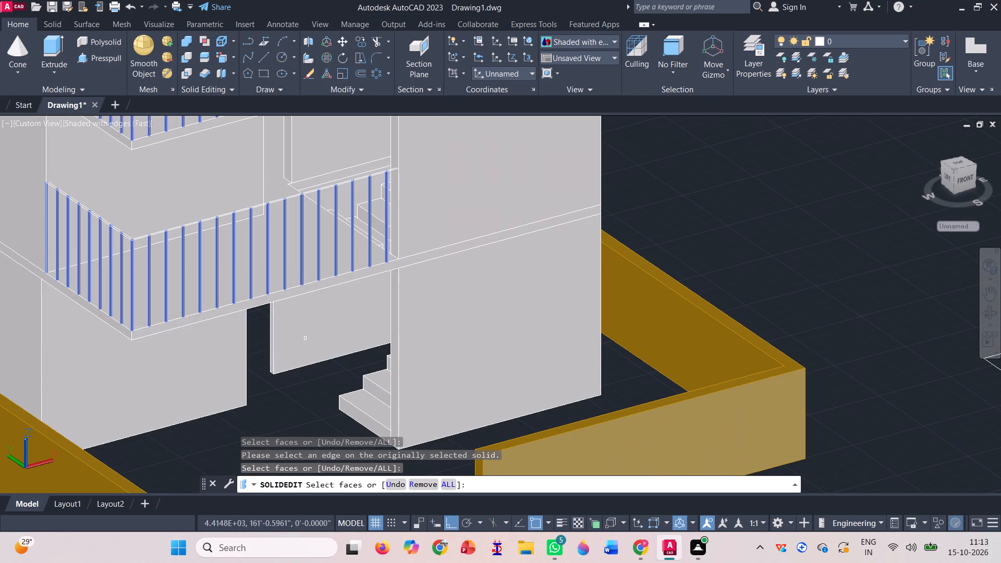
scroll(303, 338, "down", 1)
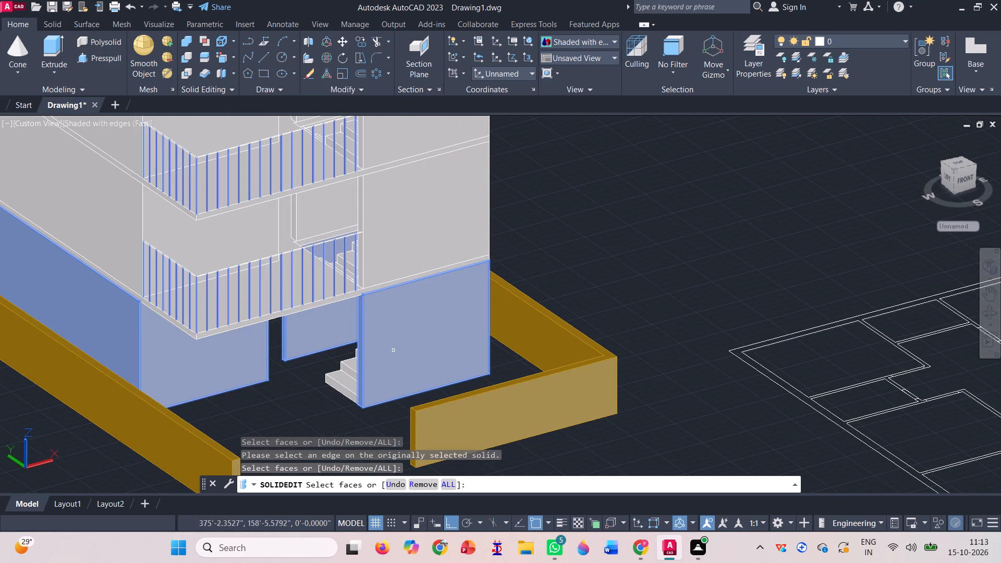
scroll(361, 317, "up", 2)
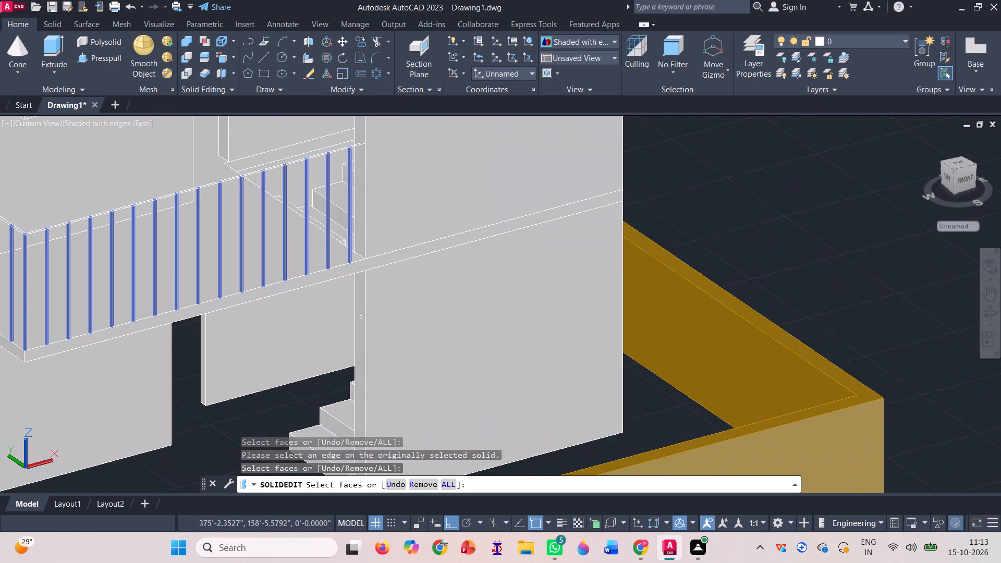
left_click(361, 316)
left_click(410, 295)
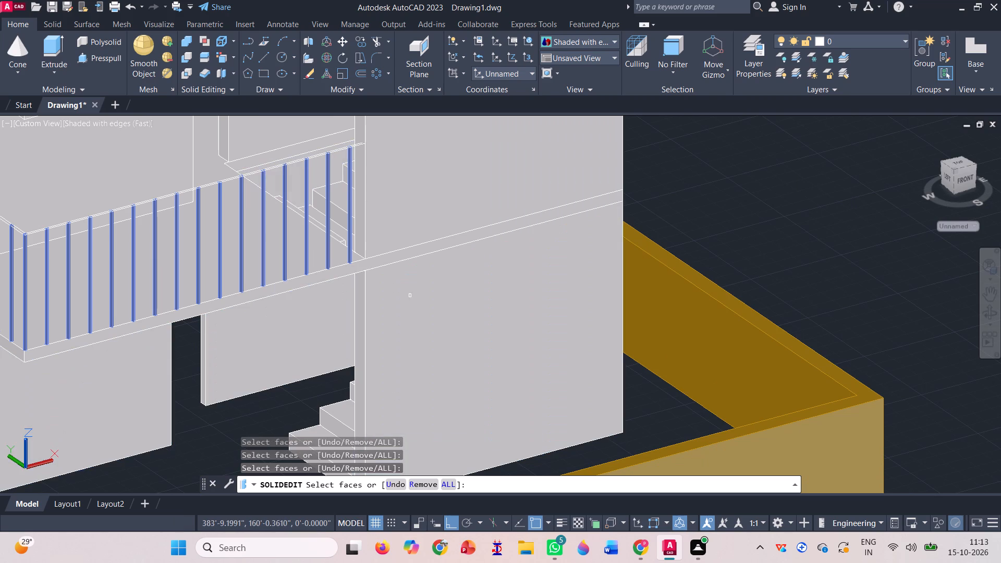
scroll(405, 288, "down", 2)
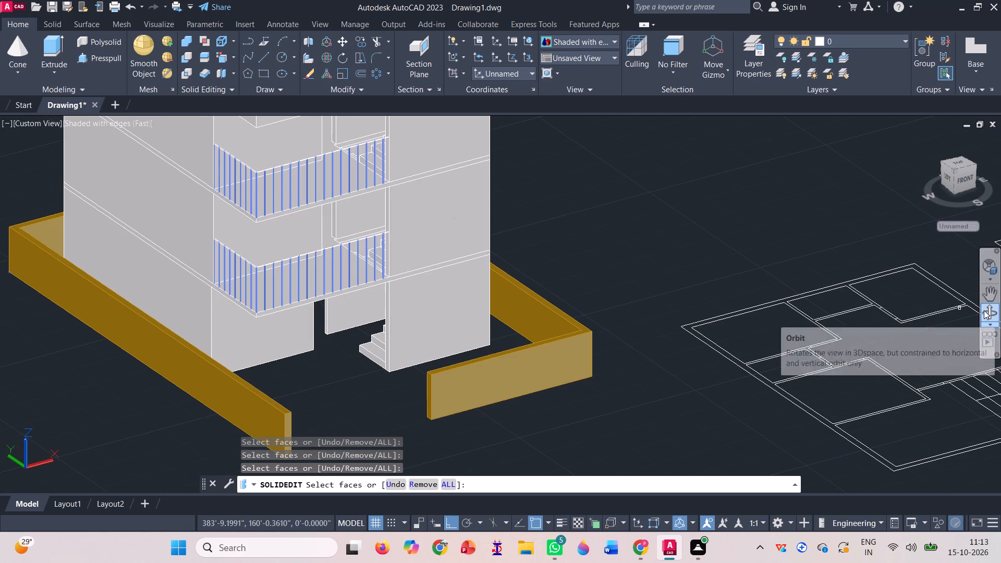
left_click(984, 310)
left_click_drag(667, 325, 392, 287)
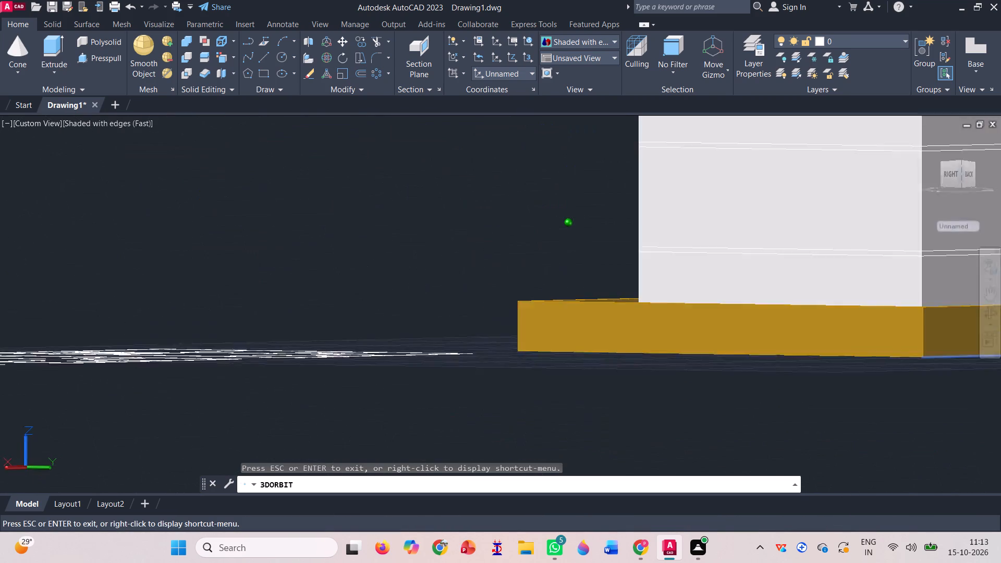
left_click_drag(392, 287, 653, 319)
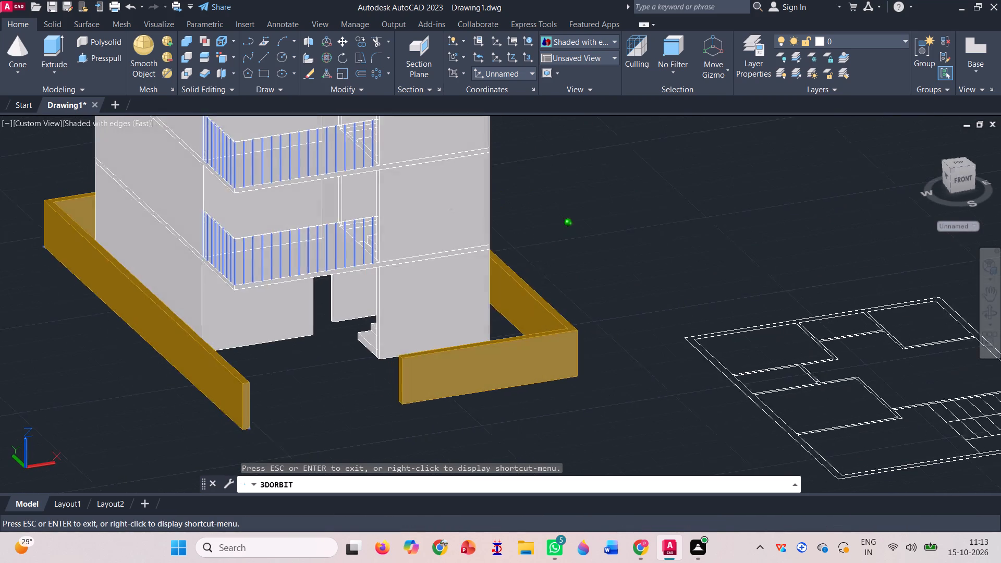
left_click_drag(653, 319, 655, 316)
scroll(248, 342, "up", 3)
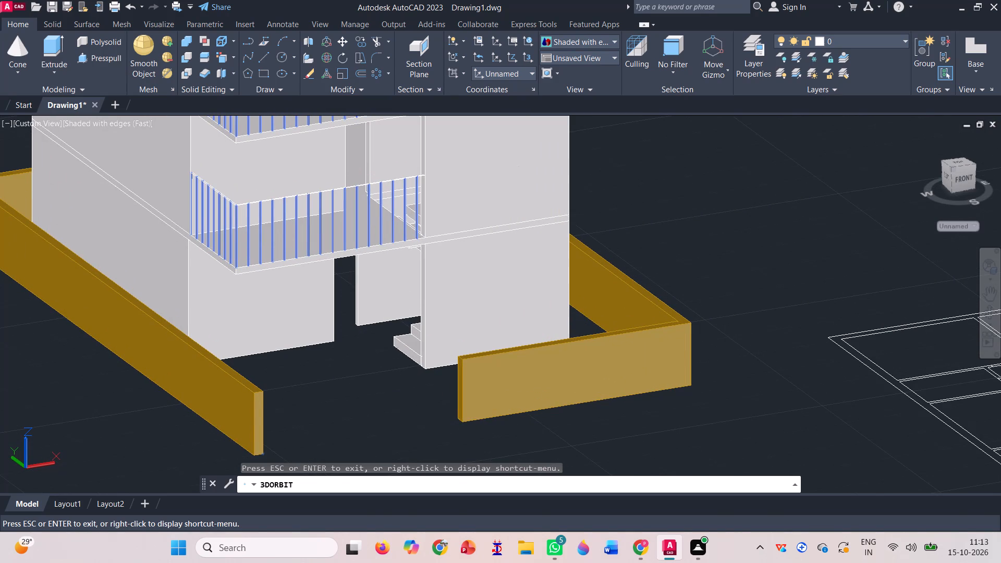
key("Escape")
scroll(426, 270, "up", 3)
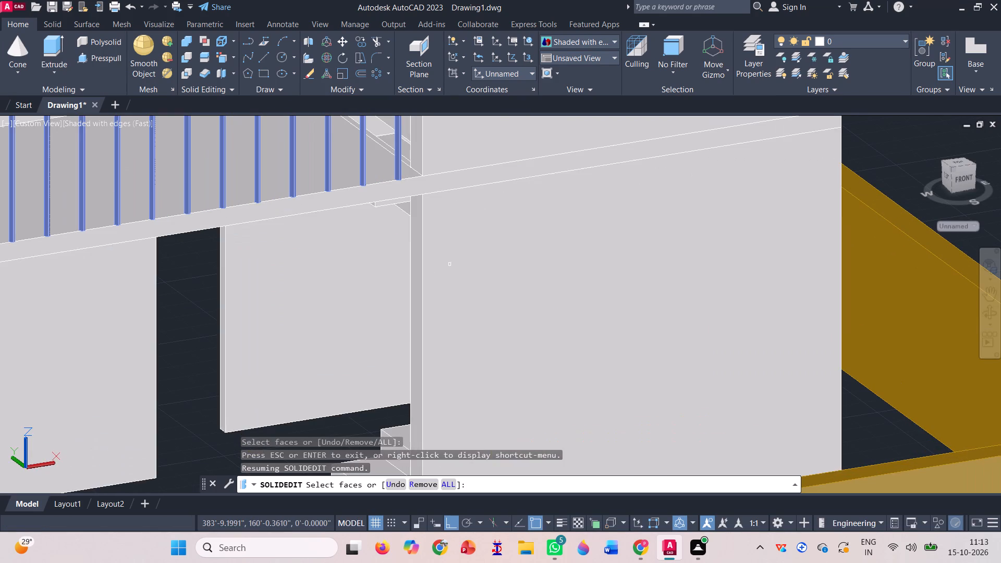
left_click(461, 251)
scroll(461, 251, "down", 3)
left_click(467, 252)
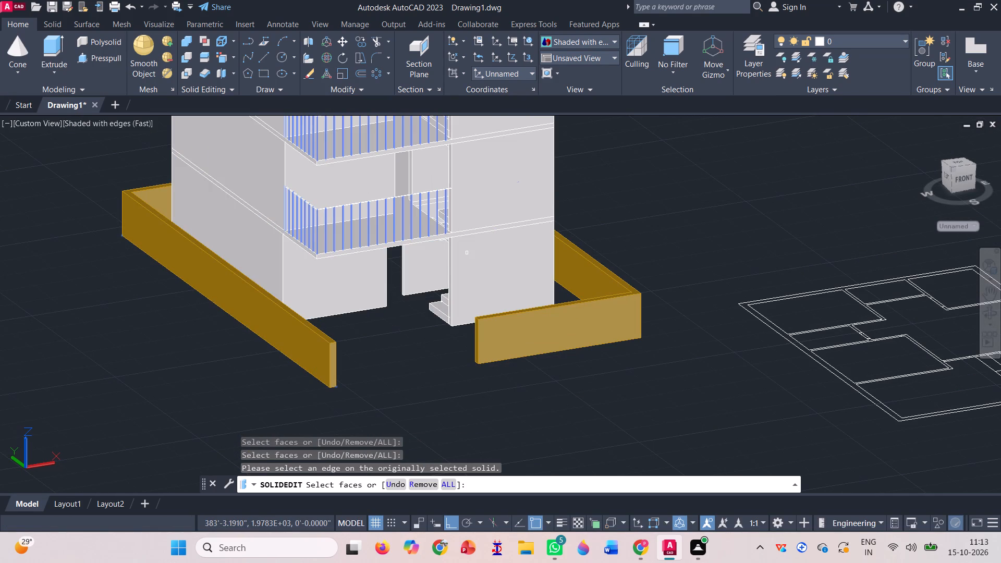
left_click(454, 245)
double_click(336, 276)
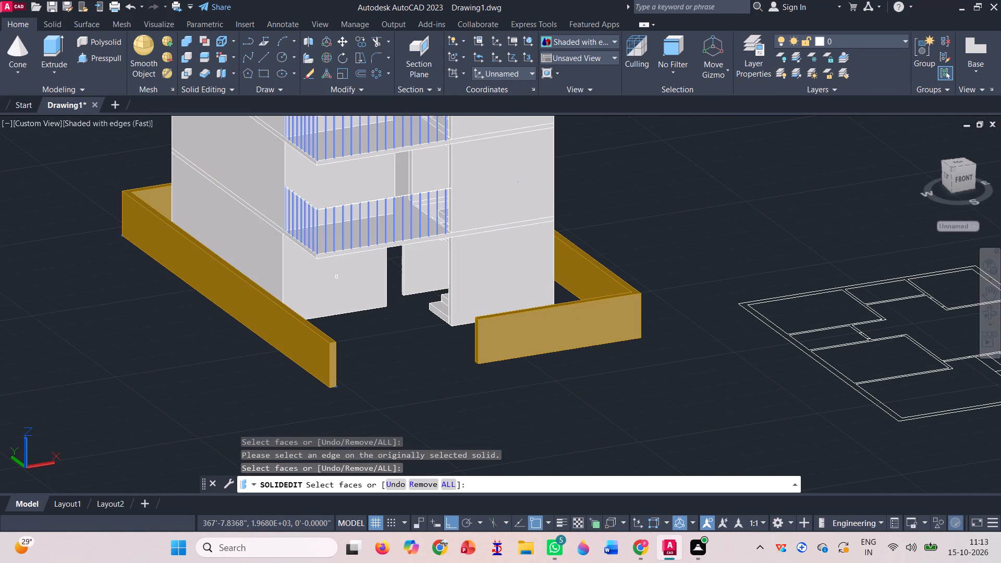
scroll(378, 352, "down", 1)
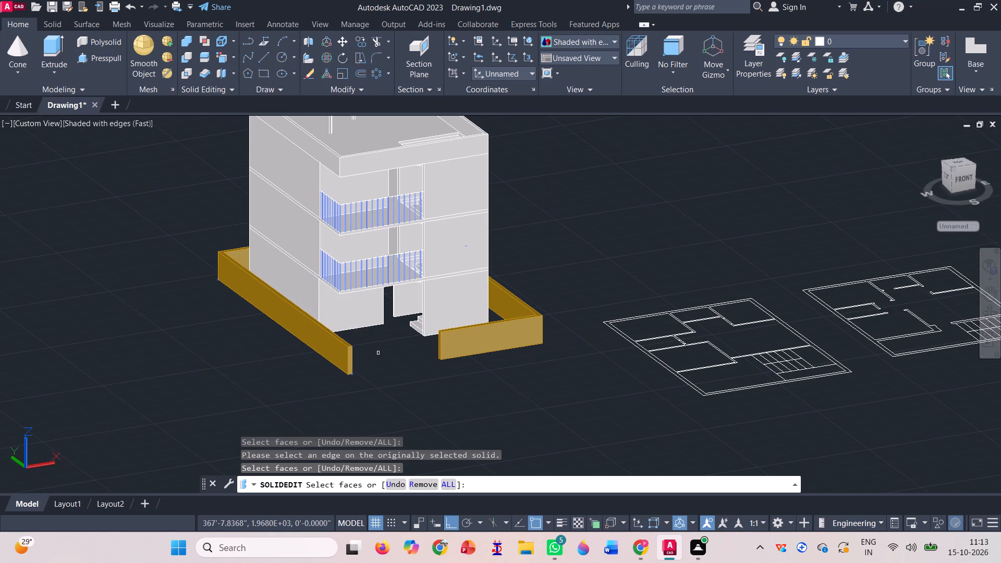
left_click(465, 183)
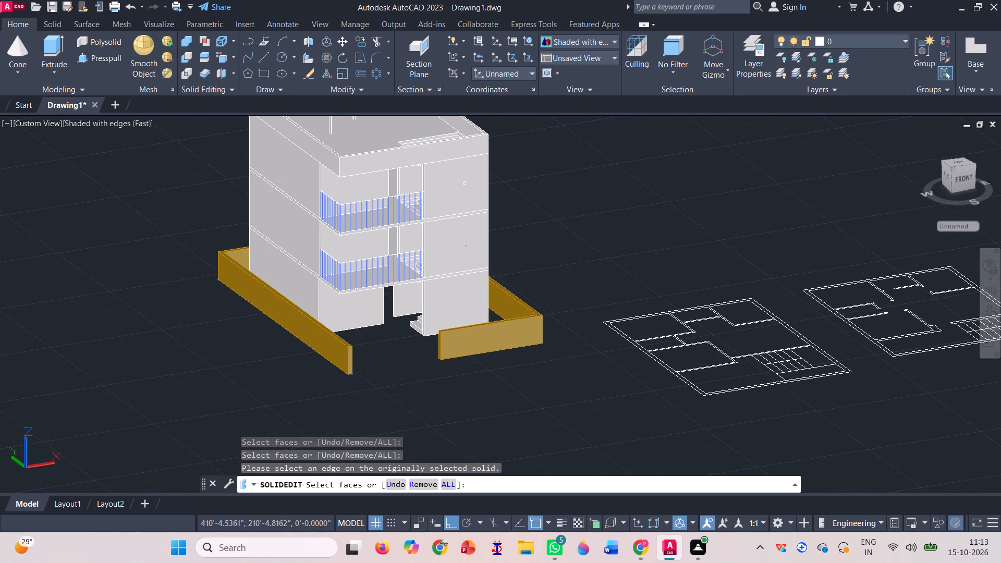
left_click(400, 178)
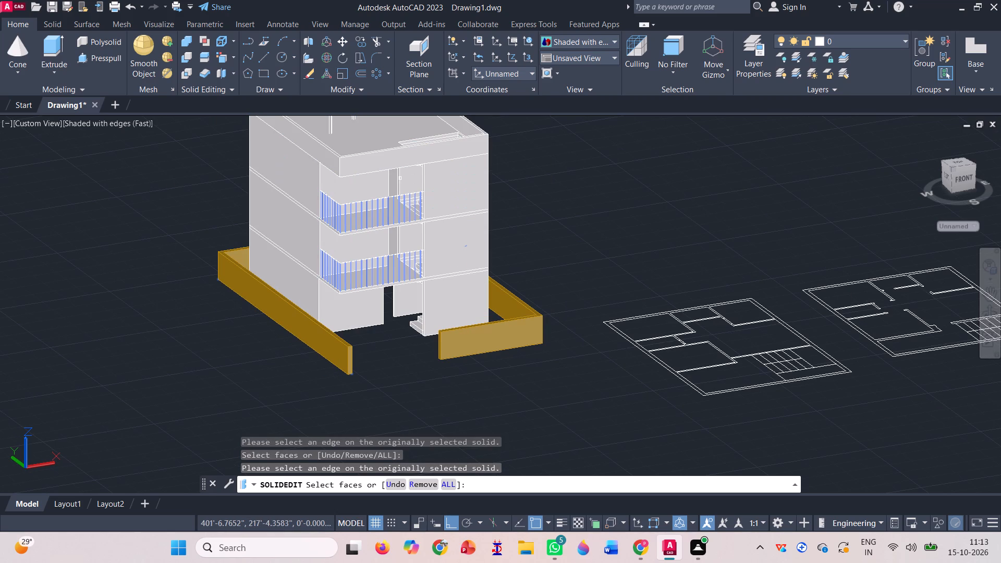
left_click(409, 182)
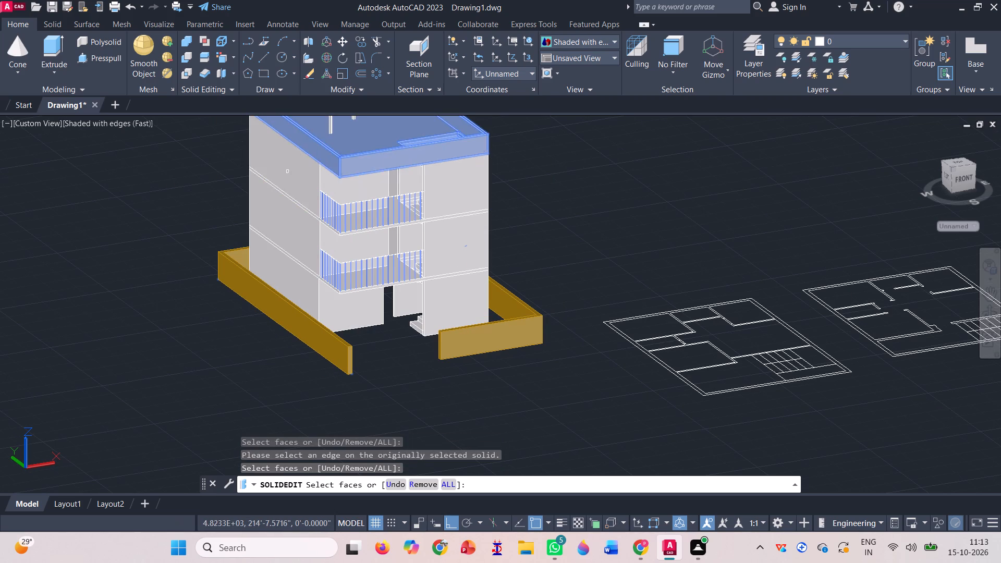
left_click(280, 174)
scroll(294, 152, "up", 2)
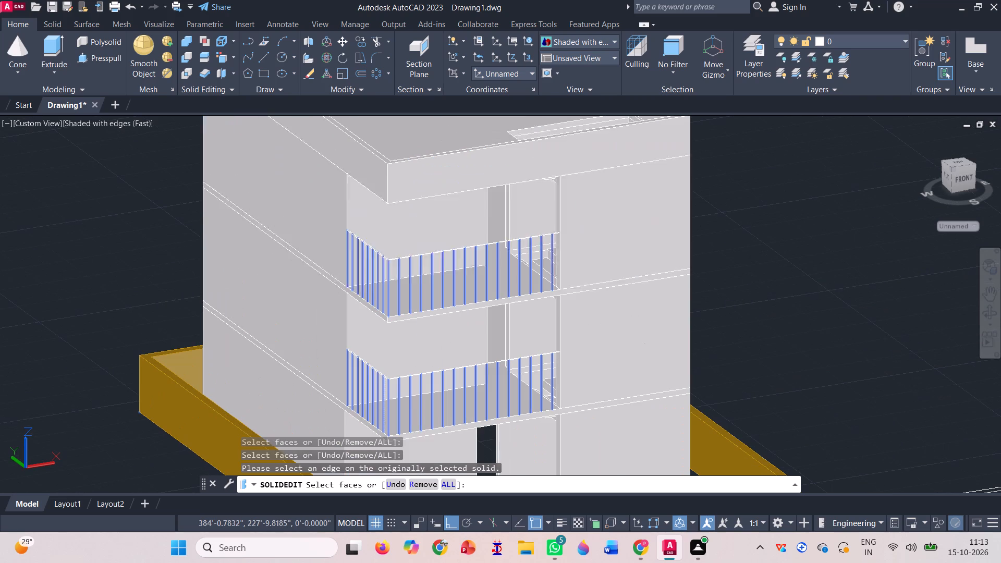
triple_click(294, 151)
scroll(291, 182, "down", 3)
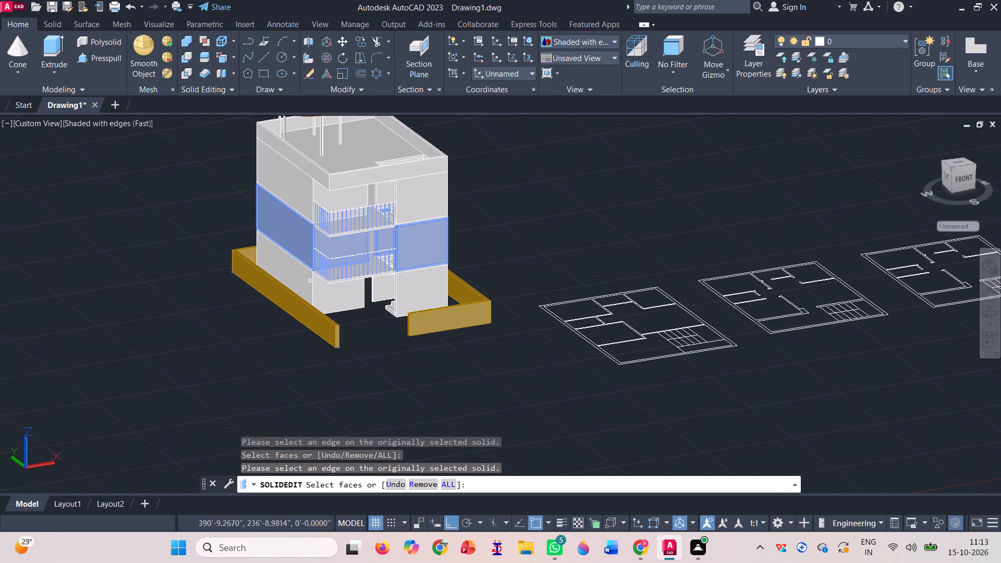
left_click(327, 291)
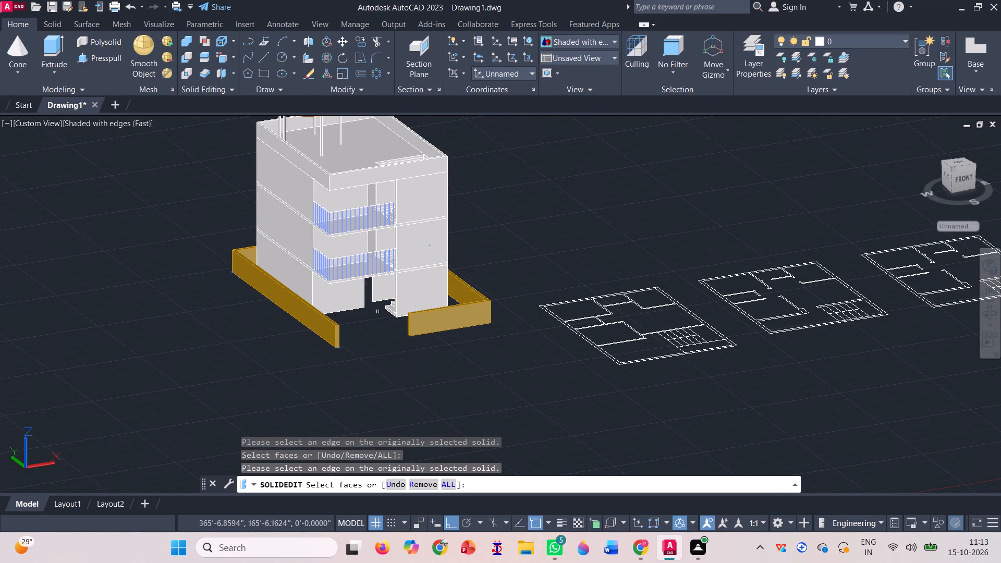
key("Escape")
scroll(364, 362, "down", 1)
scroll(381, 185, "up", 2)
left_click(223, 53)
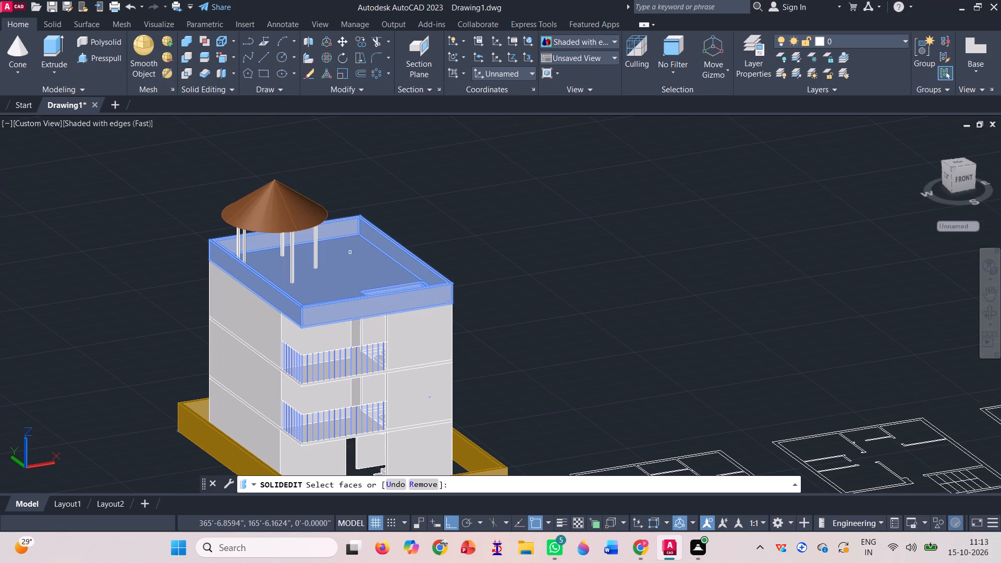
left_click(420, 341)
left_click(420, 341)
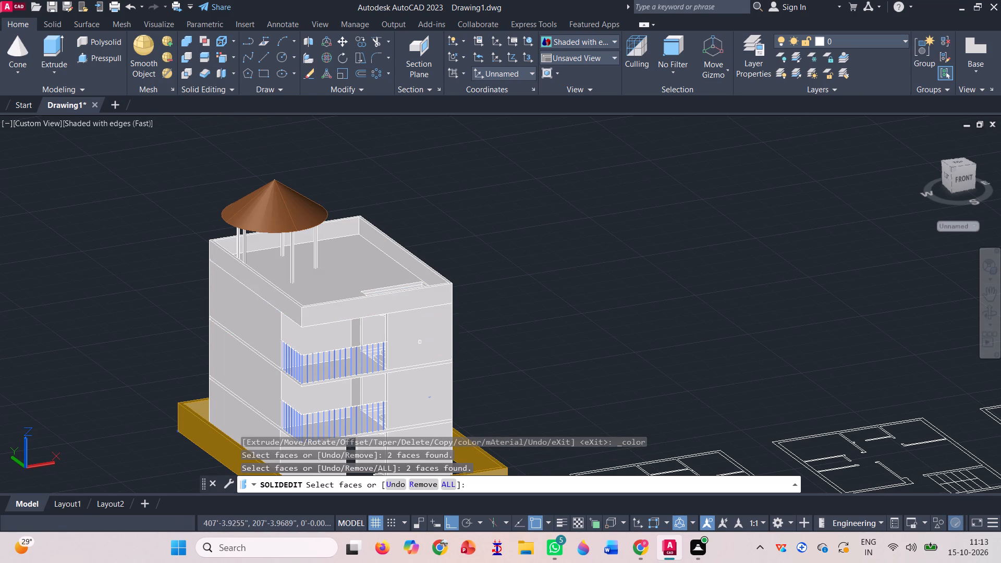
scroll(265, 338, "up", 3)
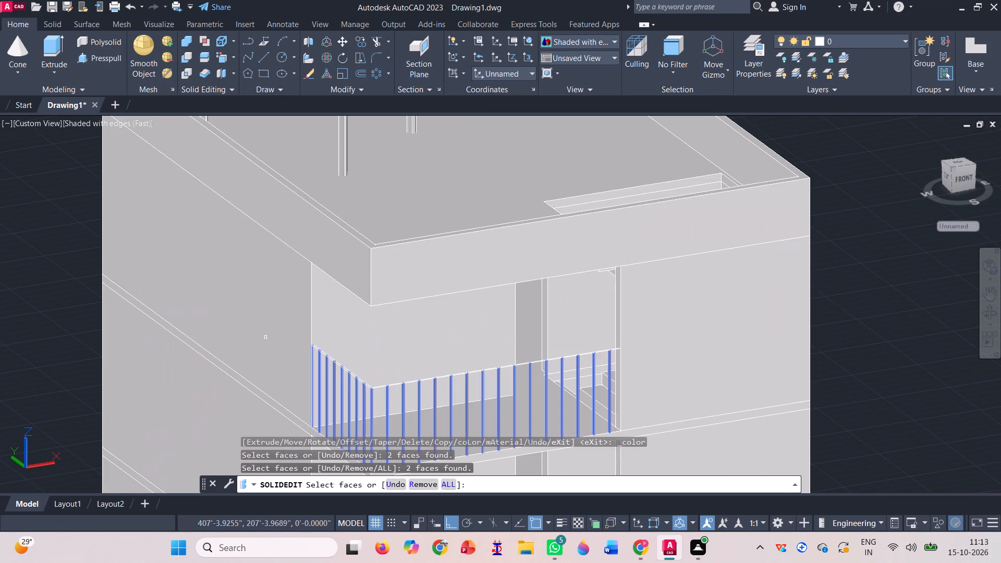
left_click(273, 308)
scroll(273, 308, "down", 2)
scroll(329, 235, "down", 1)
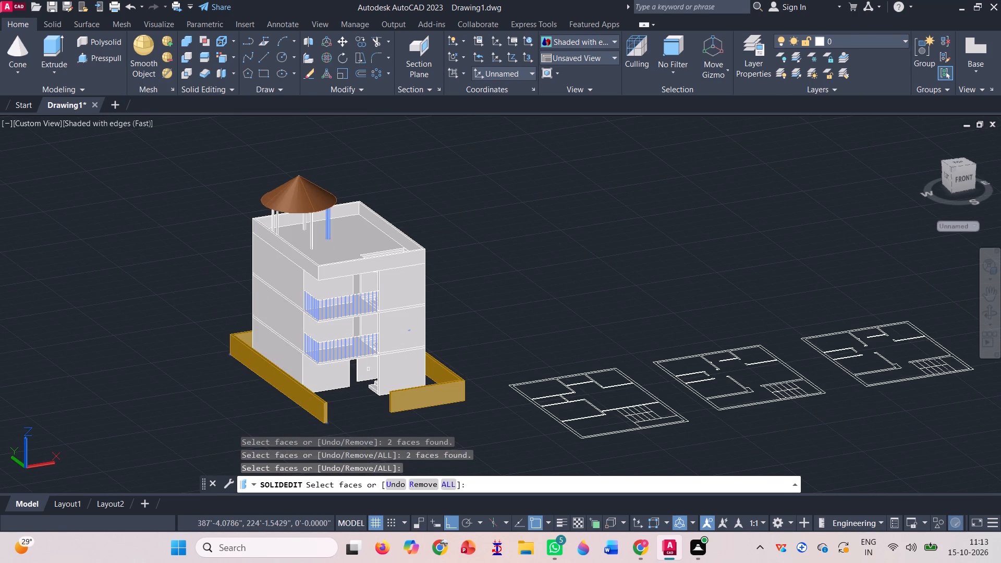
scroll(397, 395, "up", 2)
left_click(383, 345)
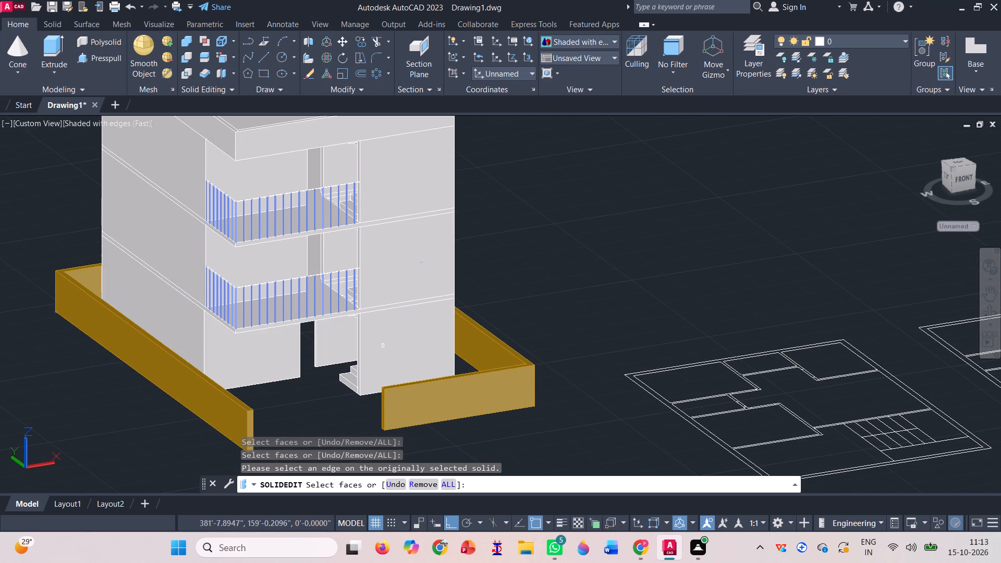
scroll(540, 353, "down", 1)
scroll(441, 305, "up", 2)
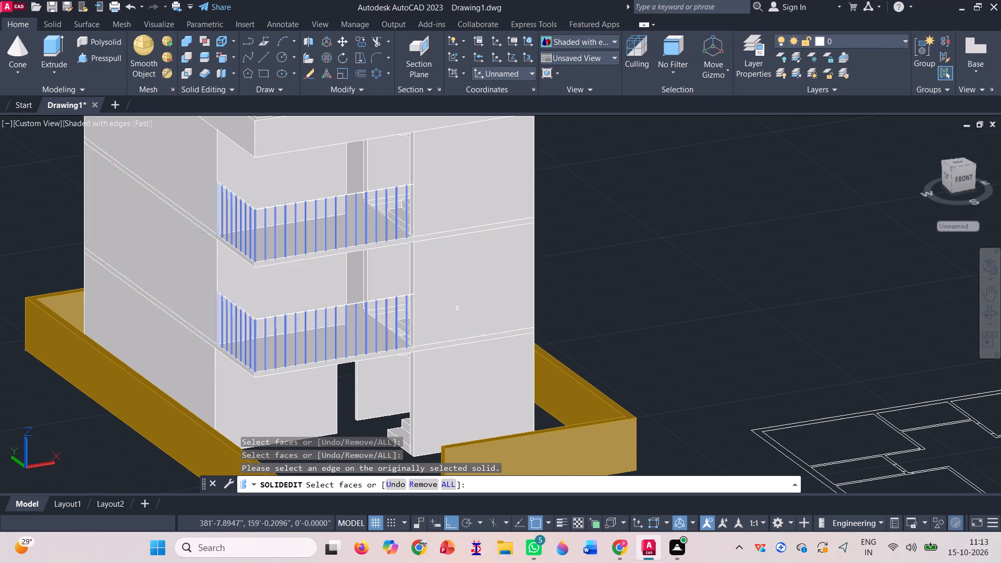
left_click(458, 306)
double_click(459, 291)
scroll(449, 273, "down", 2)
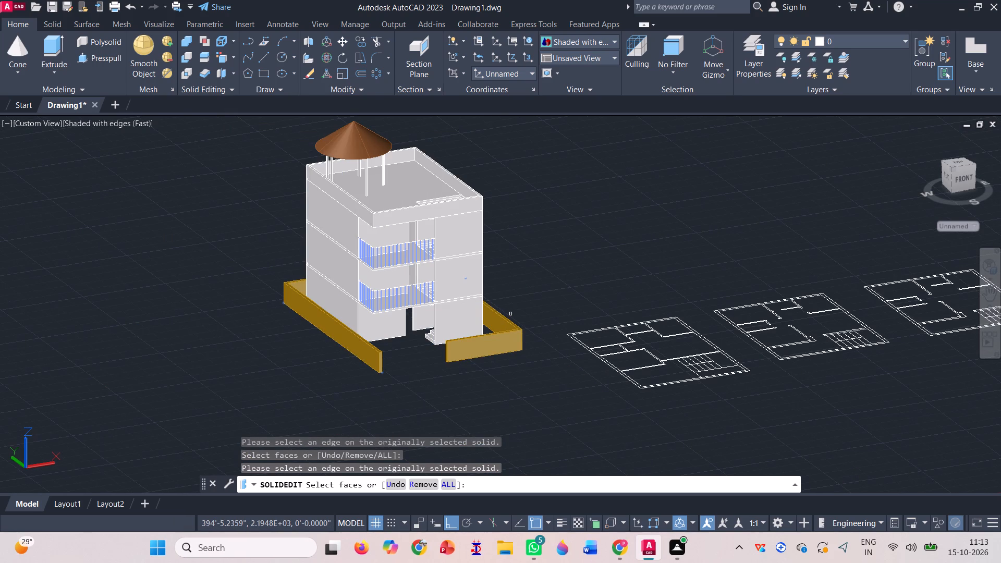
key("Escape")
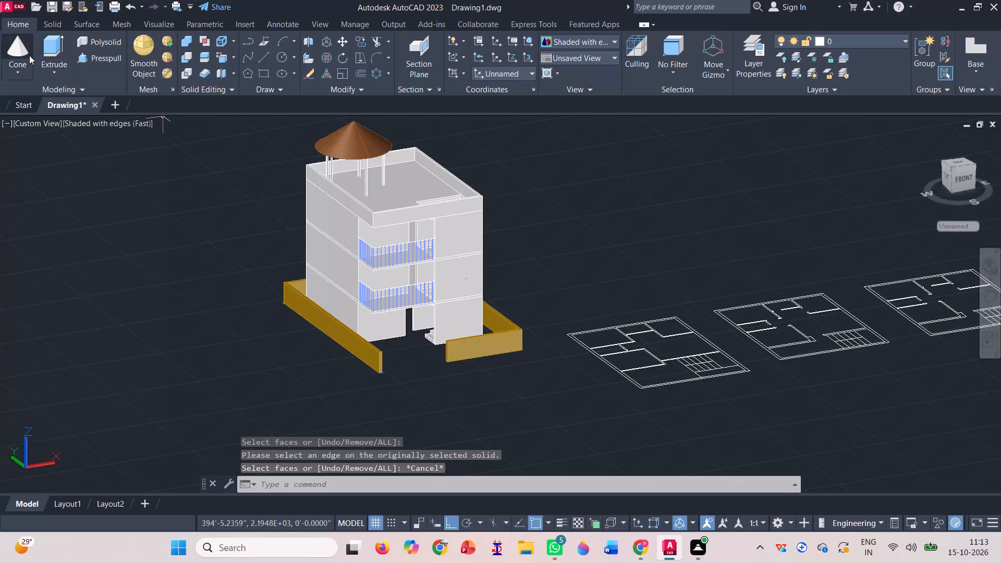
Draw a thin box against the front wall beside the stairs, spanning the wall's base and rising to near the roof parapet.
left_click(20, 69)
left_click(32, 100)
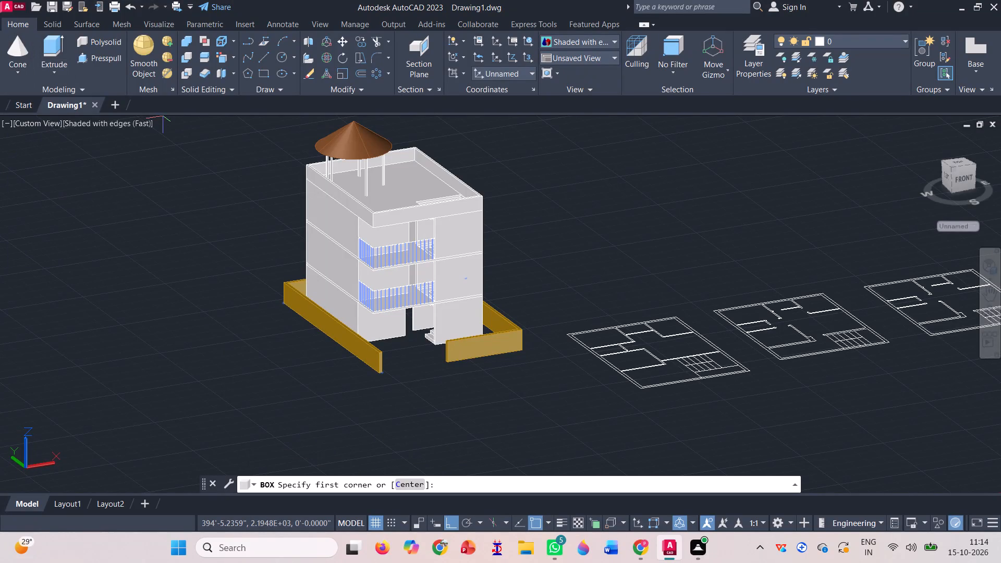
scroll(444, 235, "up", 3)
scroll(437, 192, "down", 3)
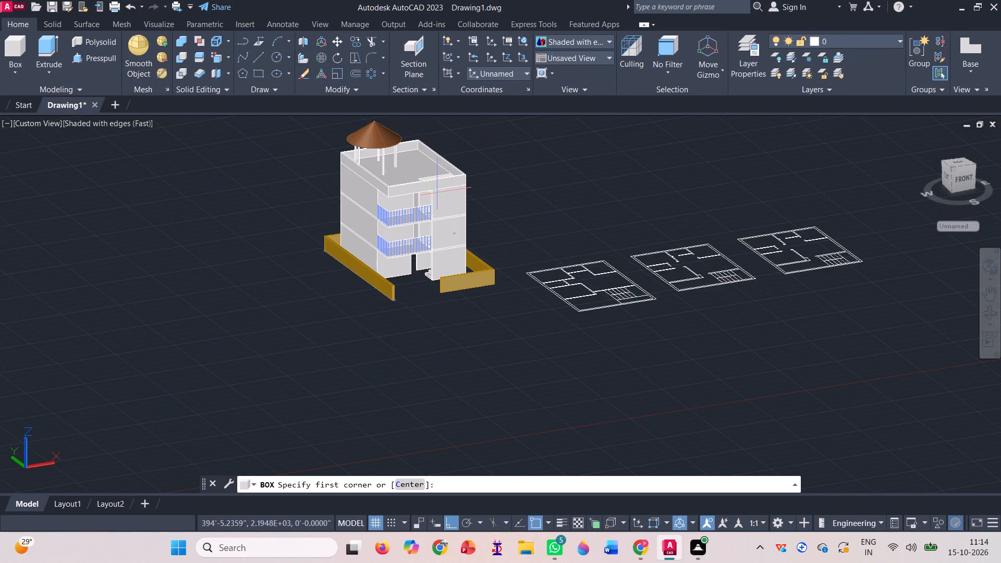
scroll(433, 285, "up", 3)
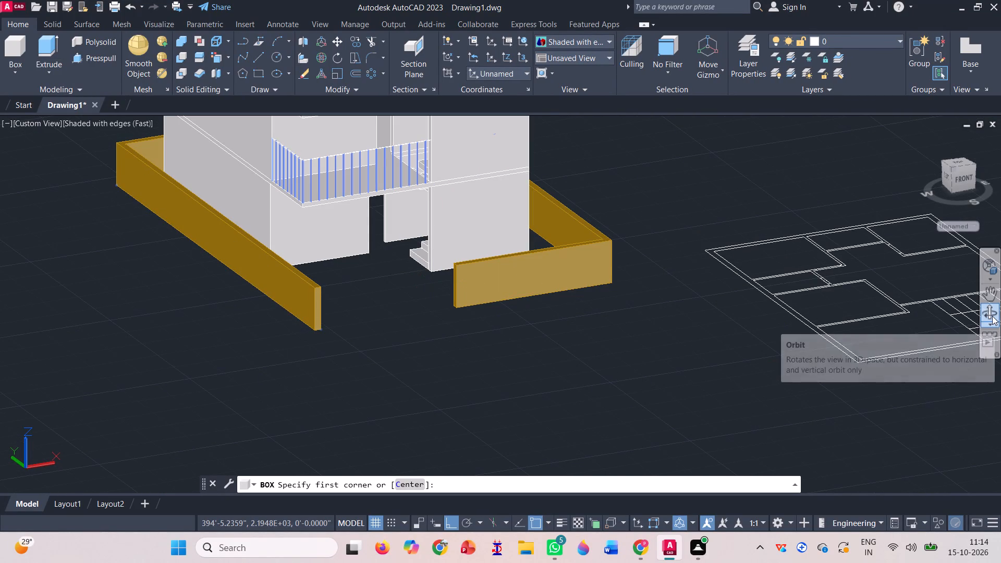
left_click(992, 315)
left_click_drag(455, 429, 486, 464)
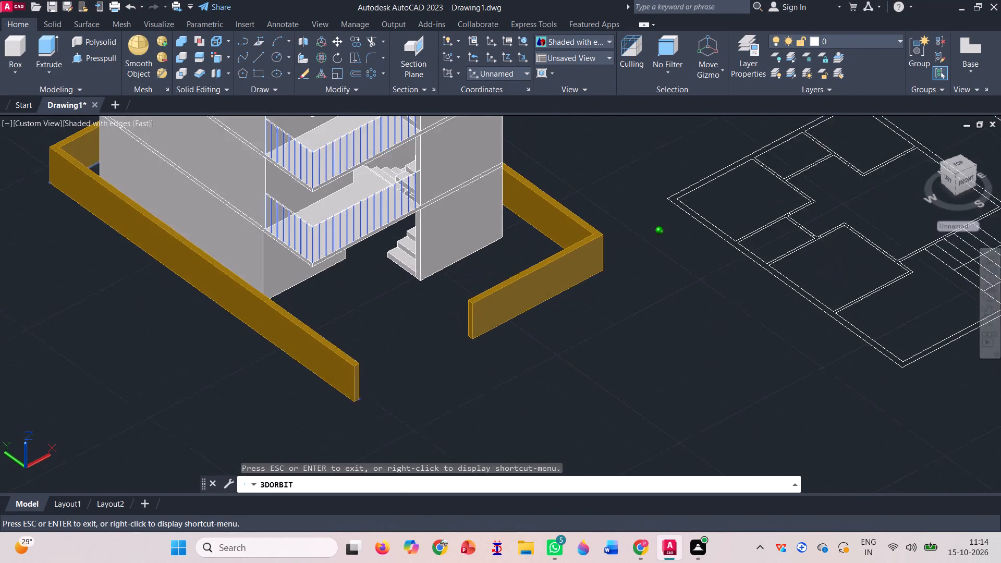
left_click_drag(486, 464, 488, 466)
scroll(459, 312, "up", 3)
key("Escape")
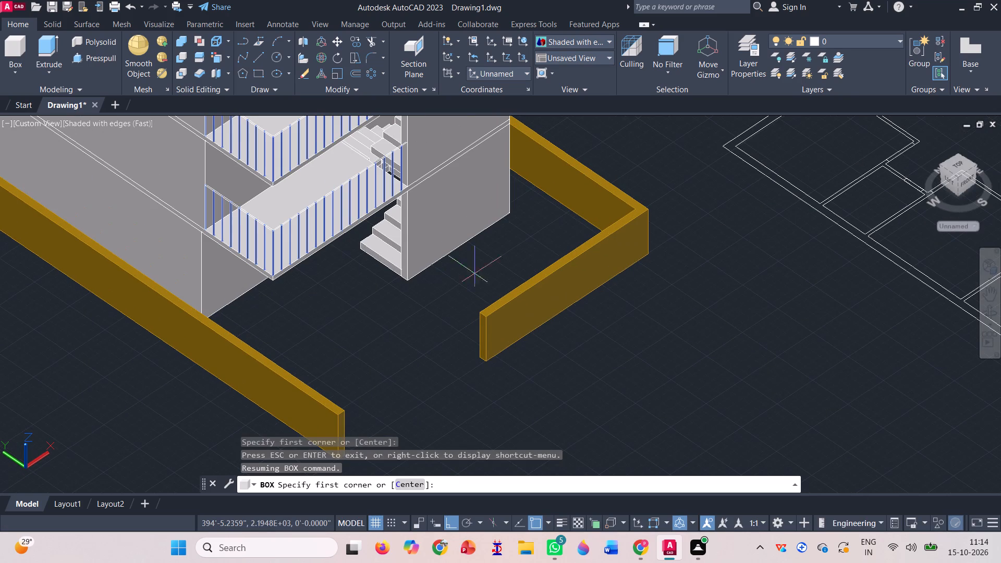
scroll(495, 228, "up", 3)
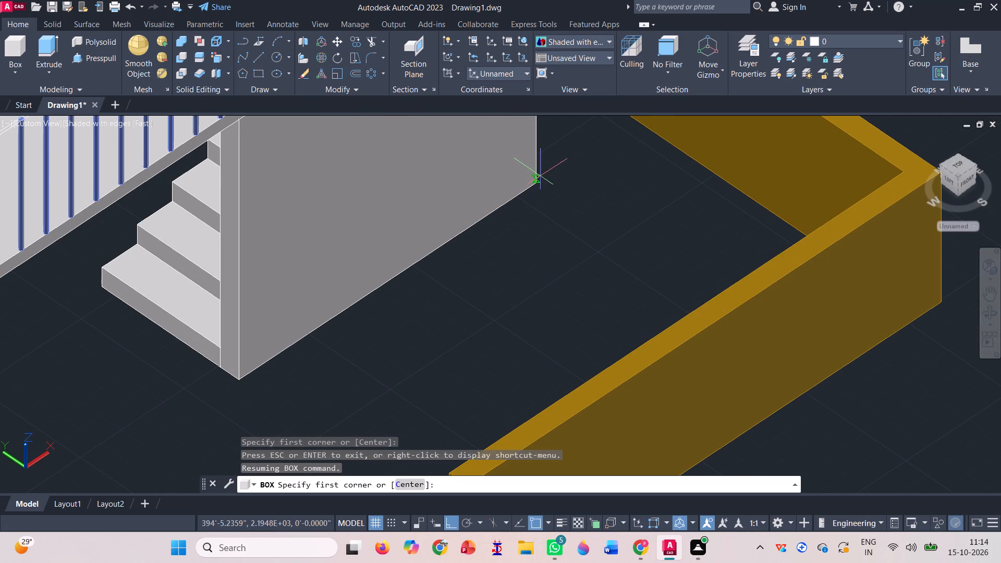
left_click(538, 181)
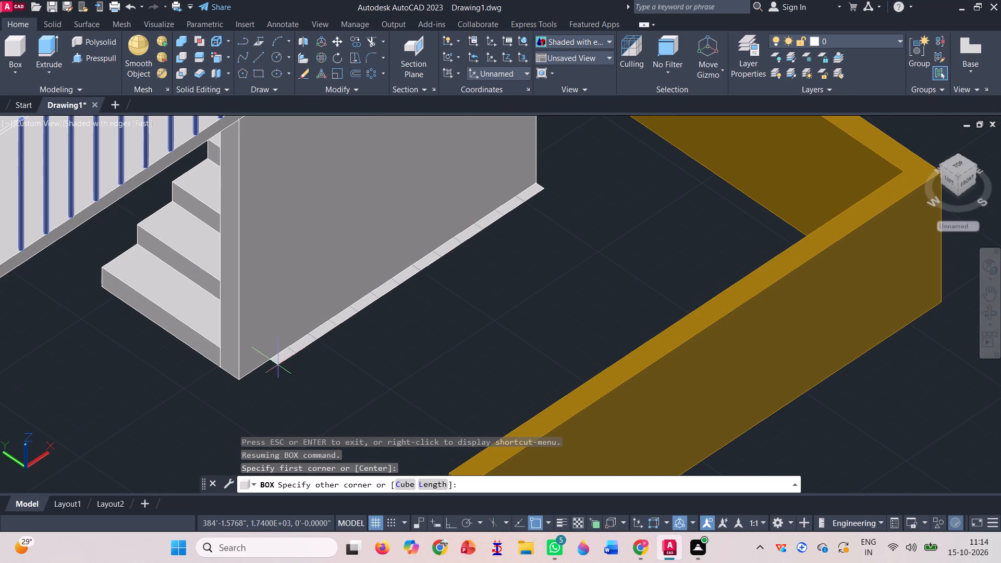
scroll(246, 377, "up", 2)
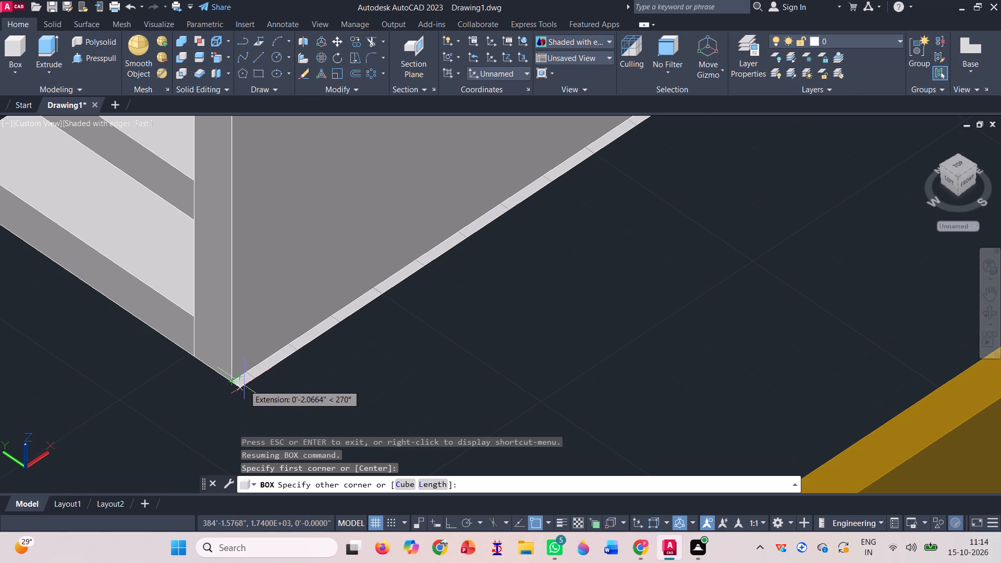
scroll(244, 384, "up", 3)
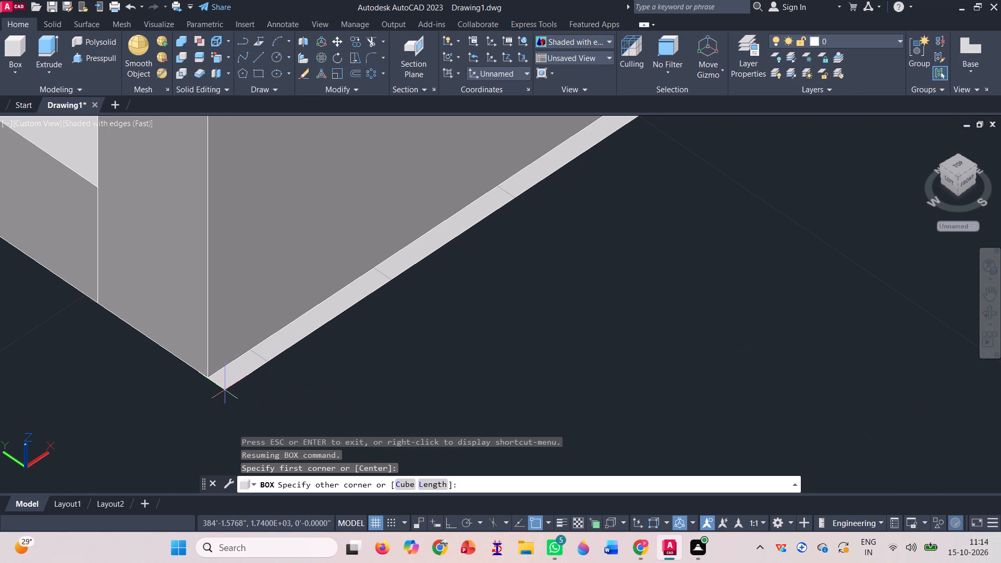
left_click(225, 389)
scroll(225, 390, "down", 6)
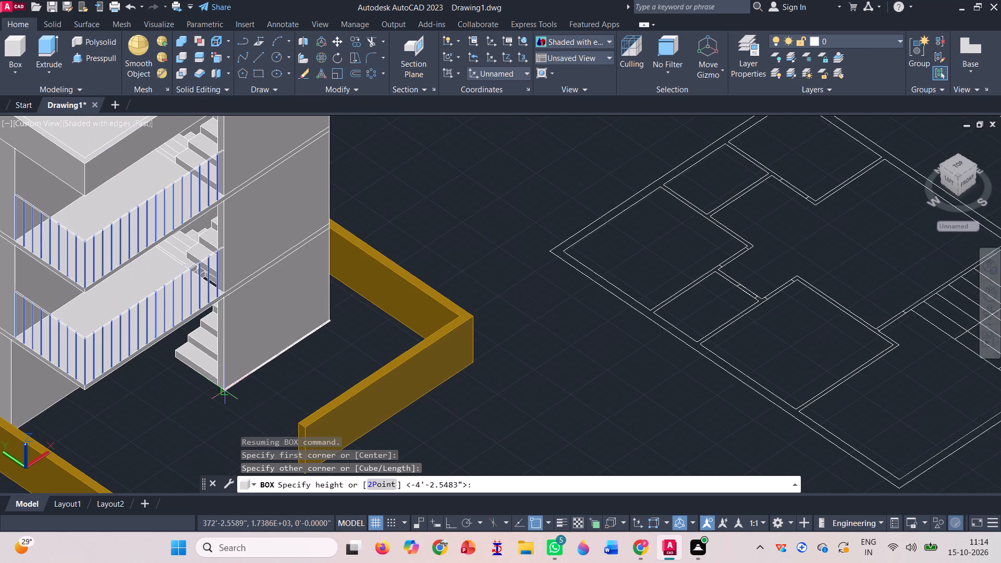
scroll(225, 391, "down", 1)
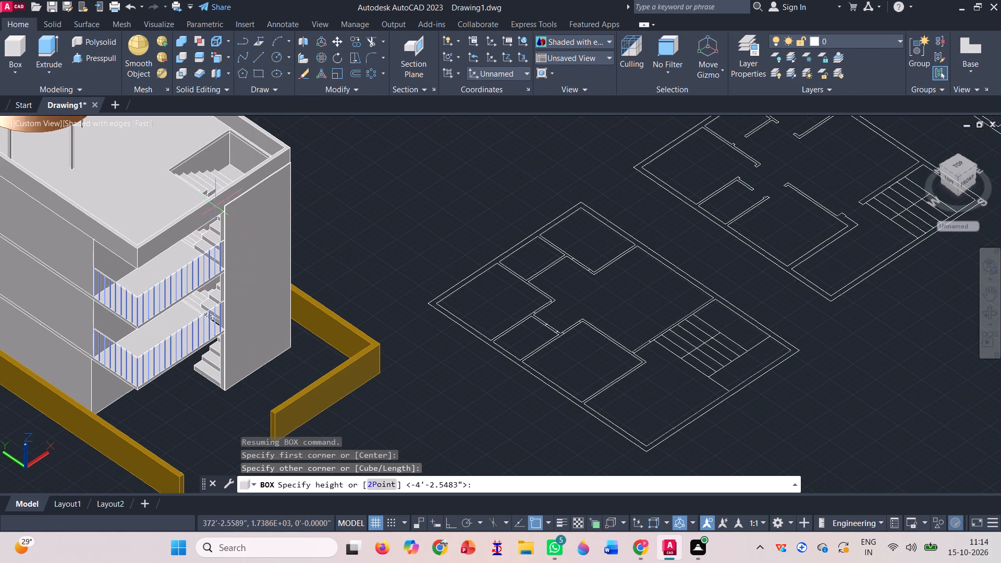
scroll(215, 205, "up", 4)
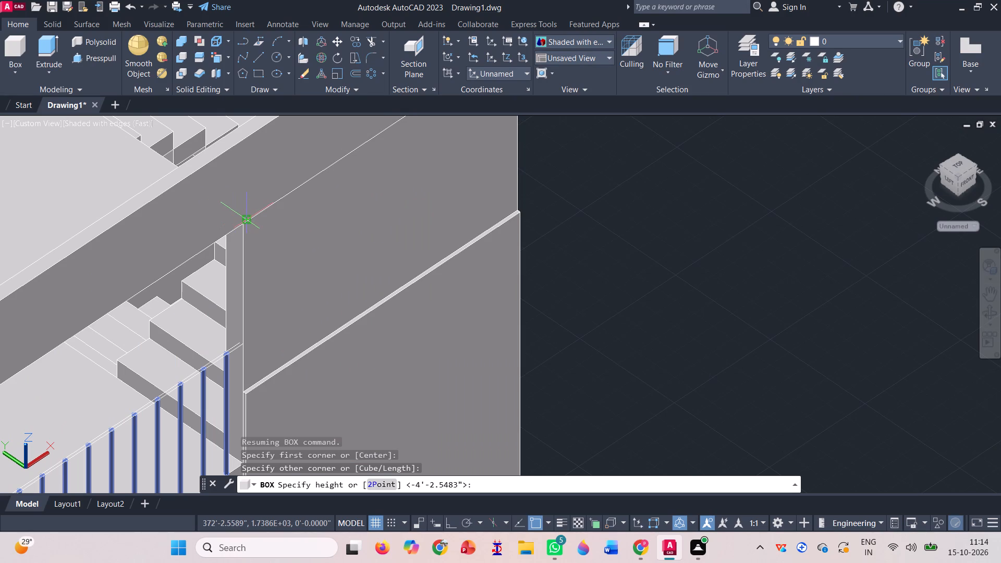
scroll(274, 287, "down", 1)
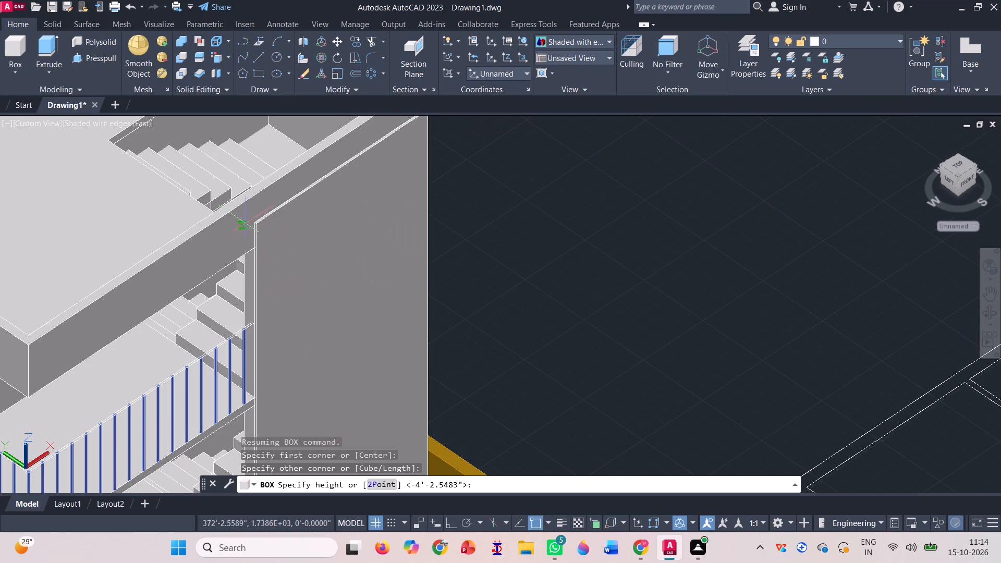
scroll(251, 198, "up", 2)
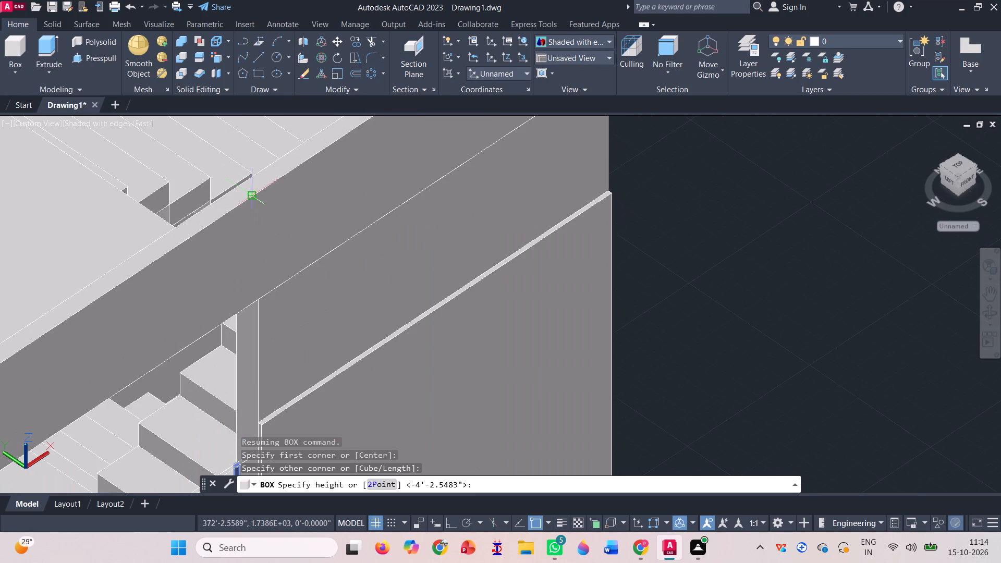
left_click(255, 195)
scroll(303, 252, "down", 3)
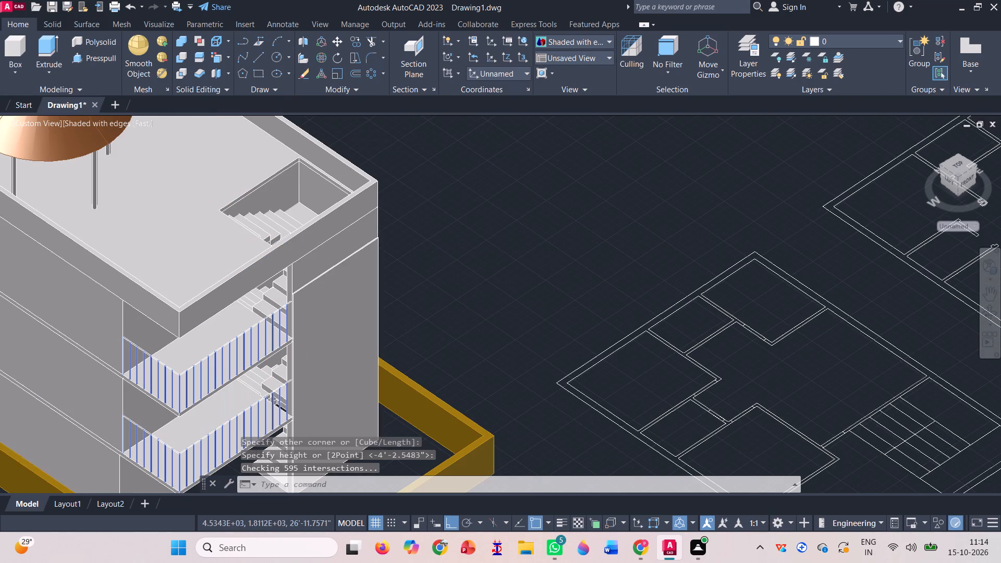
Presspull the thin front panel's top face up to the top edge of the roof parapet.
left_click(106, 58)
scroll(369, 226, "up", 3)
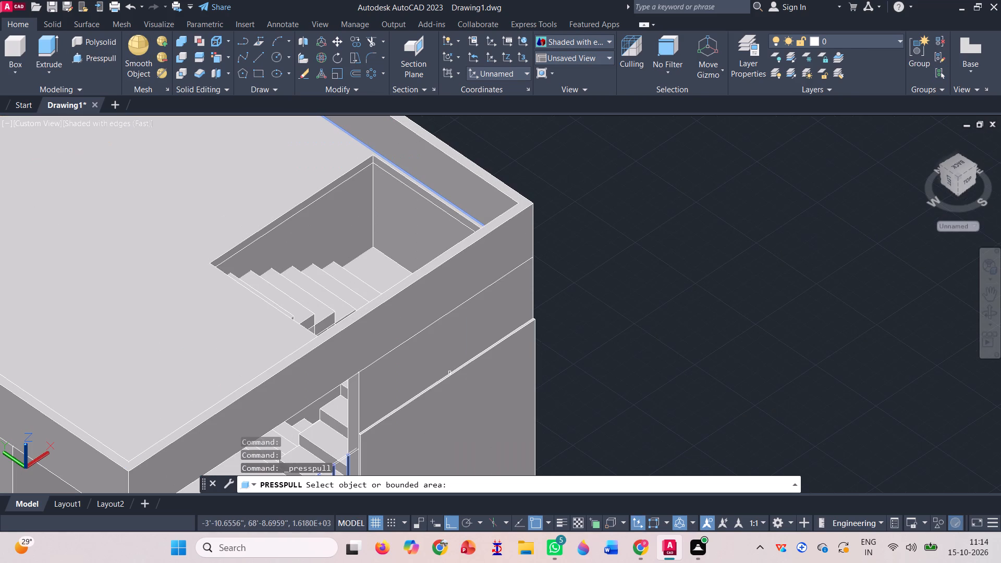
scroll(451, 378, "up", 7)
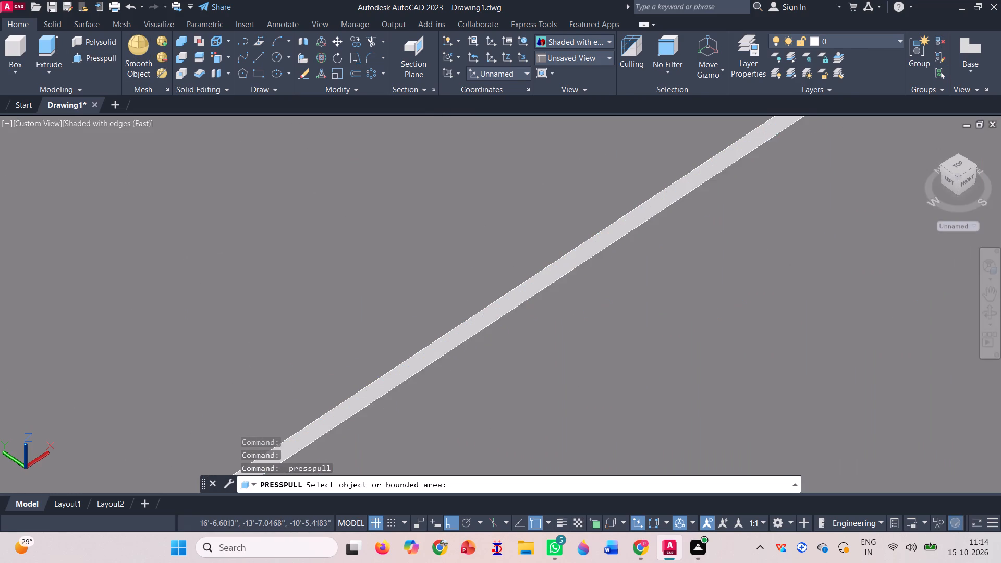
left_click(423, 353)
scroll(423, 354, "down", 5)
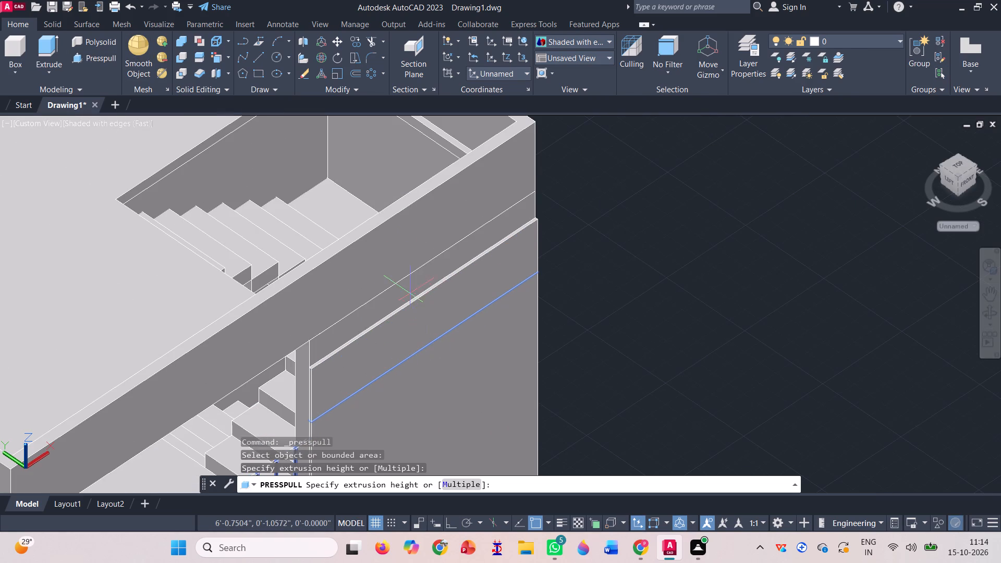
scroll(387, 209, "up", 2)
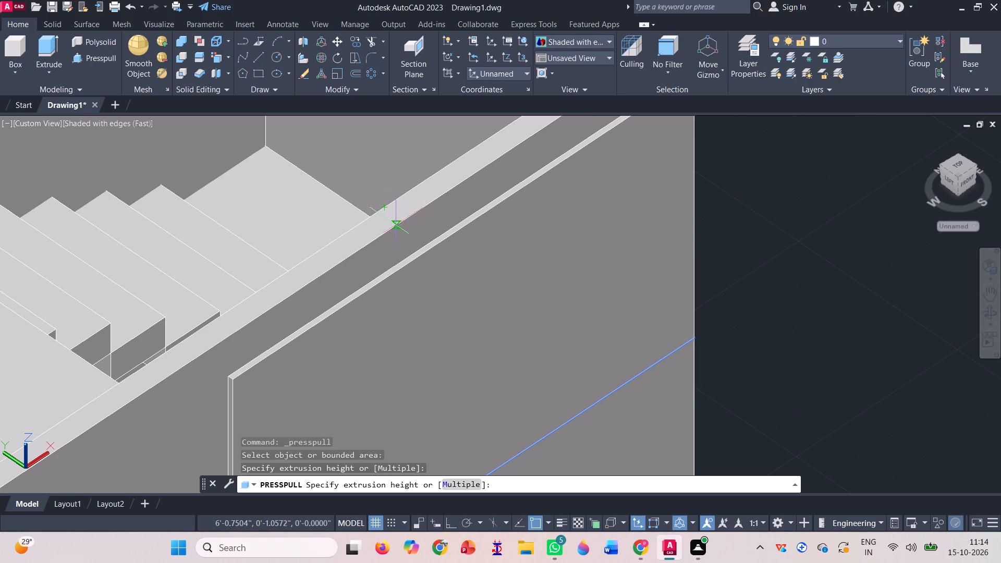
left_click(396, 223)
scroll(389, 237, "down", 5)
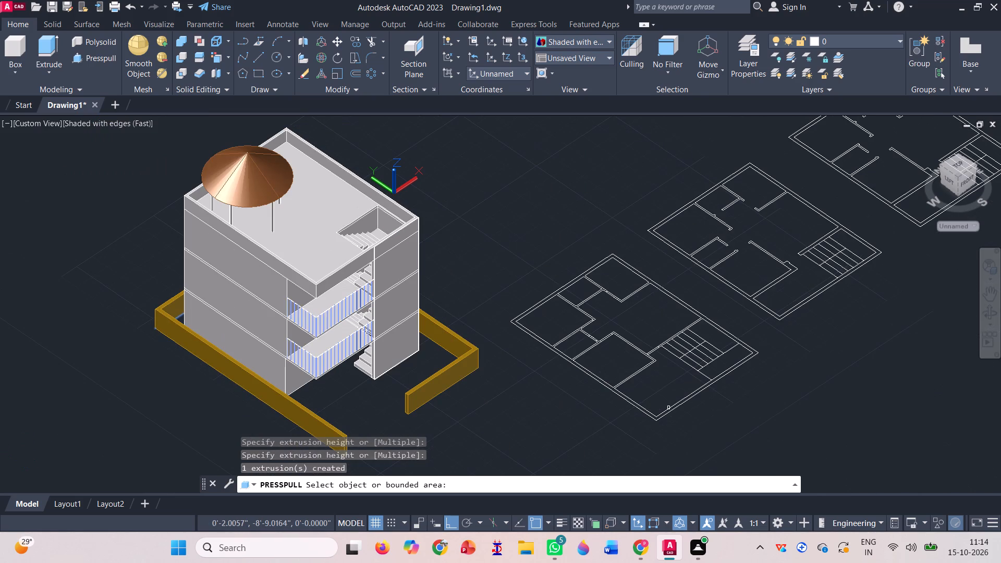
key("space")
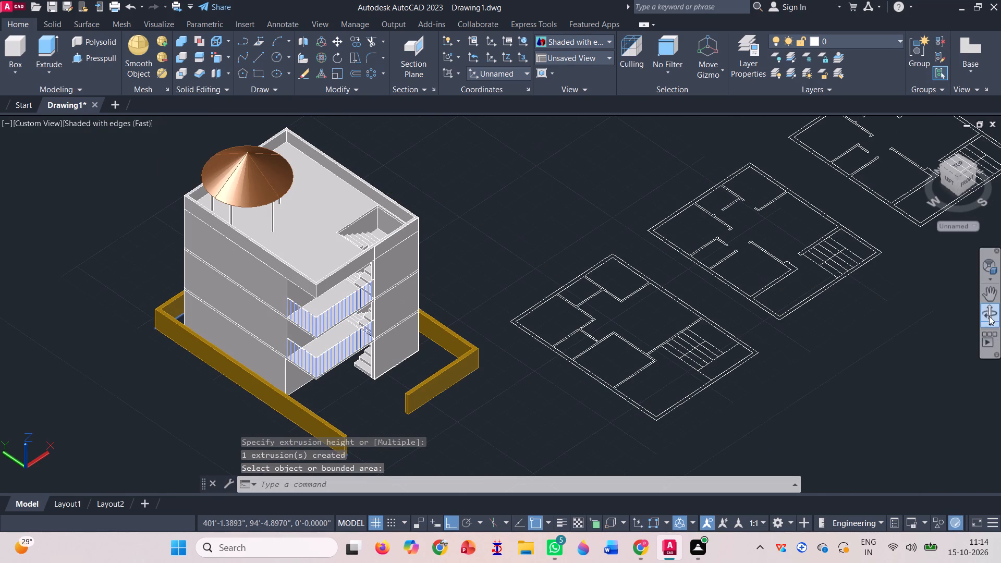
Presspull the front panel's narrow side face beside the balconies, using a snap point on the parapet's top edge.
left_click(990, 314)
left_click_drag(345, 450, 333, 406)
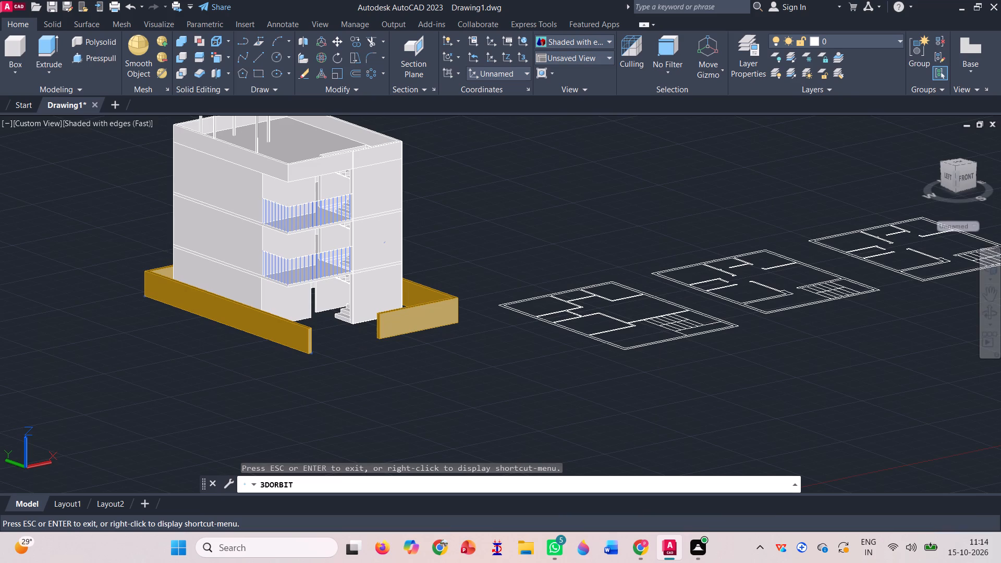
scroll(365, 172, "up", 6)
scroll(502, 401, "down", 2)
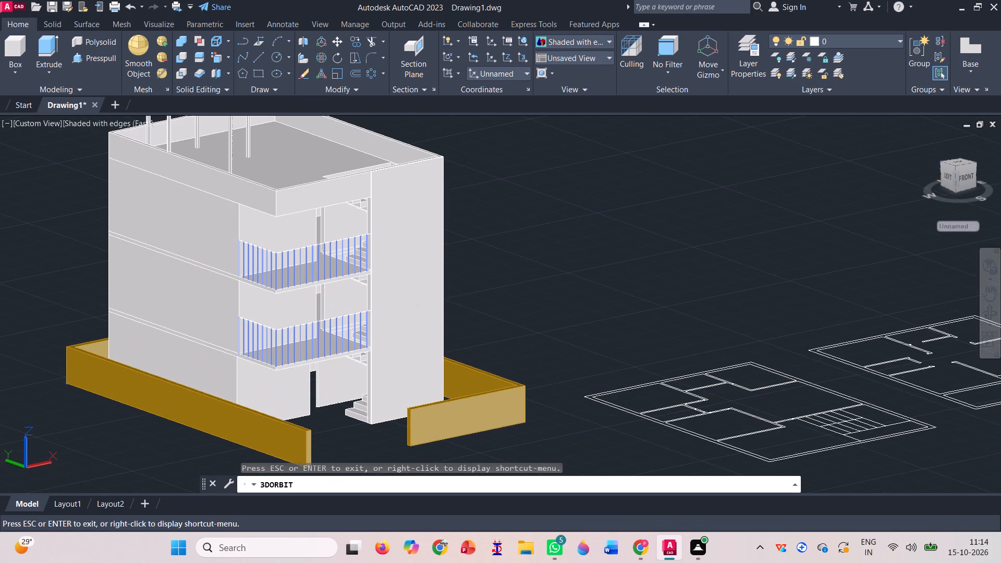
scroll(376, 166, "up", 6)
key("Escape")
scroll(374, 189, "up", 1)
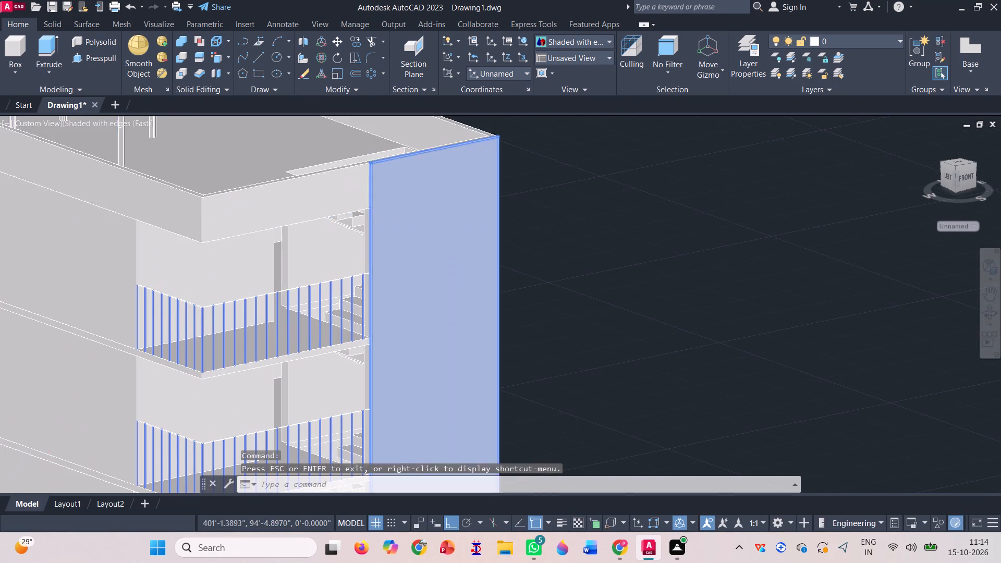
scroll(374, 188, "up", 1)
scroll(387, 236, "down", 1)
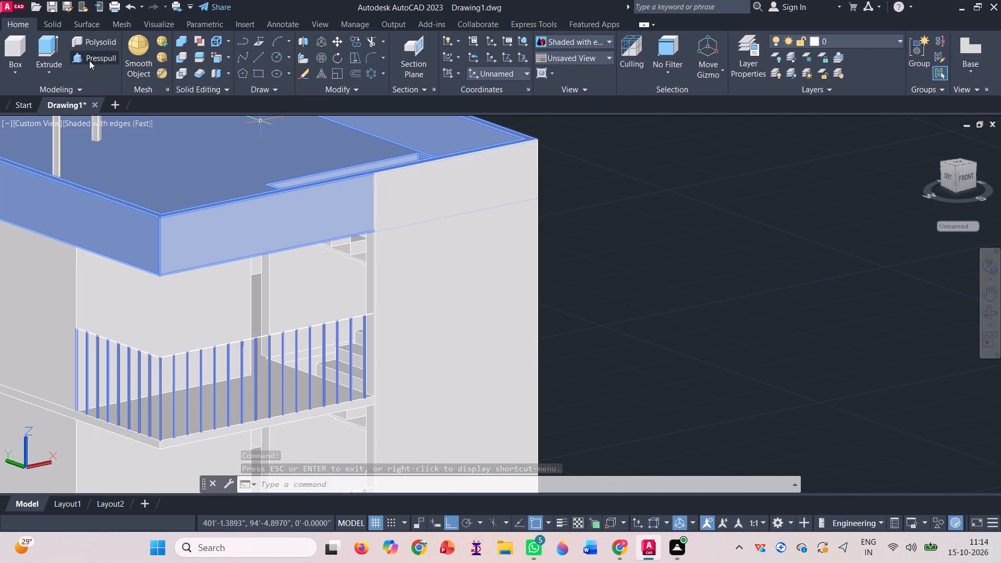
left_click(89, 59)
scroll(363, 193, "up", 2)
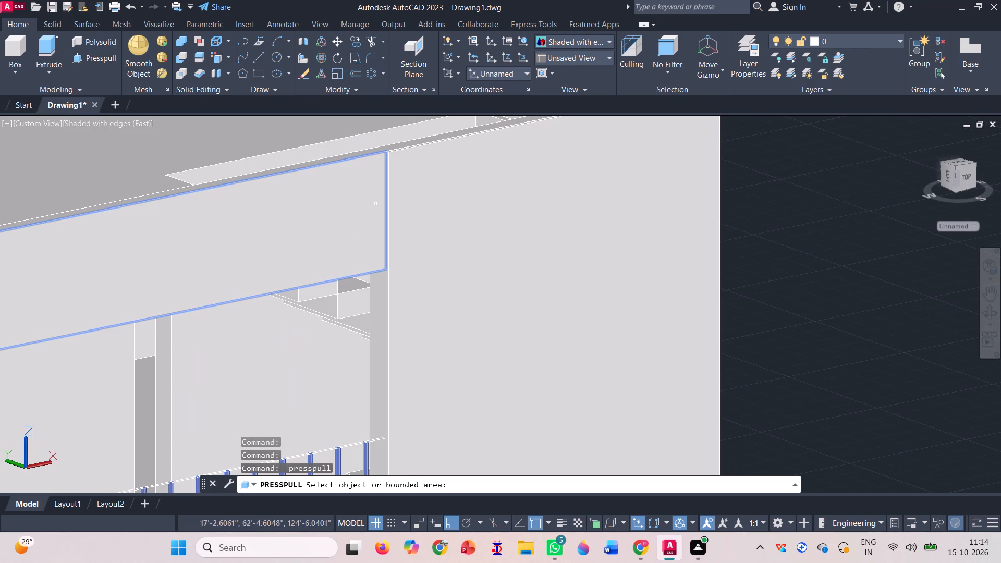
scroll(387, 209, "up", 5)
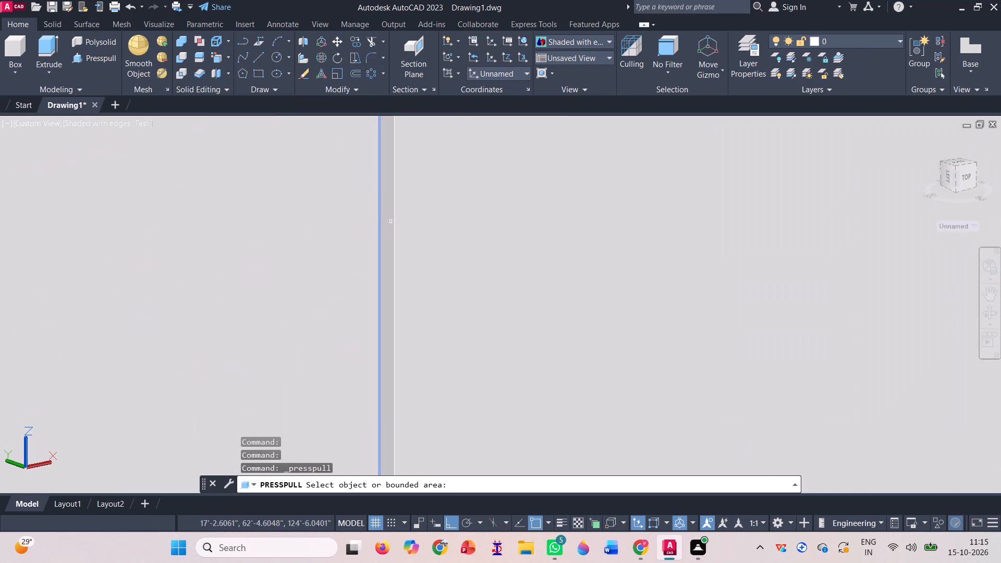
left_click(383, 219)
scroll(382, 219, "down", 2)
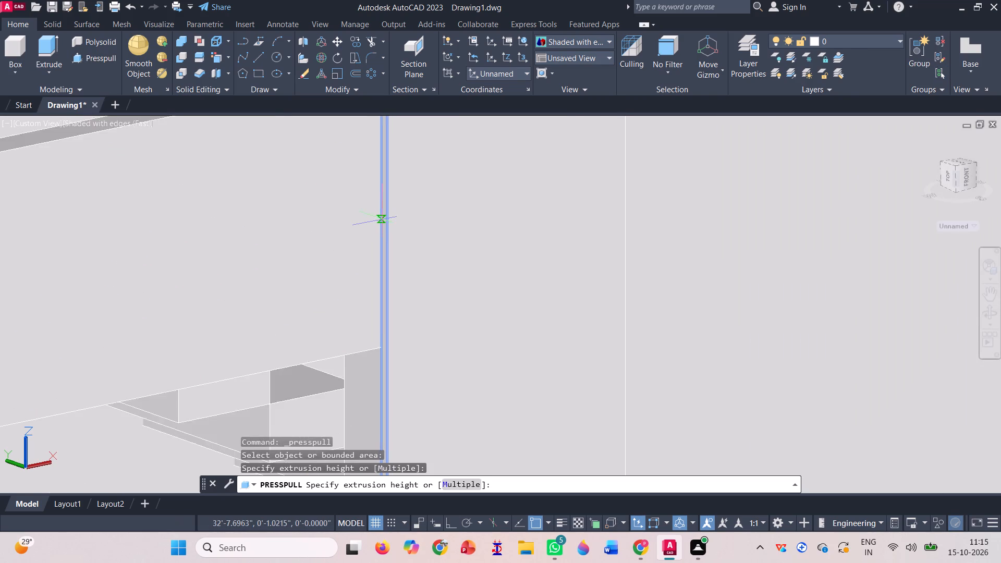
scroll(382, 219, "down", 2)
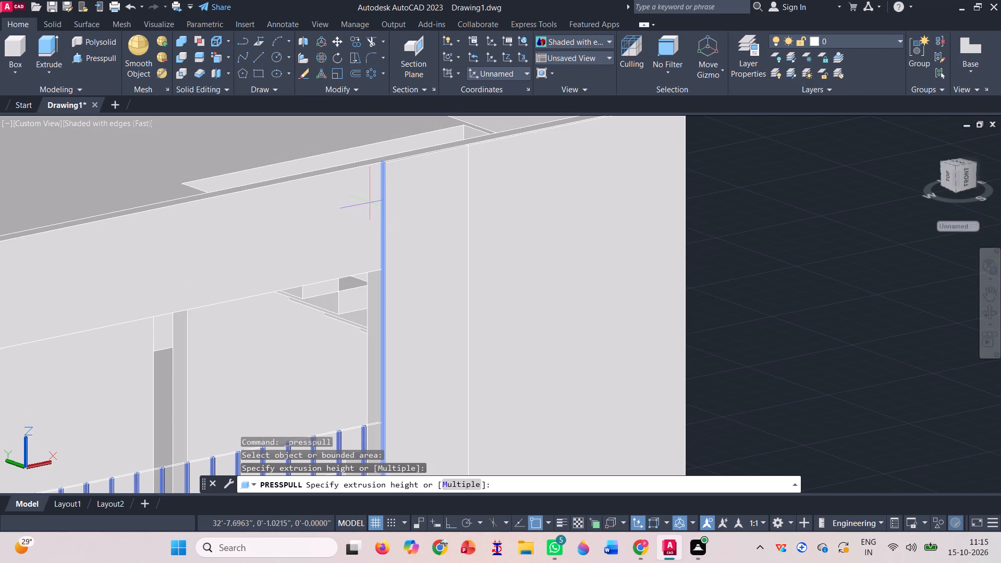
scroll(391, 163, "up", 3)
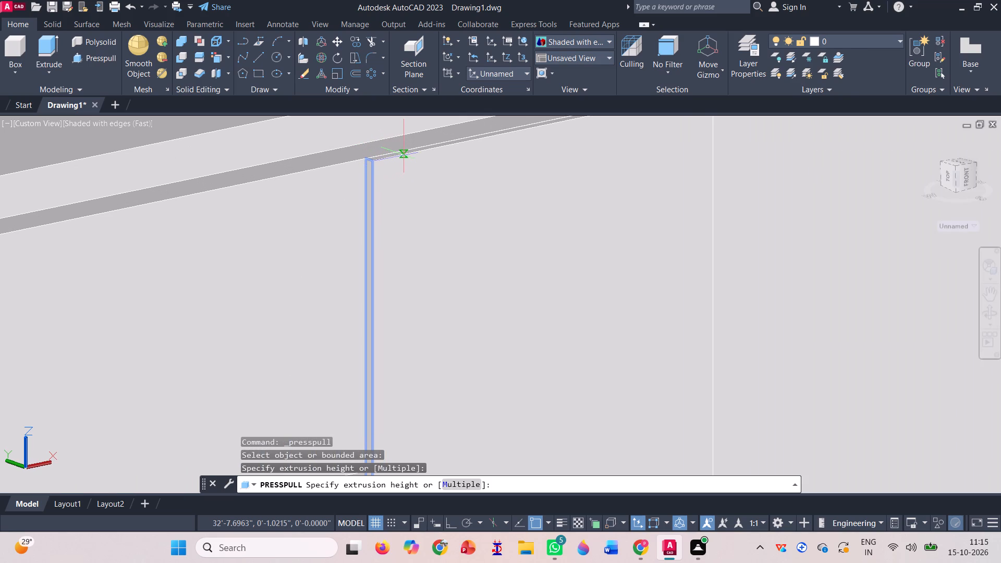
left_click(408, 158)
scroll(410, 161, "down", 6)
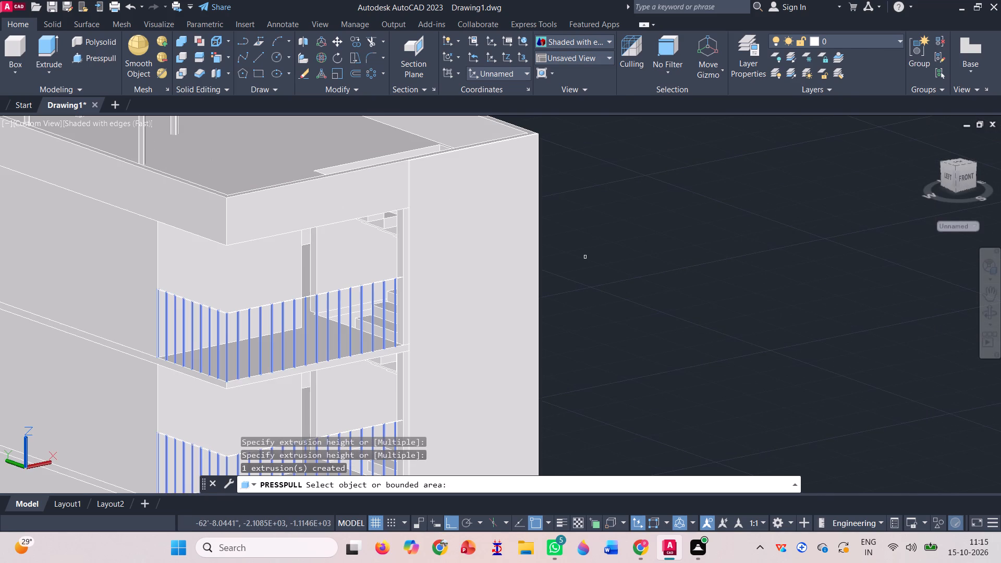
scroll(583, 256, "down", 1)
key("Escape")
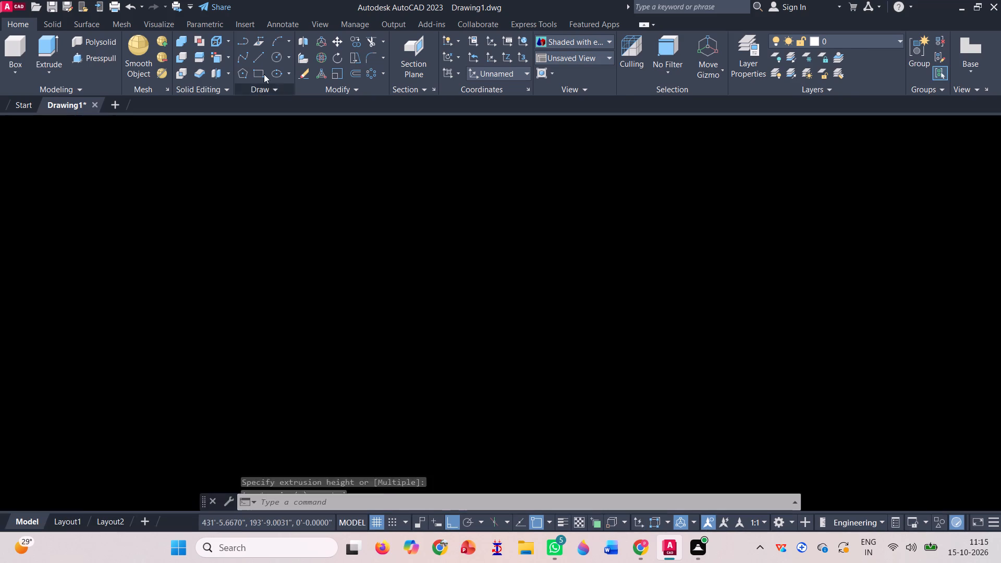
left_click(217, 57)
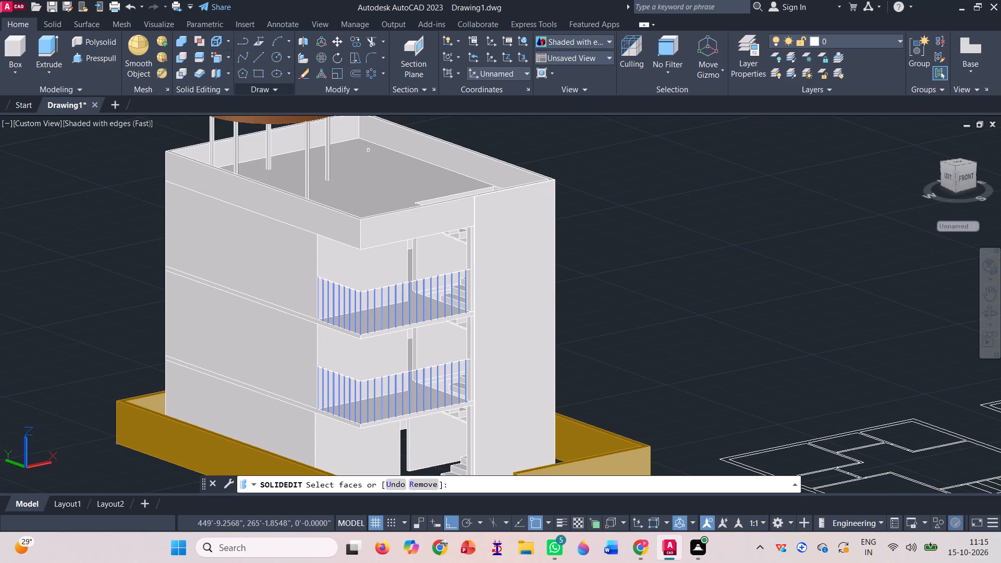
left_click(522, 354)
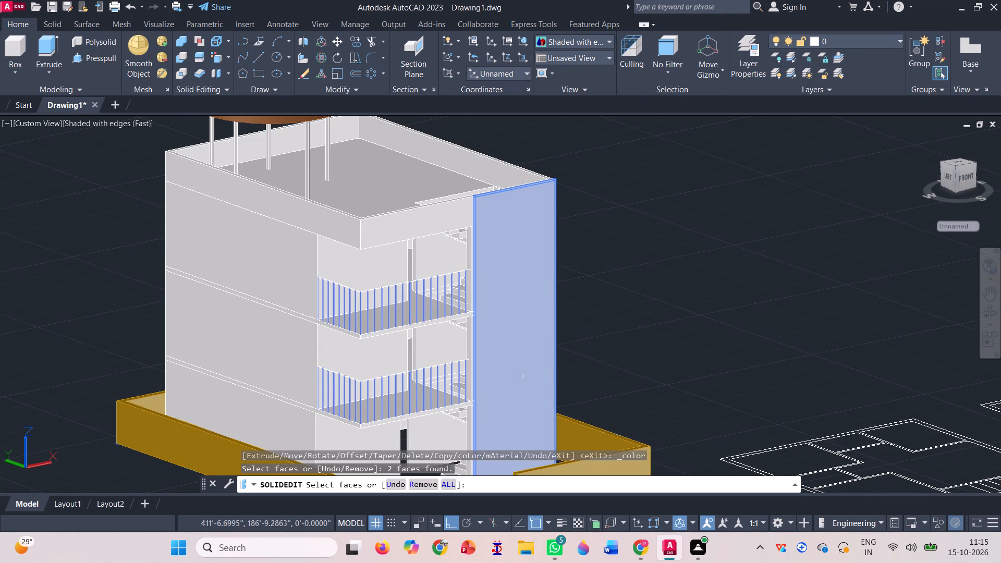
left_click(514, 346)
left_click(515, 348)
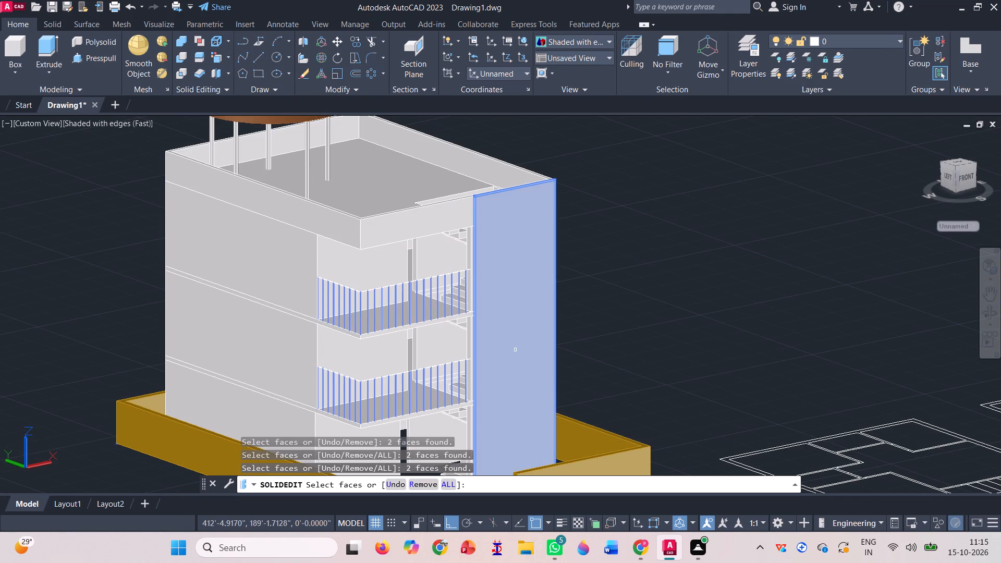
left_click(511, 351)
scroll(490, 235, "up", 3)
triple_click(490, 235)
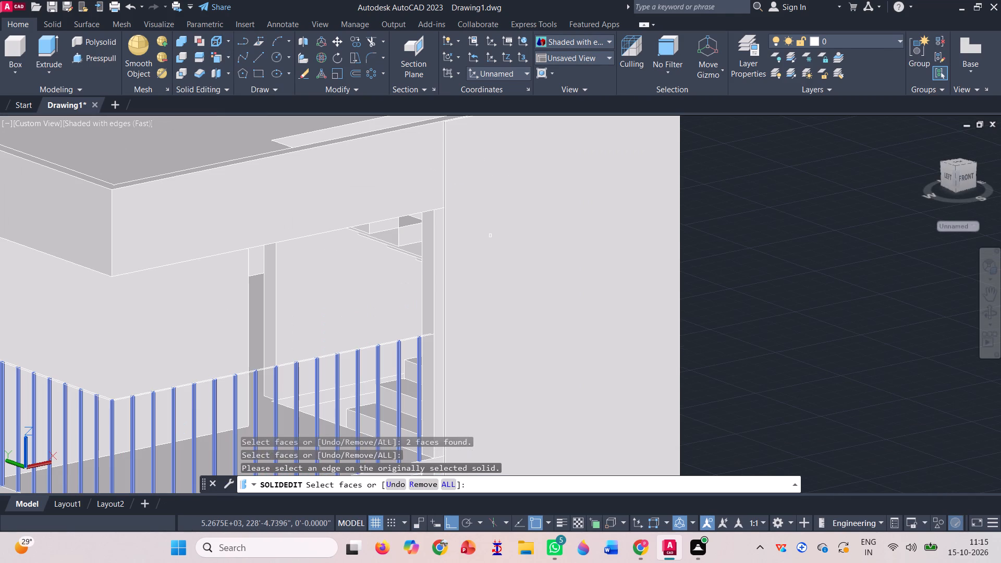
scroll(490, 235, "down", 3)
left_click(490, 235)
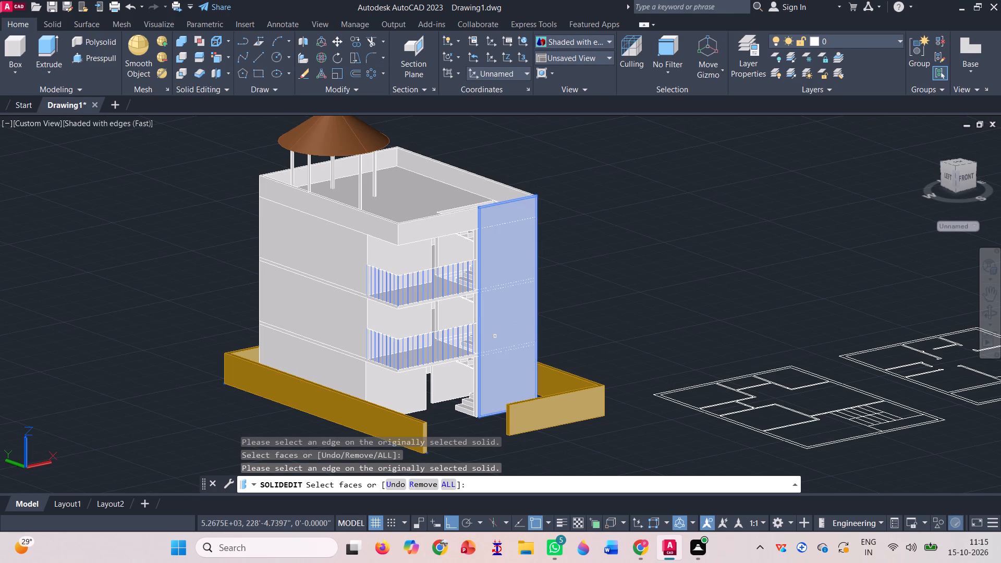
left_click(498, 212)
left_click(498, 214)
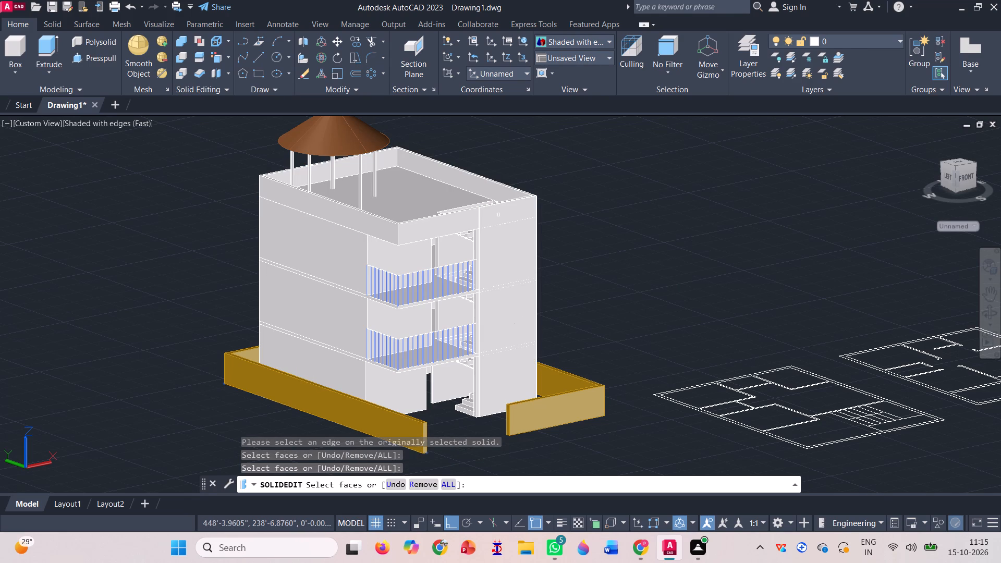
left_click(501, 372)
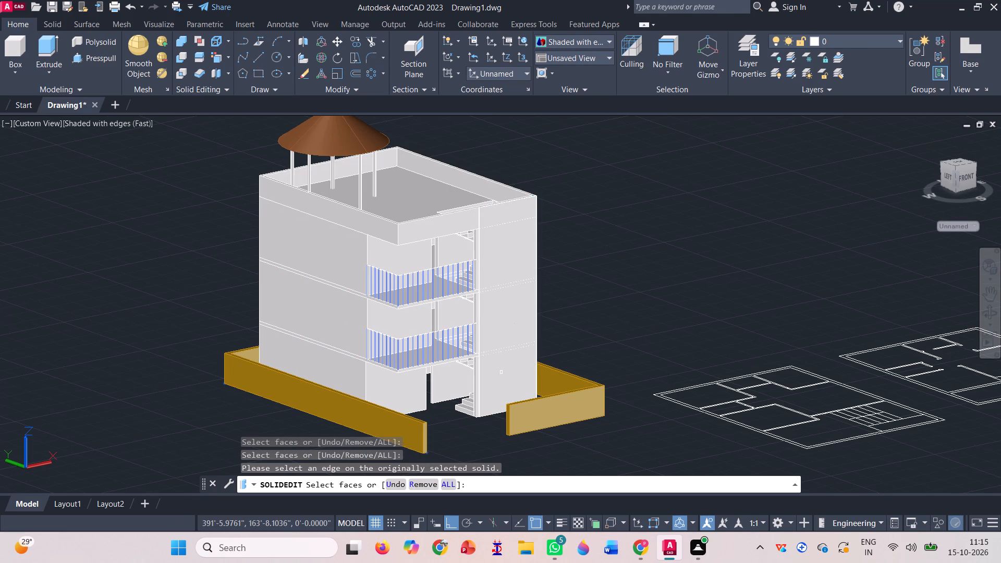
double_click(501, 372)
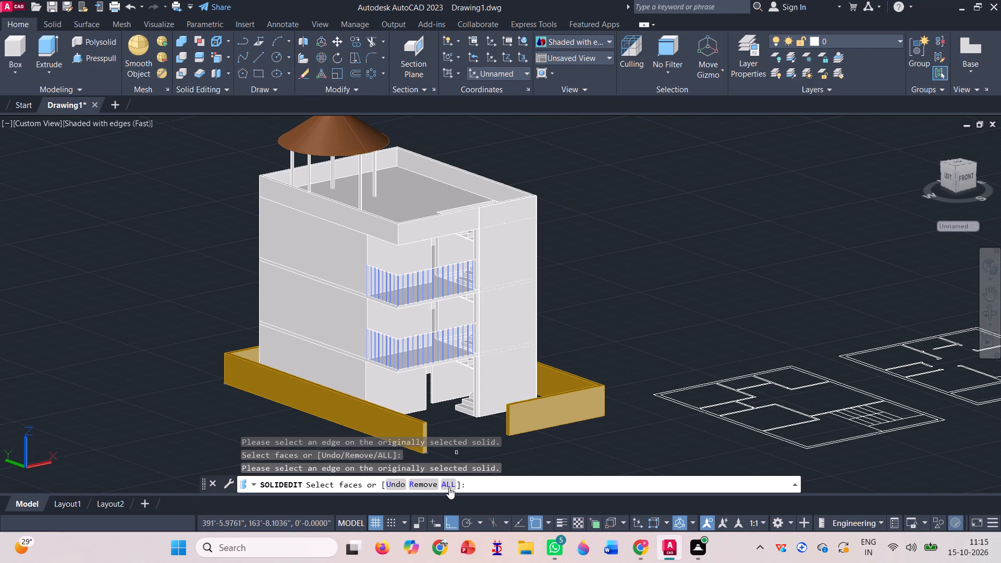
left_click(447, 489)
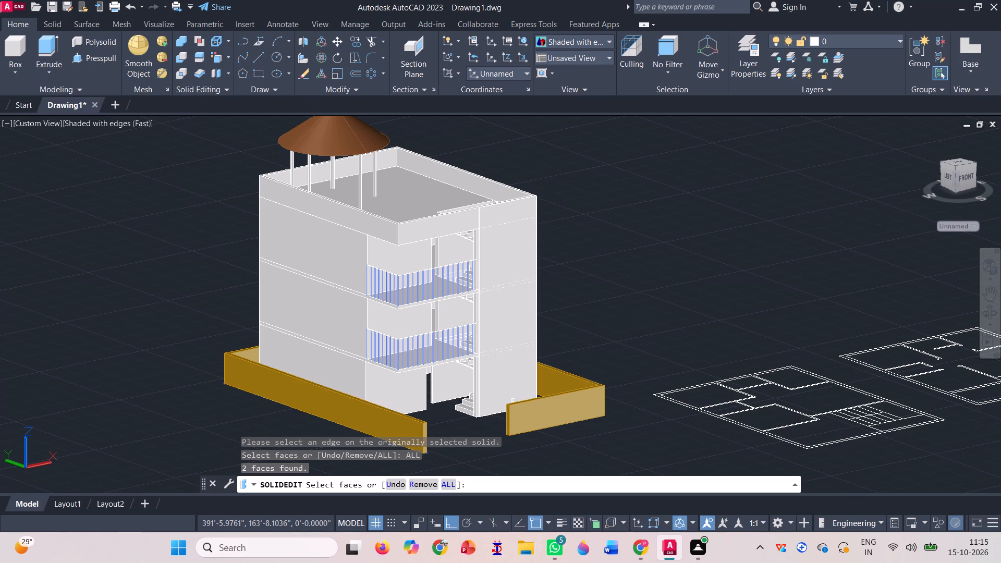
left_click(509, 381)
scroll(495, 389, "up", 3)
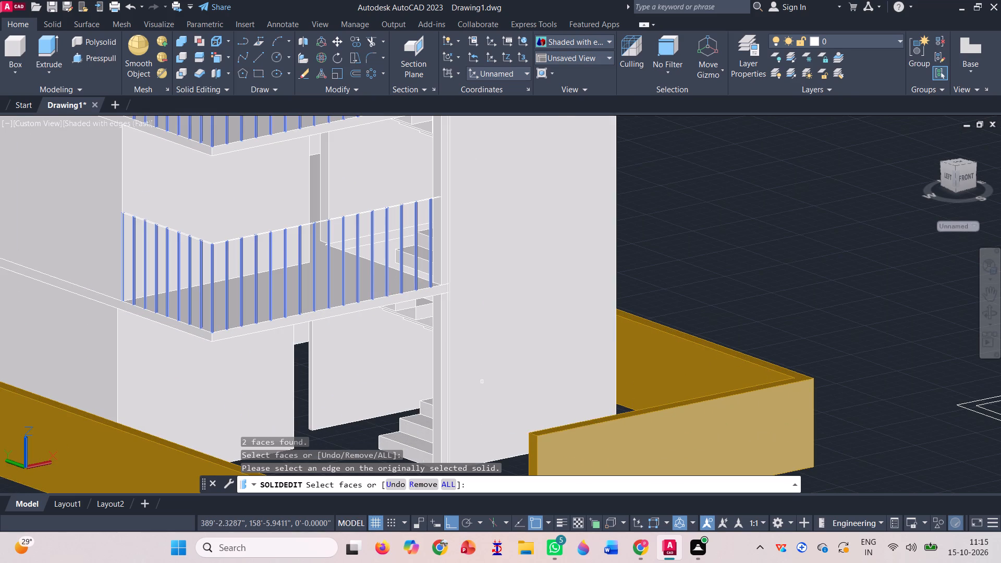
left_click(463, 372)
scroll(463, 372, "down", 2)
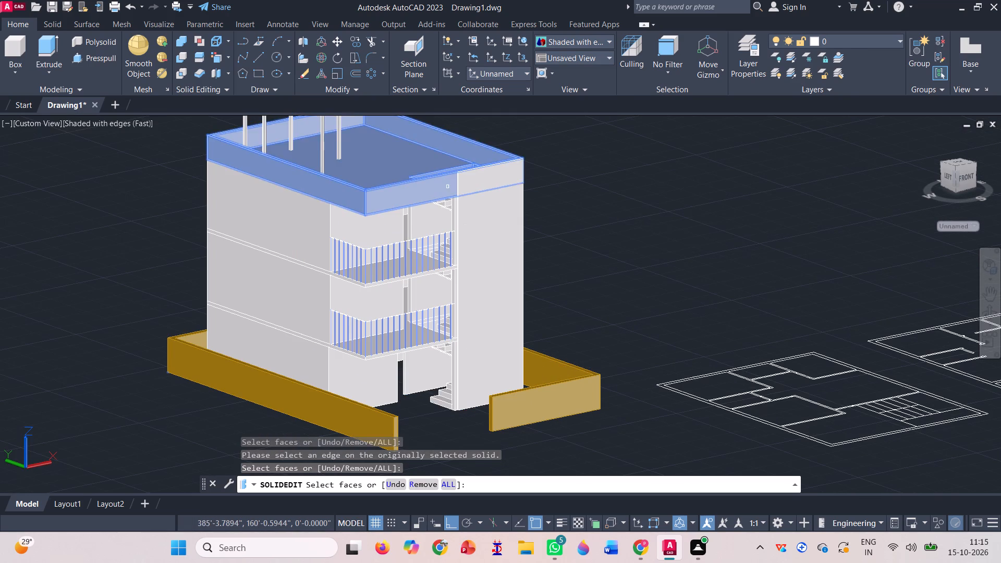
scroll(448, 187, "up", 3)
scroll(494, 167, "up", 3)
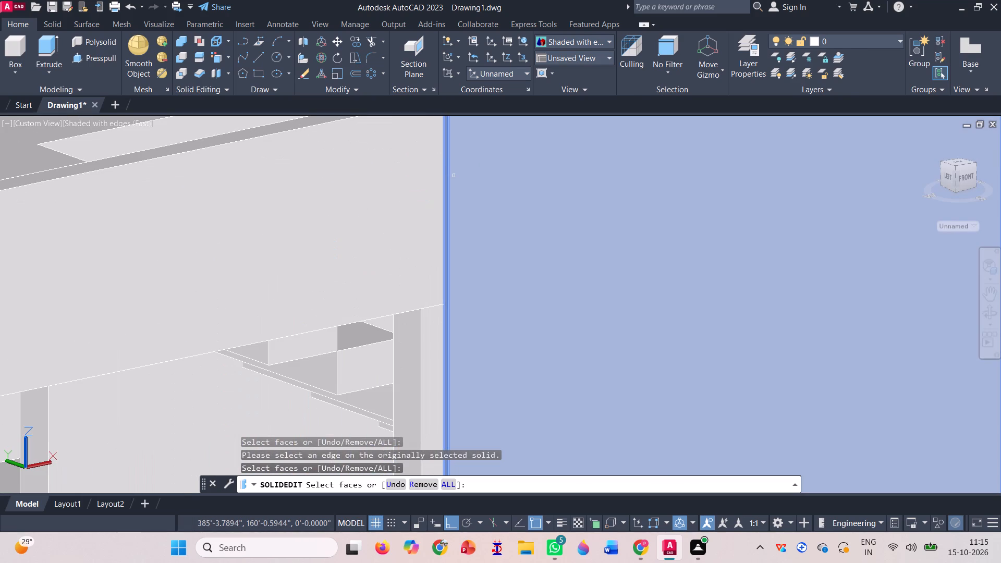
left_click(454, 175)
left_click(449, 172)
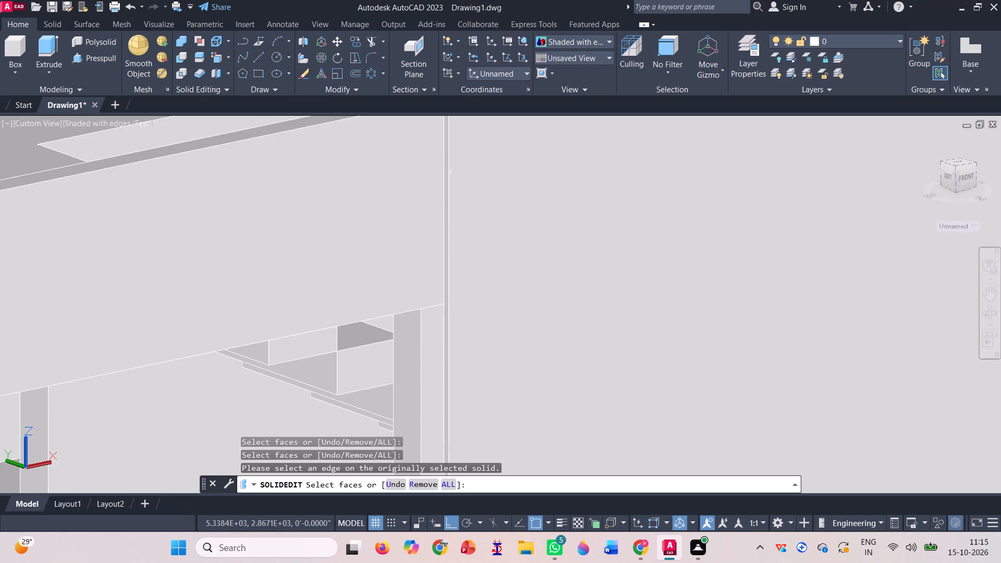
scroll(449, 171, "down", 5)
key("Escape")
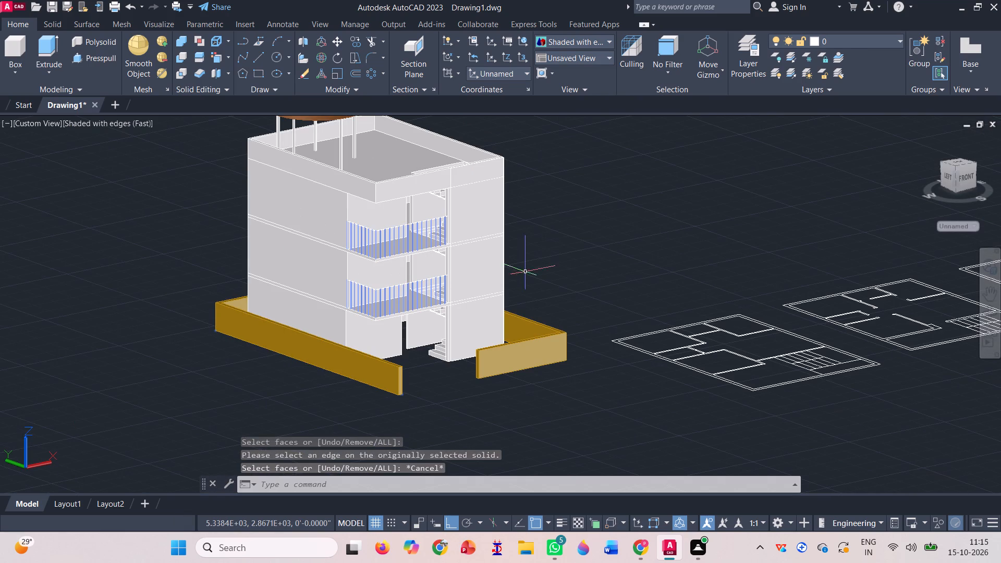
Move the full-height front panel off the house into the open space outside the boundary wall.
left_click(482, 272)
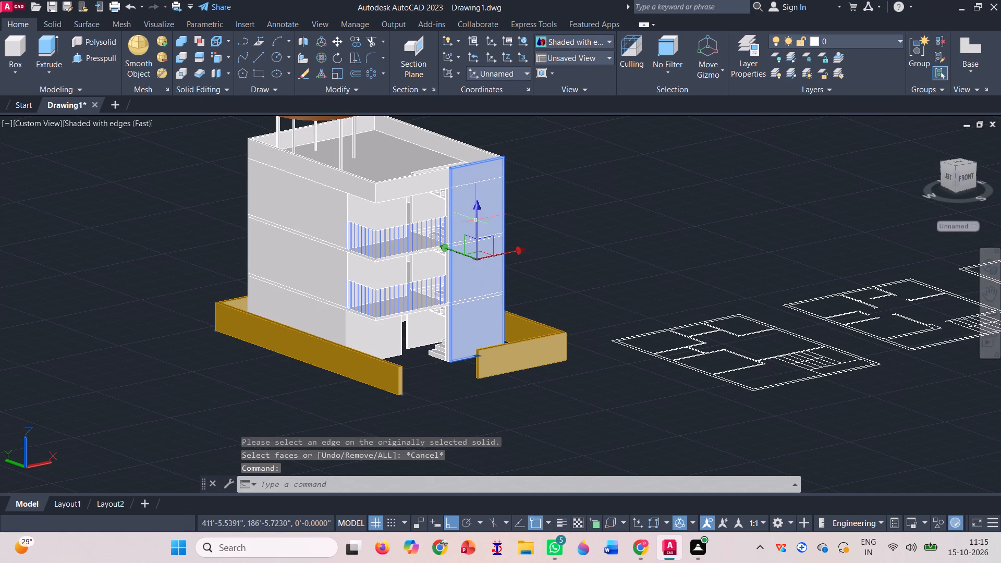
left_click_drag(514, 252, 477, 258)
left_click(167, 361)
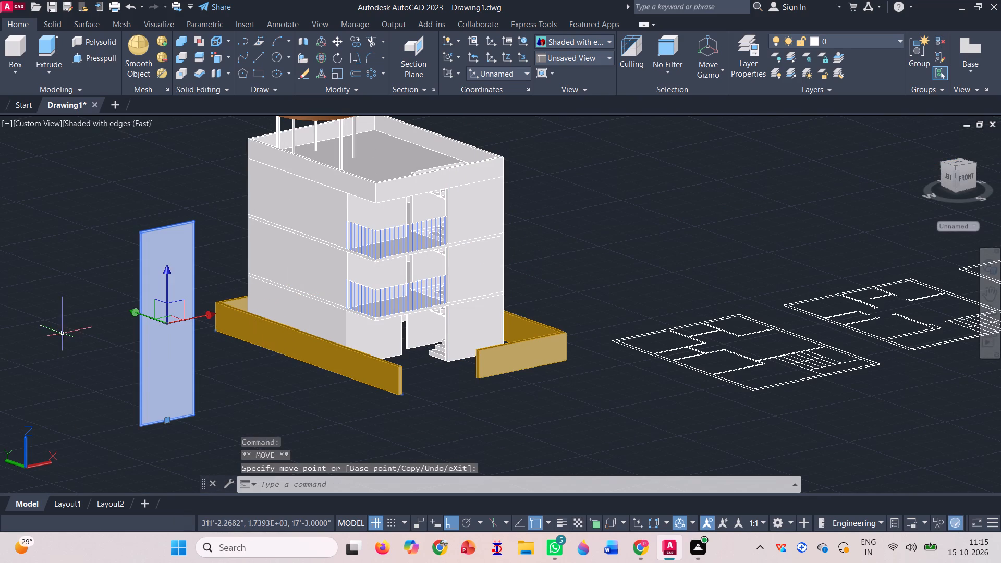
key("Escape")
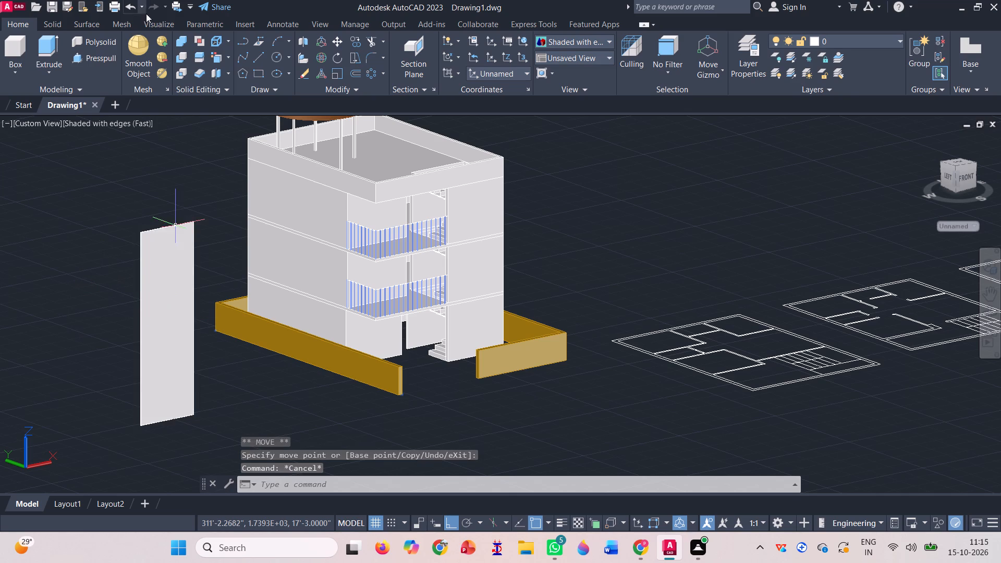
Start Color Faces on the detached full-height panel's broad front face and pick DIC 437 from the DIC COLOR GUIDE(R) colour book.
left_click(218, 60)
left_click(169, 304)
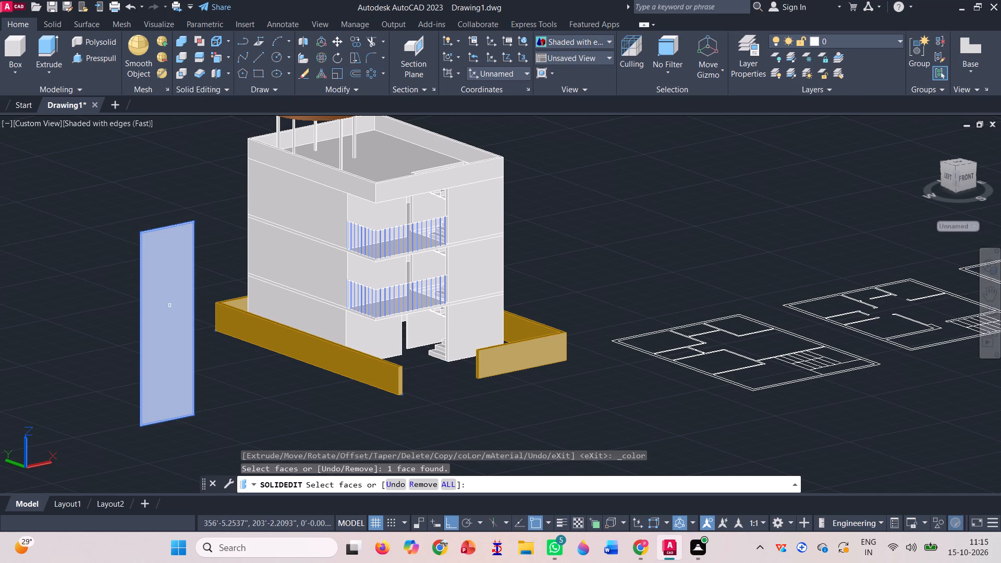
key("space")
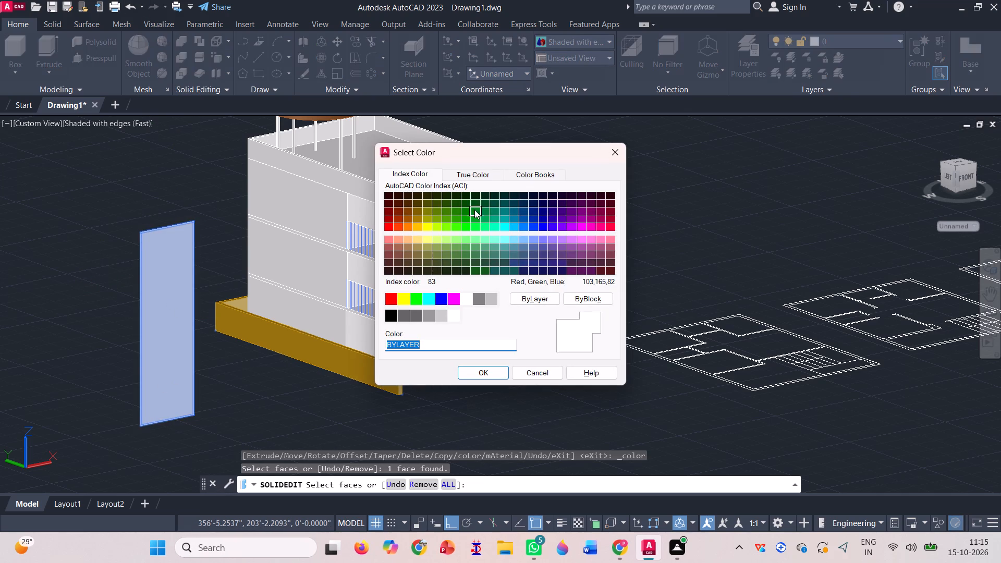
left_click(543, 172)
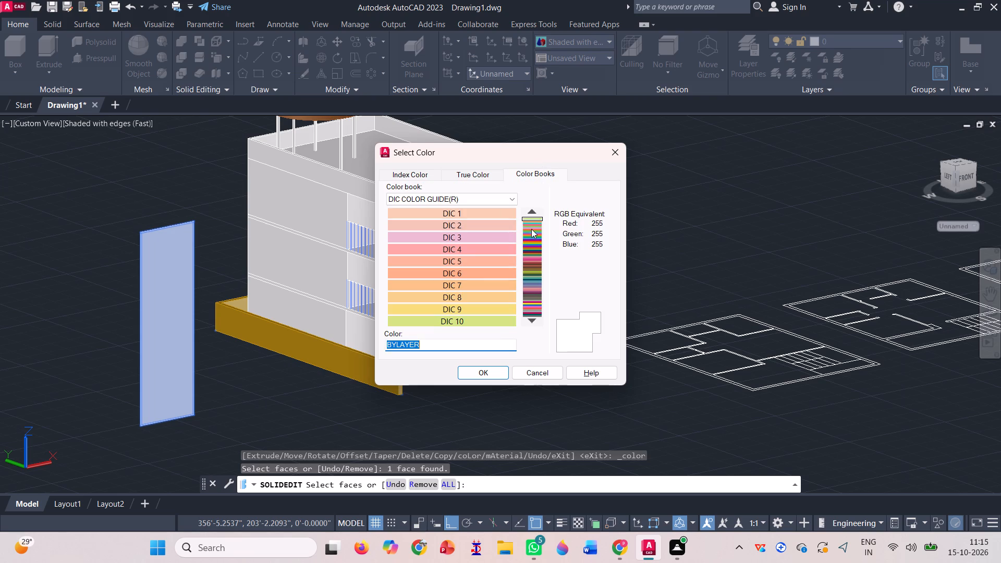
left_click(535, 324)
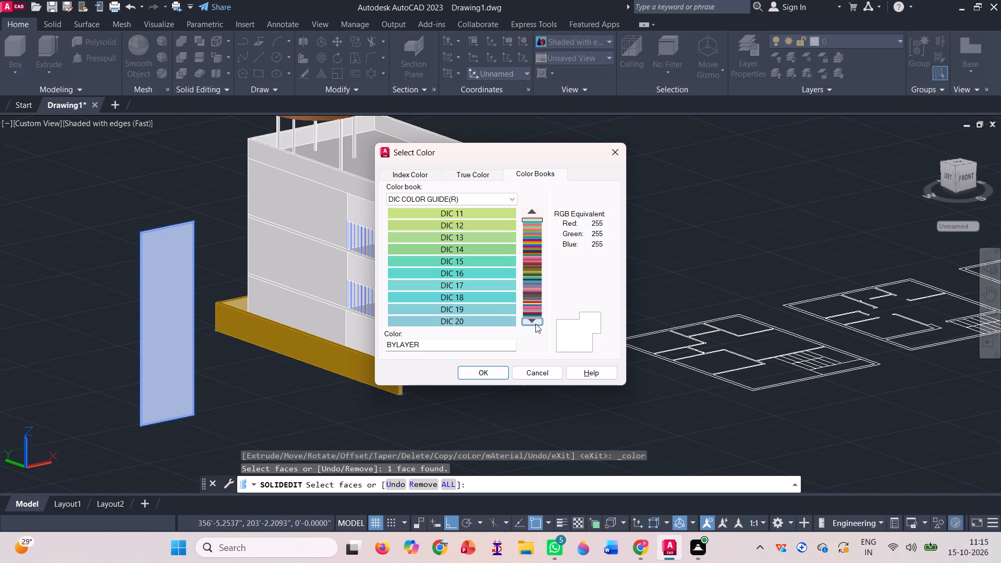
left_click(535, 324)
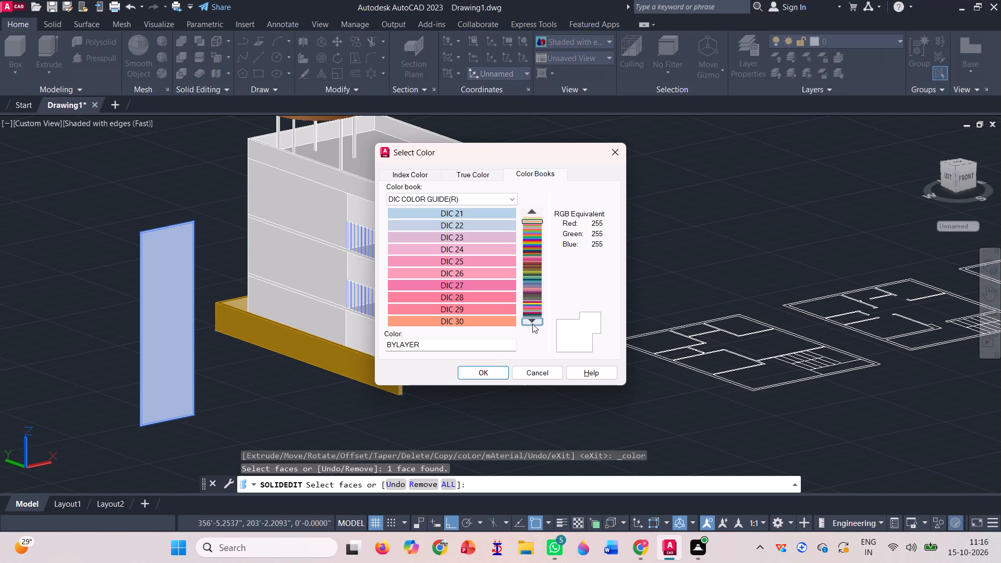
left_click(532, 322)
left_click(532, 324)
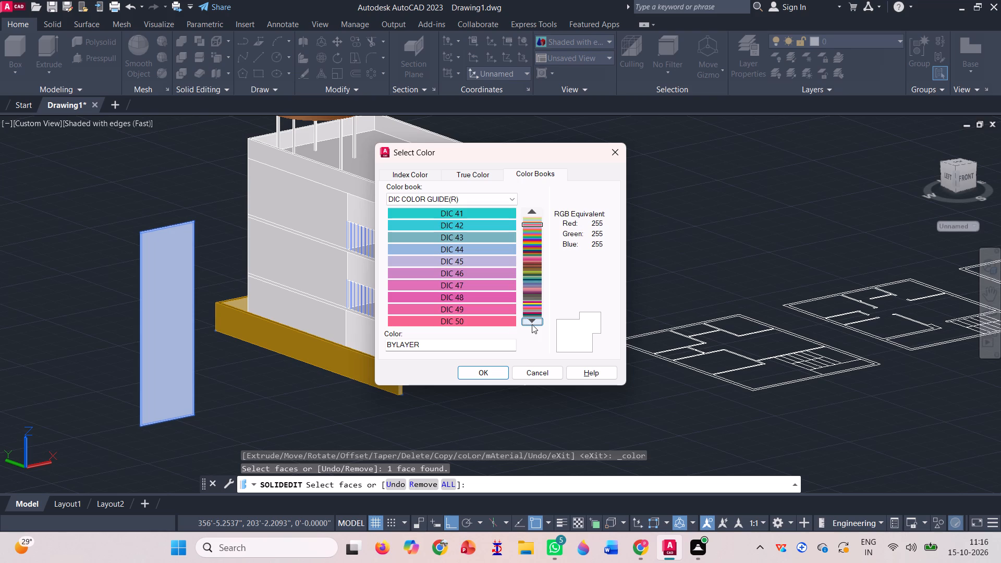
left_click(532, 324)
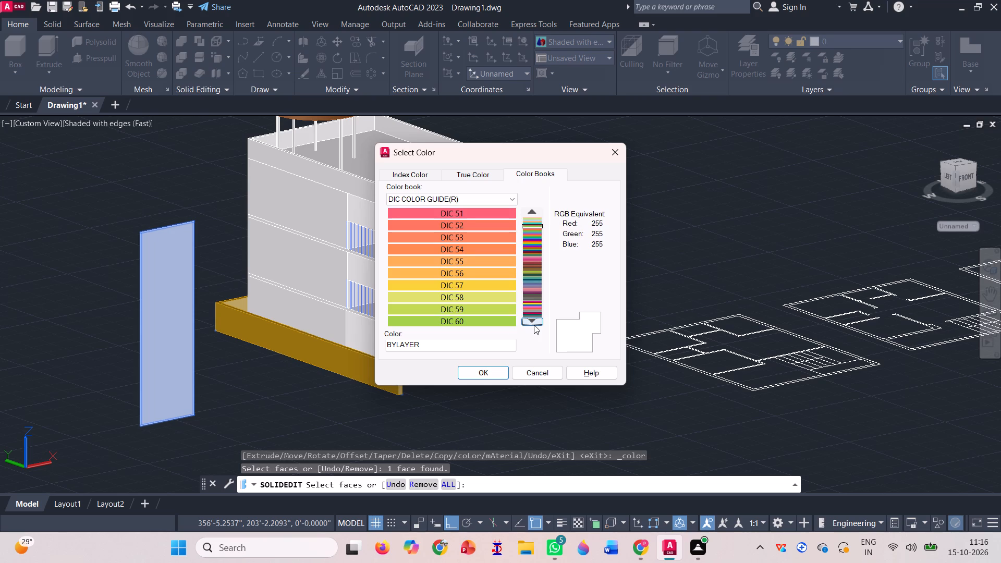
left_click(535, 319)
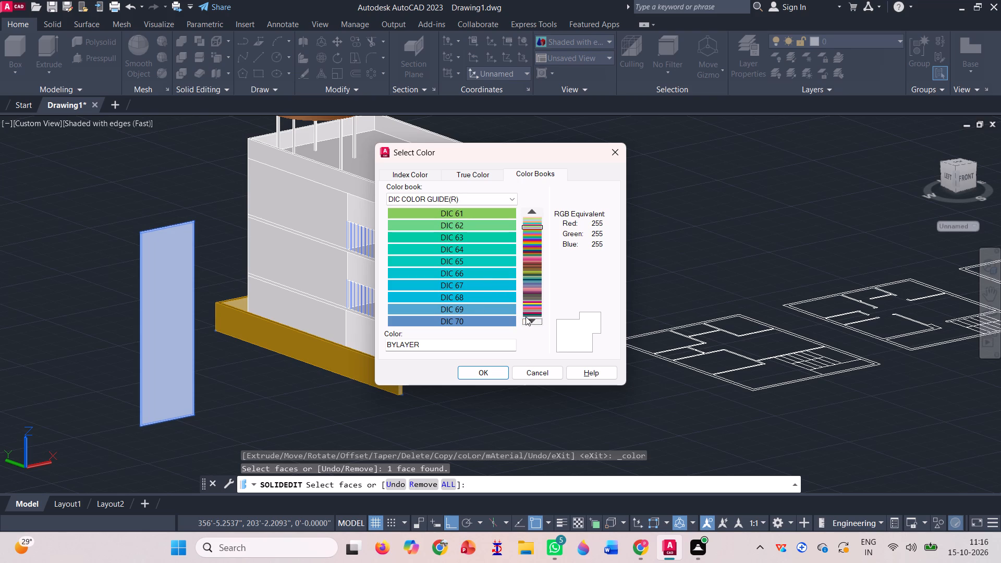
left_click(530, 319)
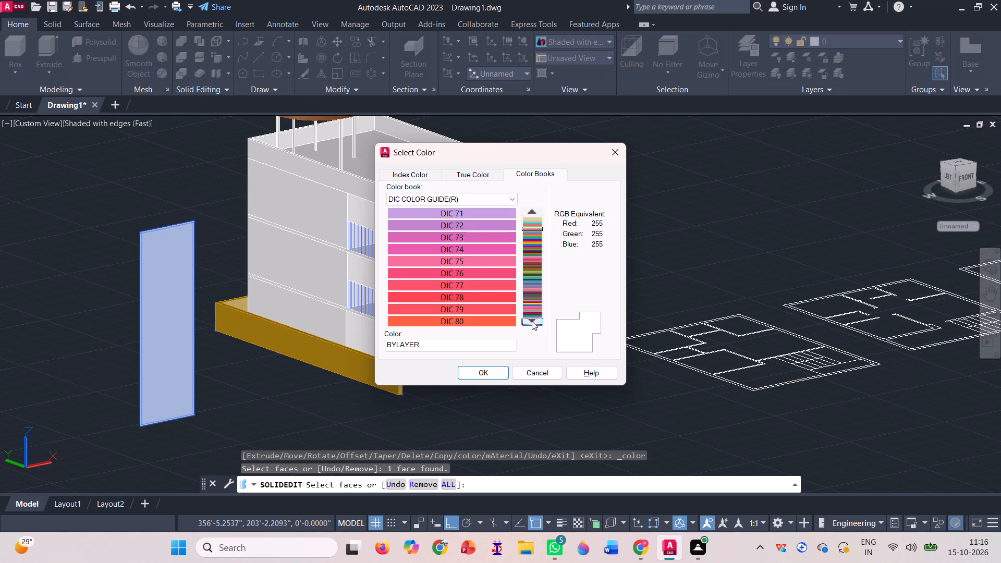
left_click(532, 321)
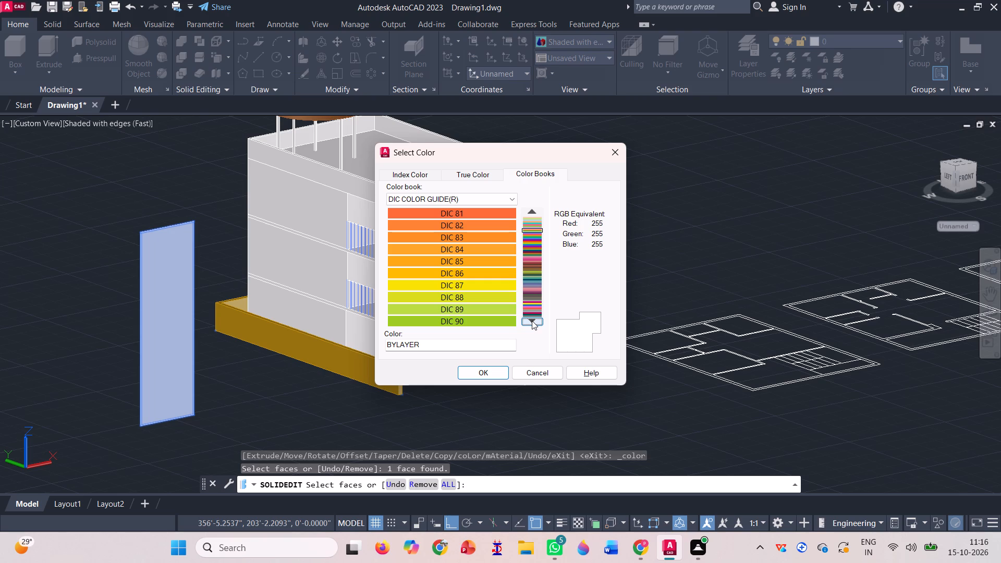
left_click(532, 321)
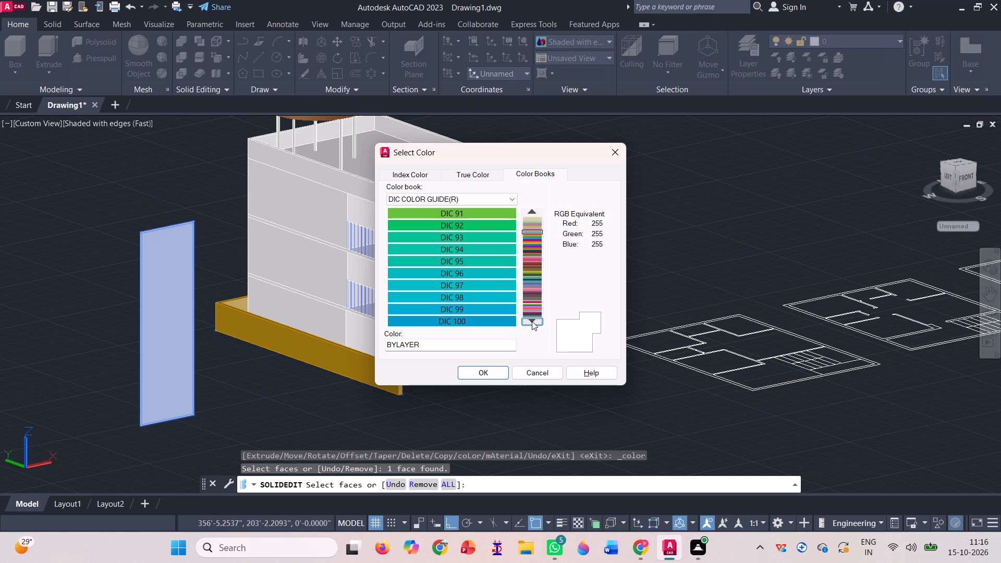
left_click(532, 321)
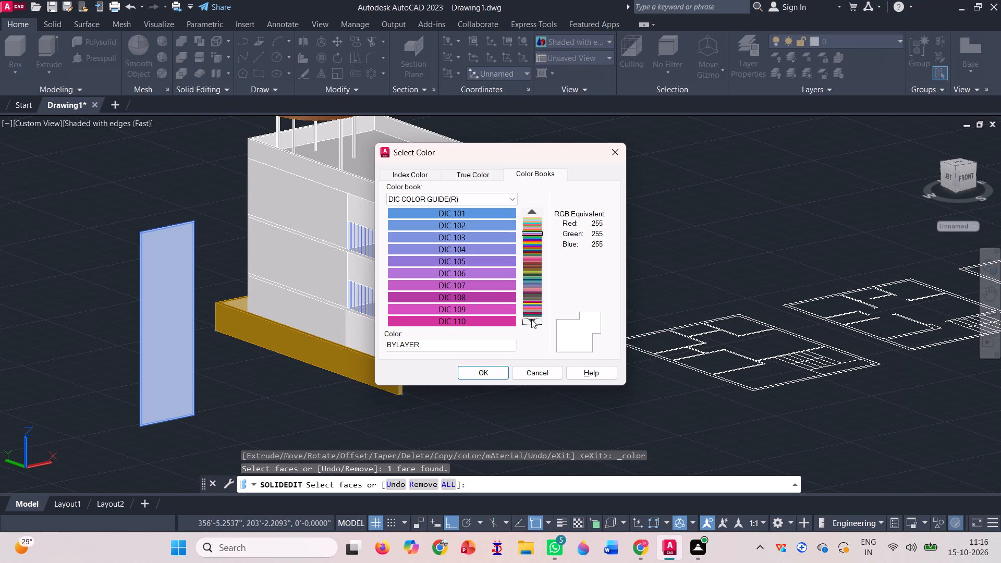
left_click(531, 319)
left_click(531, 320)
left_click(532, 320)
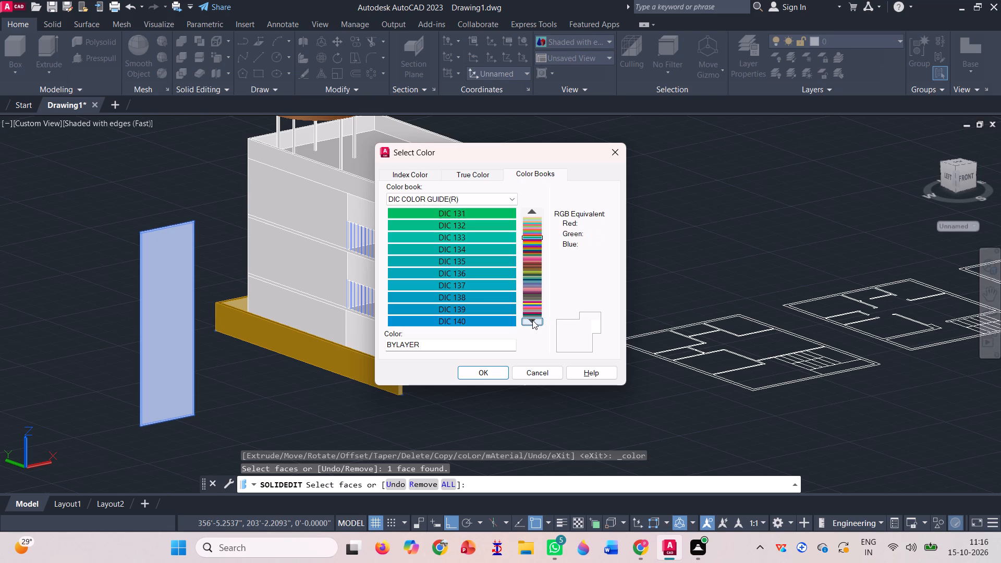
left_click(532, 320)
left_click(532, 320)
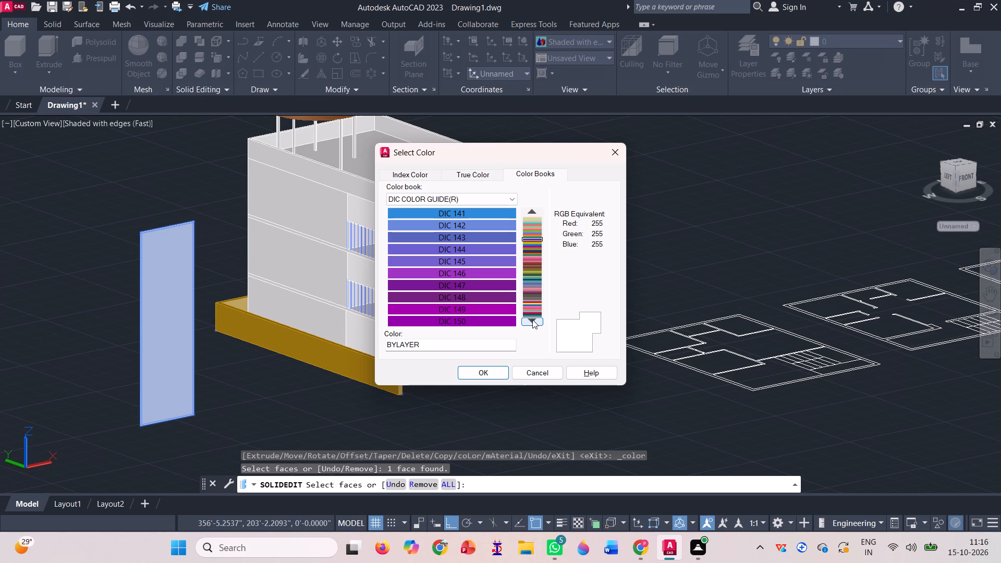
left_click(536, 321)
left_click(536, 323)
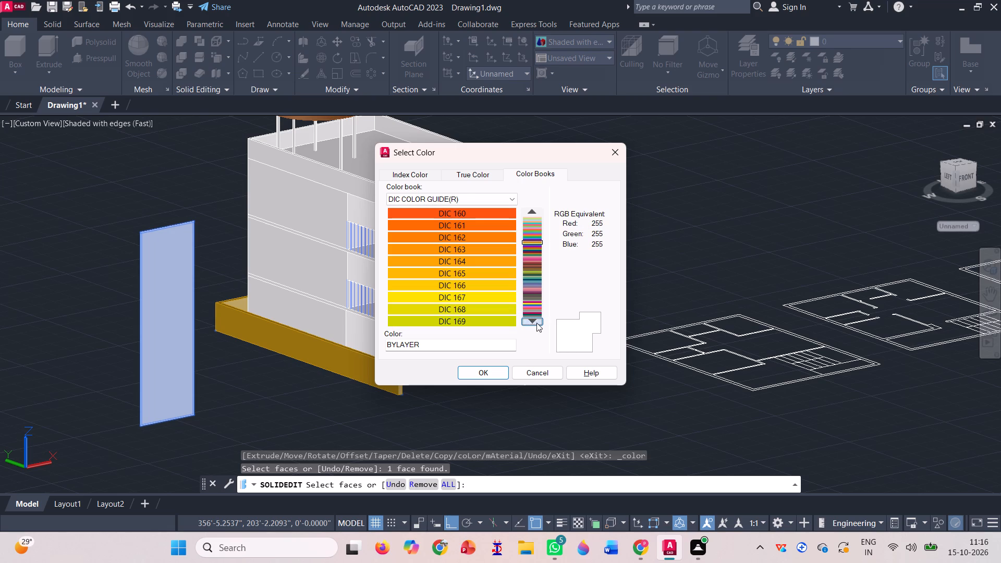
left_click(536, 323)
left_click(536, 323)
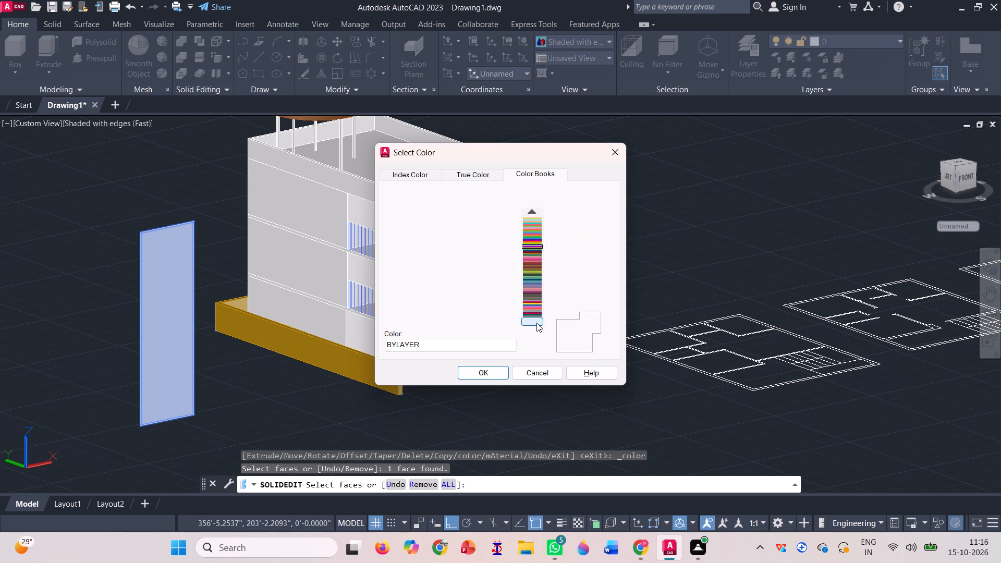
left_click(536, 323)
left_click(536, 323)
left_click(536, 323)
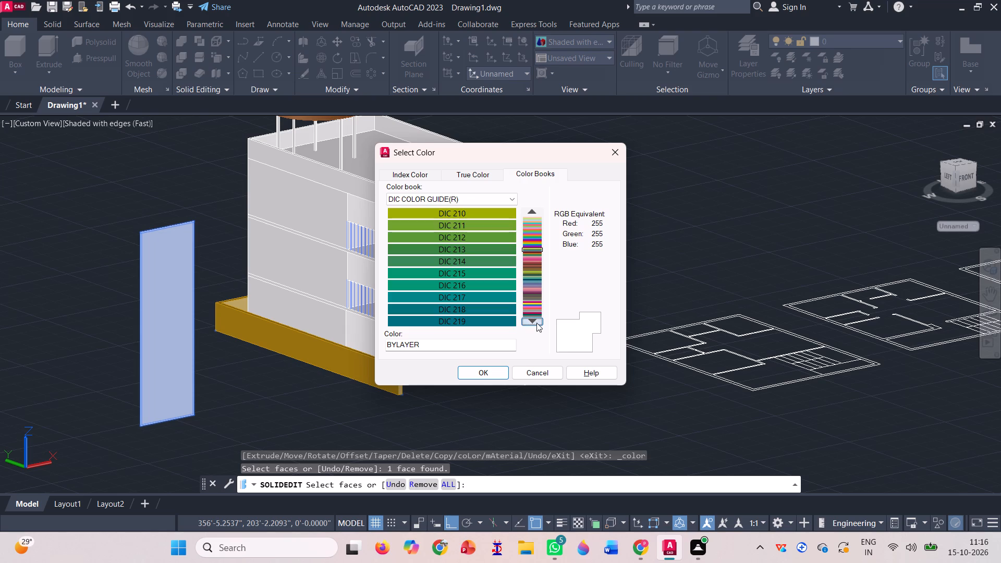
left_click(536, 323)
left_click(536, 323)
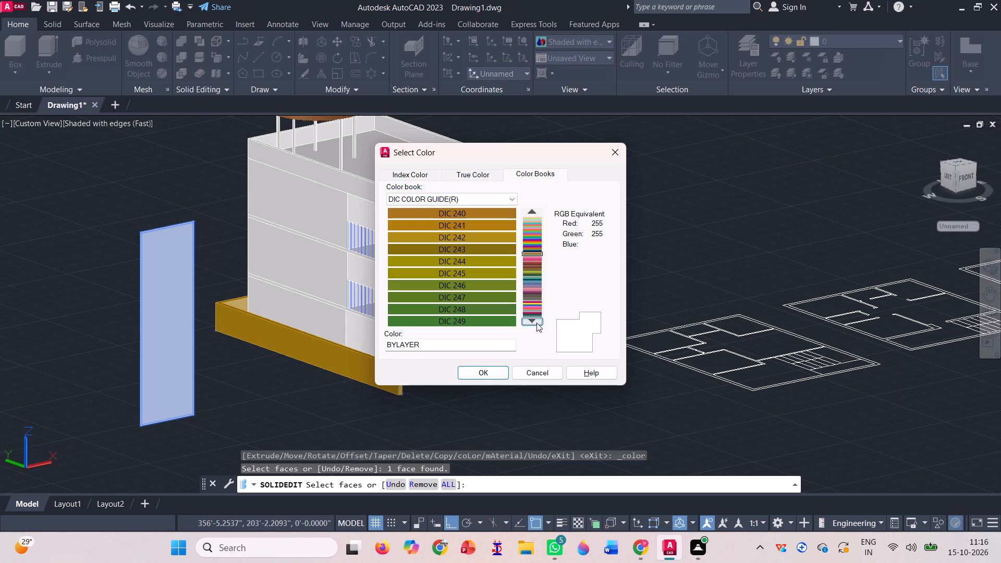
left_click(536, 323)
left_click(536, 323)
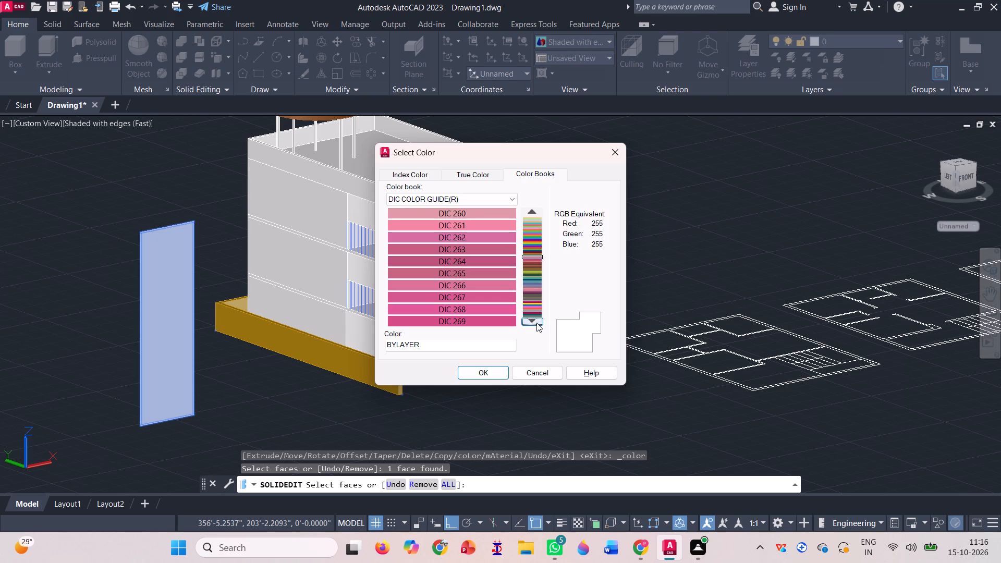
left_click(536, 323)
left_click(536, 323)
left_click(536, 323)
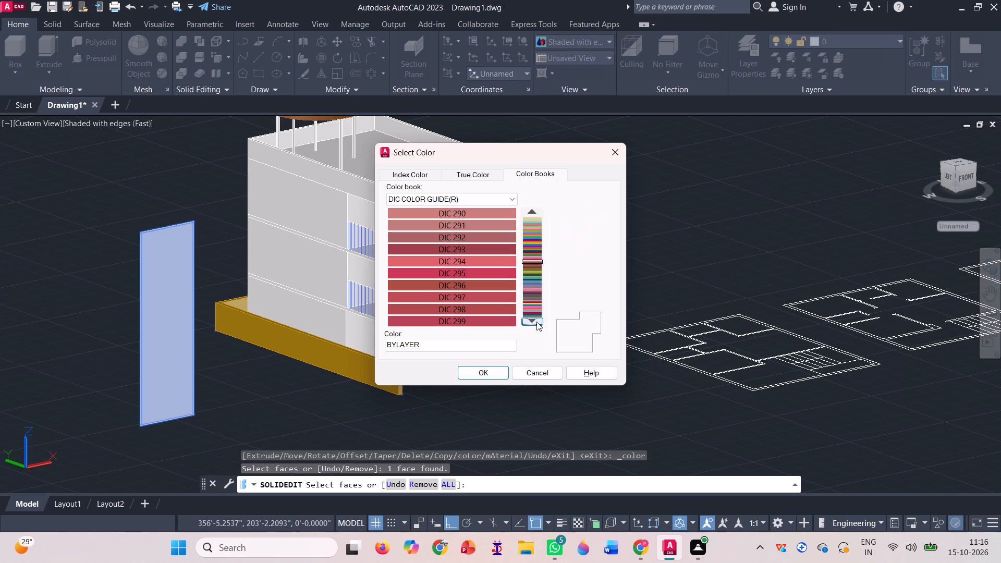
left_click(536, 322)
left_click(536, 322)
left_click(536, 322)
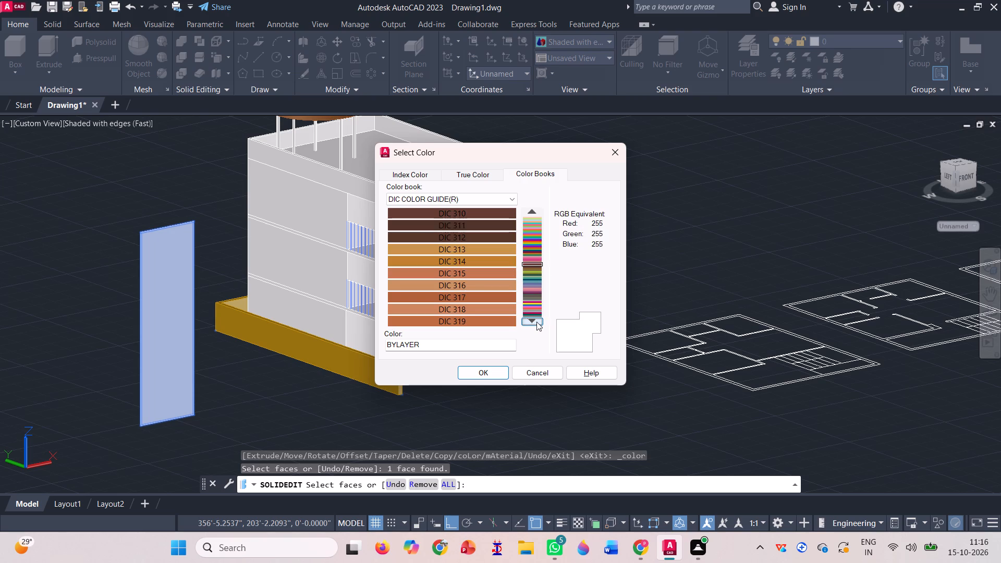
left_click(536, 322)
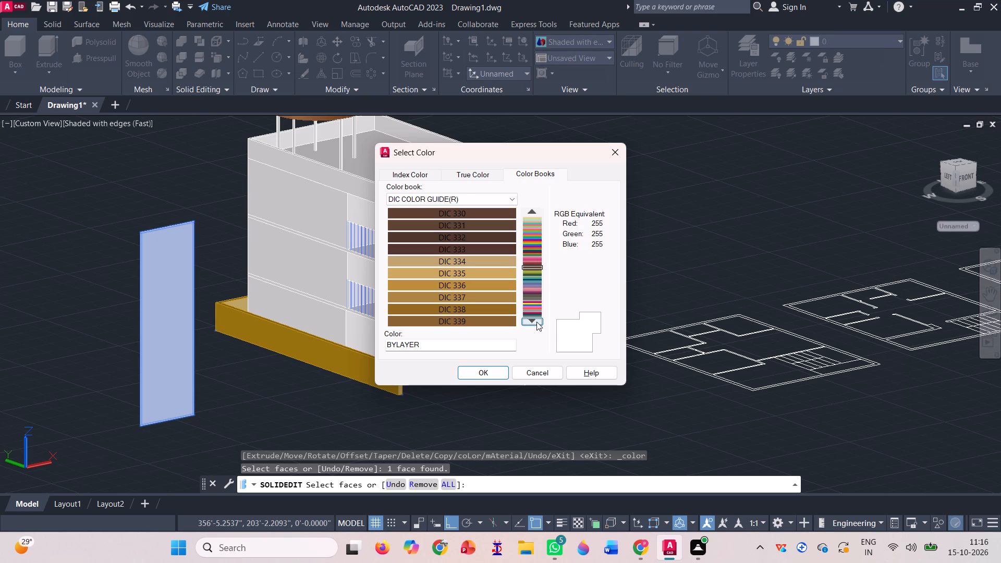
left_click(536, 322)
left_click(536, 322)
left_click(536, 322)
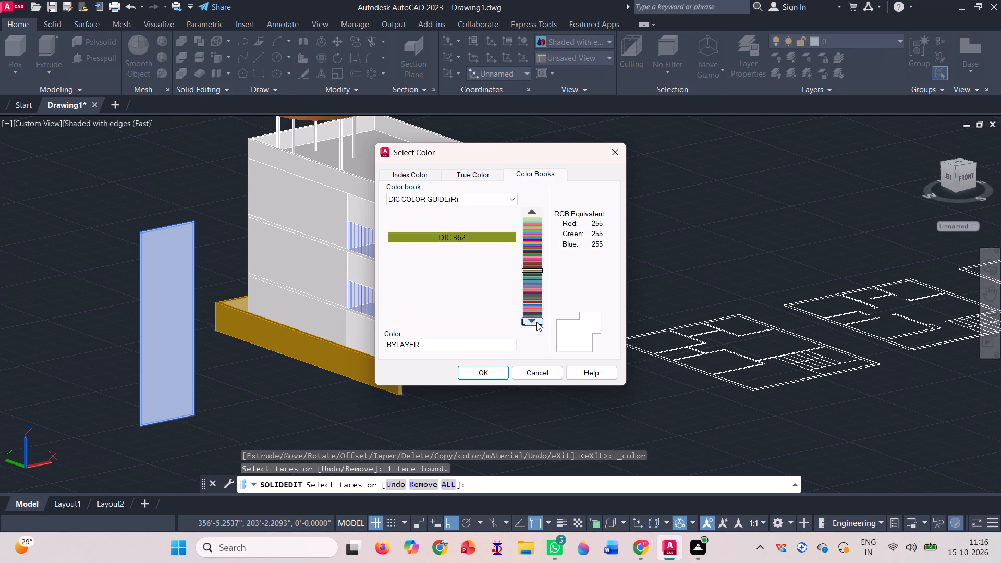
left_click(536, 323)
left_click(536, 323)
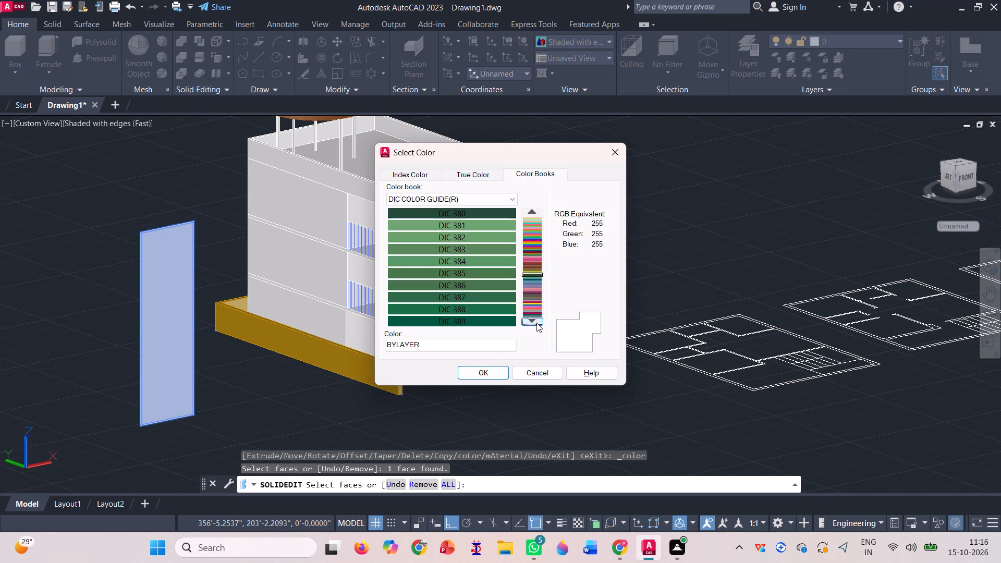
left_click(536, 323)
left_click(536, 323)
left_click(536, 323)
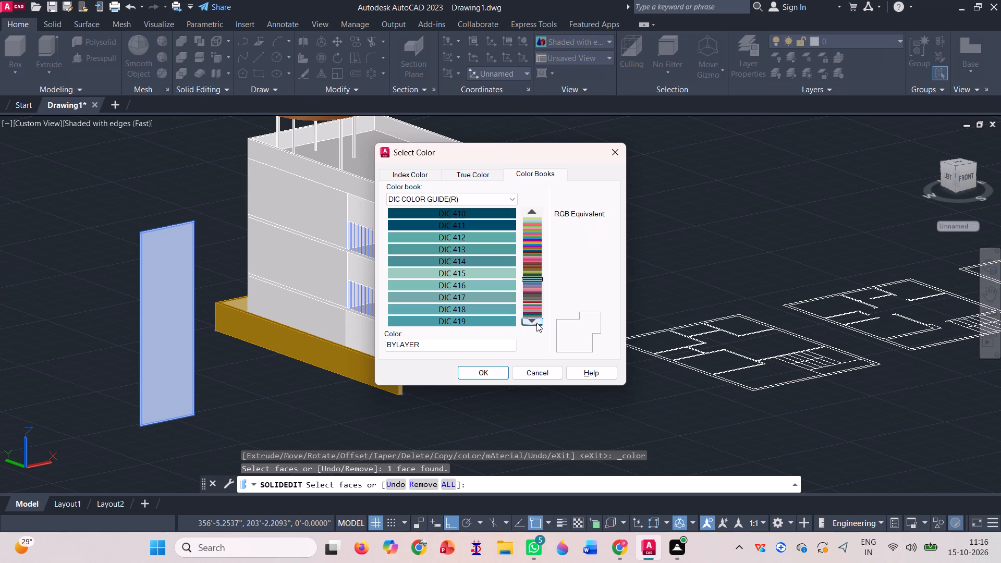
left_click(536, 323)
left_click(536, 323)
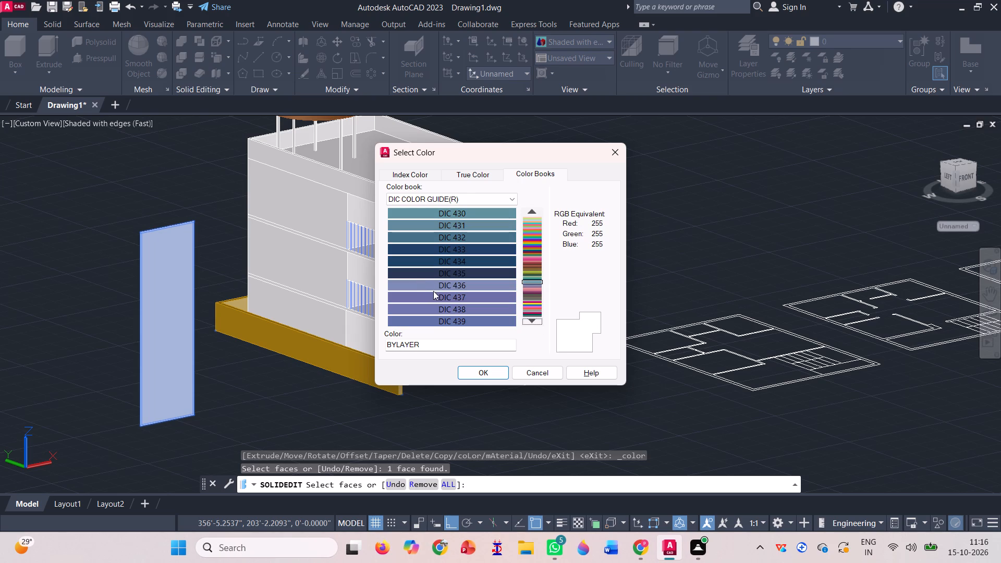
left_click(434, 294)
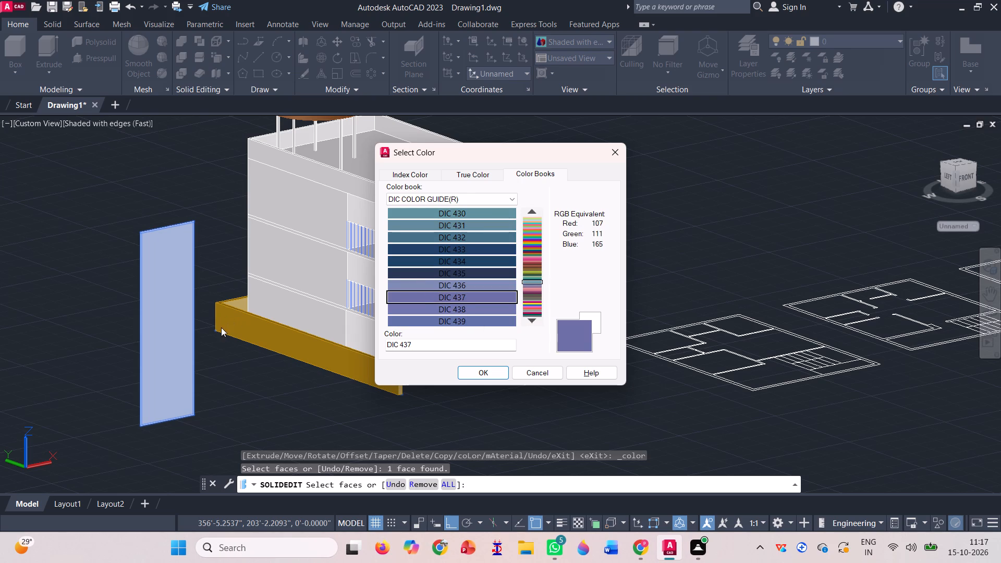
Browse the DIC COLOR GUIDE(R) colour book and apply DIC 181 to the detached panel's selected broad front face.
left_click(528, 323)
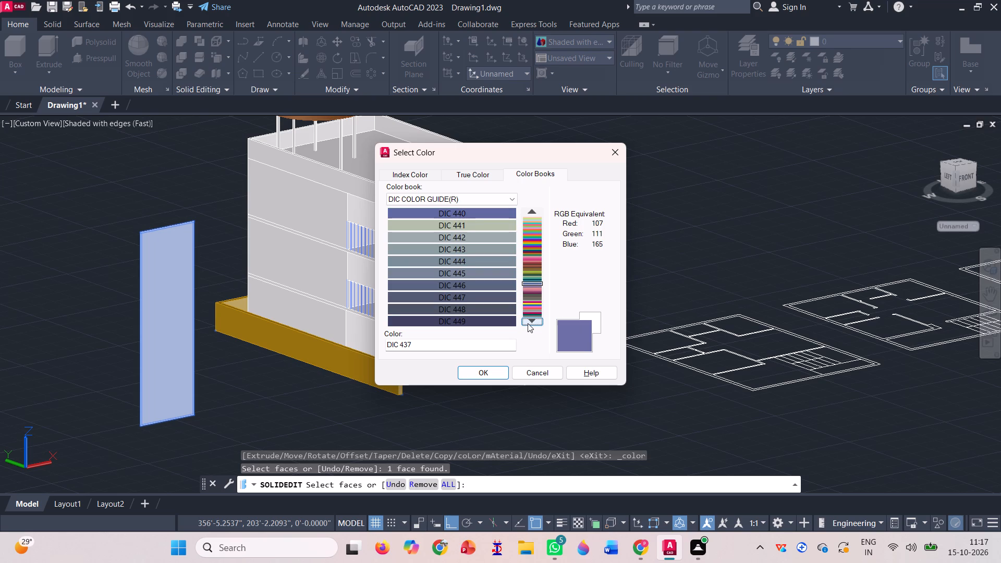
left_click(528, 323)
left_click(528, 323)
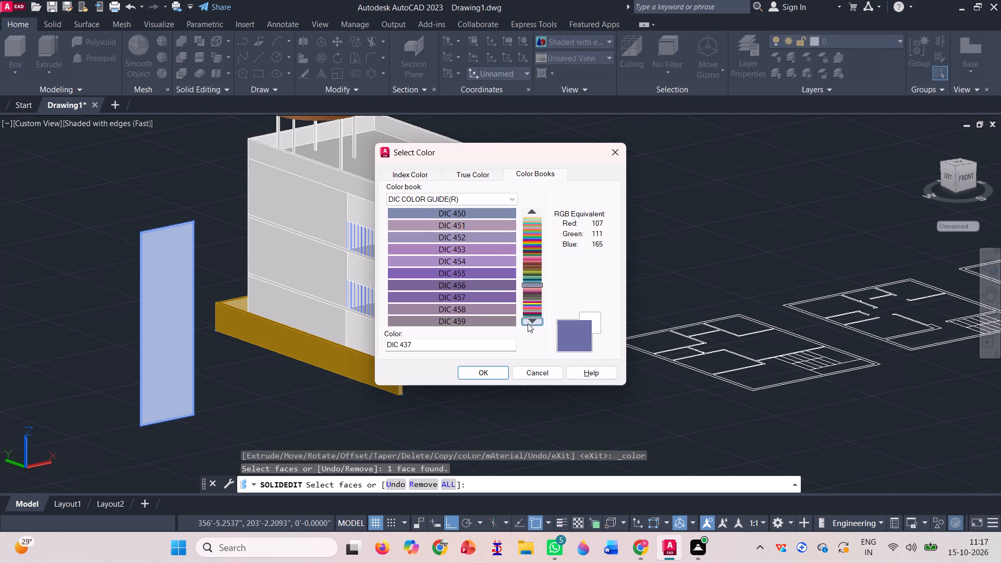
left_click(531, 324)
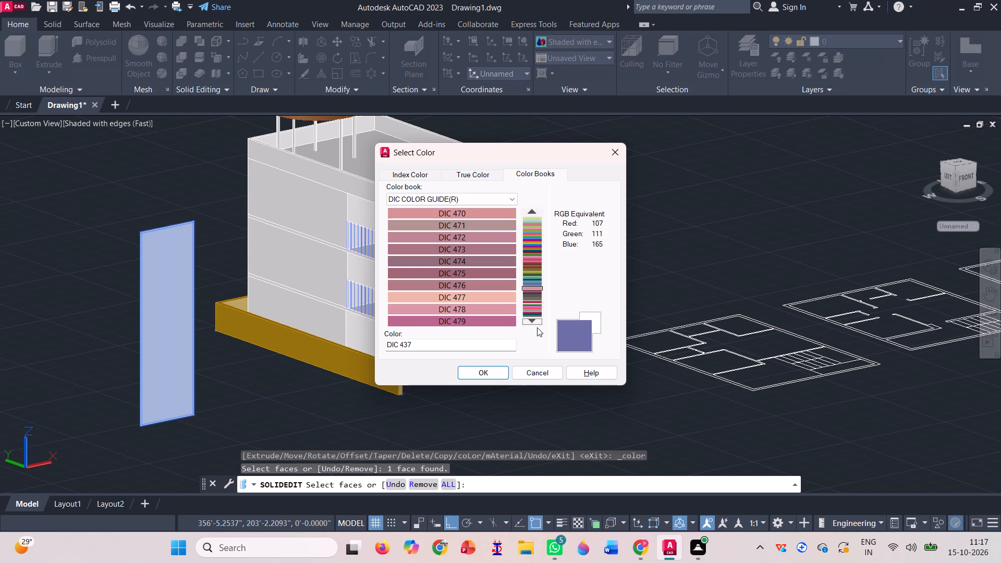
left_click(537, 327)
left_click(532, 323)
left_click(532, 323)
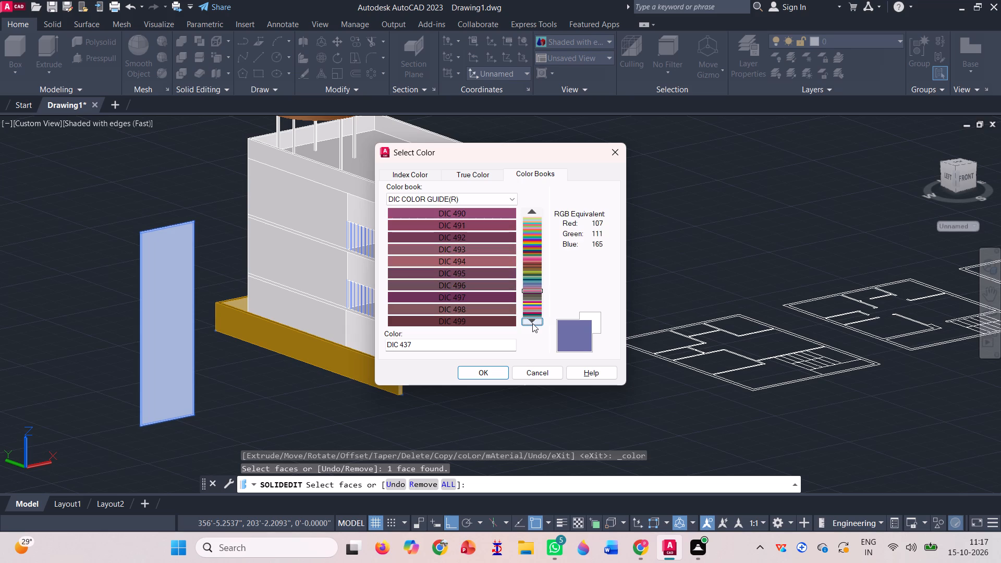
left_click(532, 323)
left_click(532, 323)
left_click(532, 323)
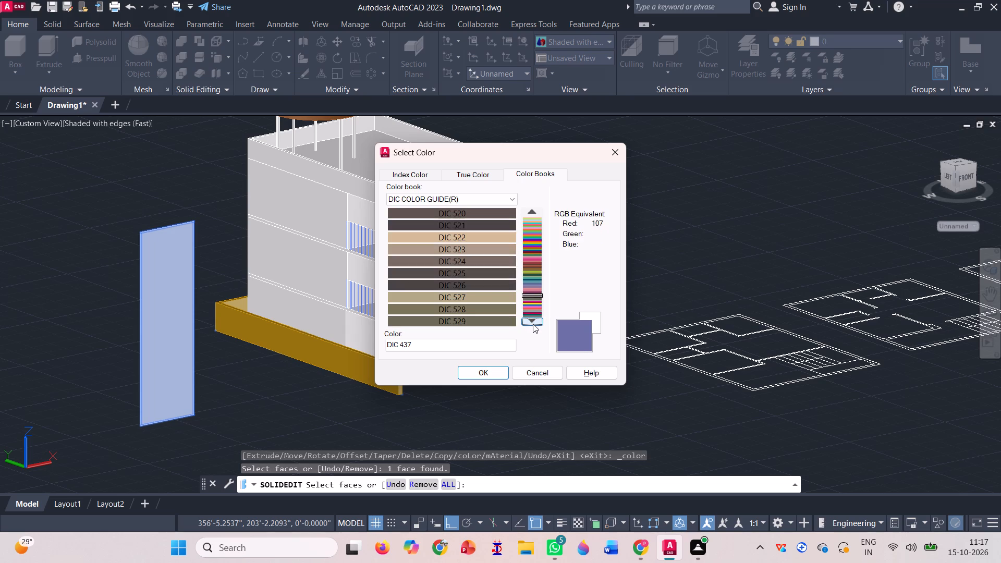
left_click(533, 324)
left_click(533, 324)
double_click(533, 324)
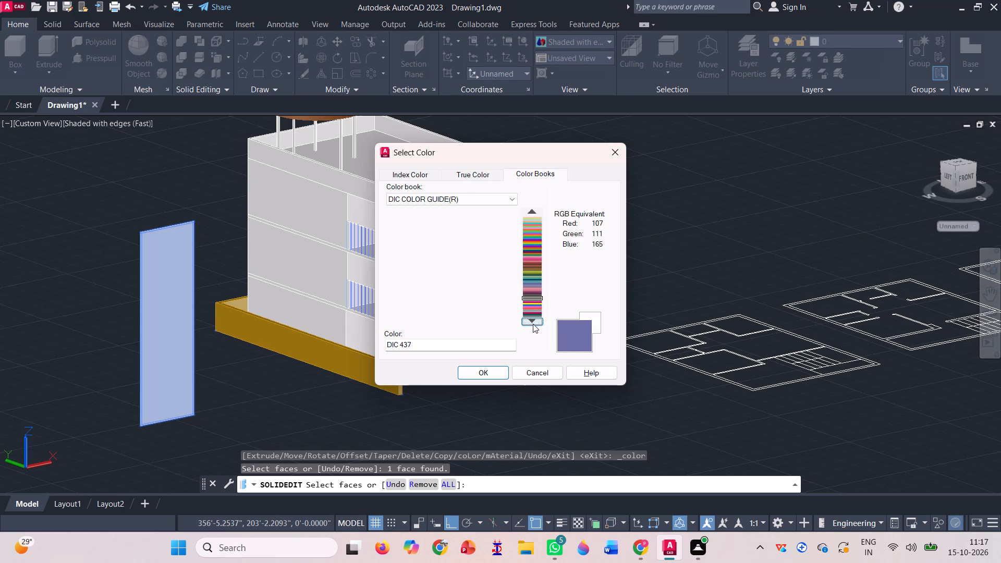
scroll(528, 239, "up", 2)
left_click(539, 243)
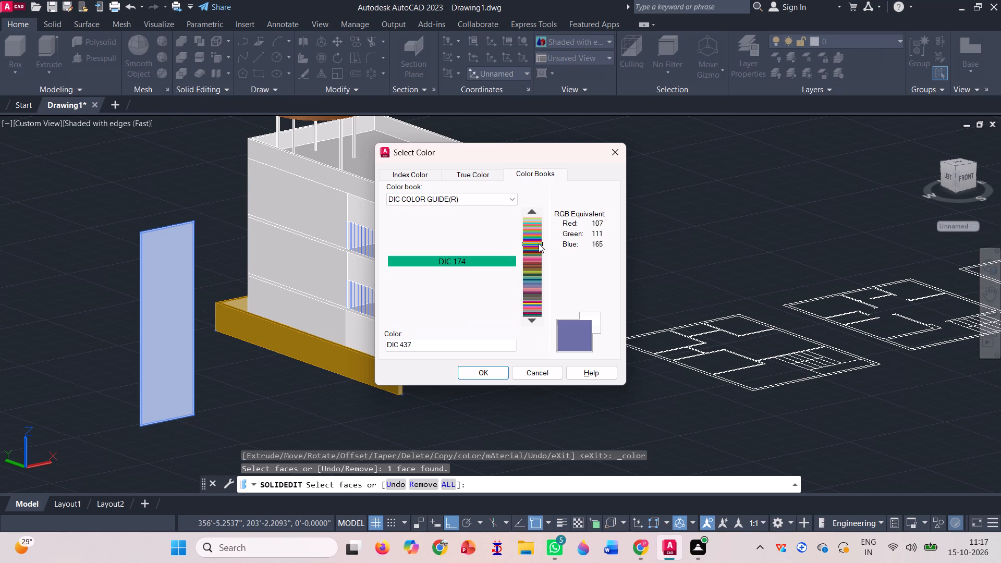
left_click(537, 319)
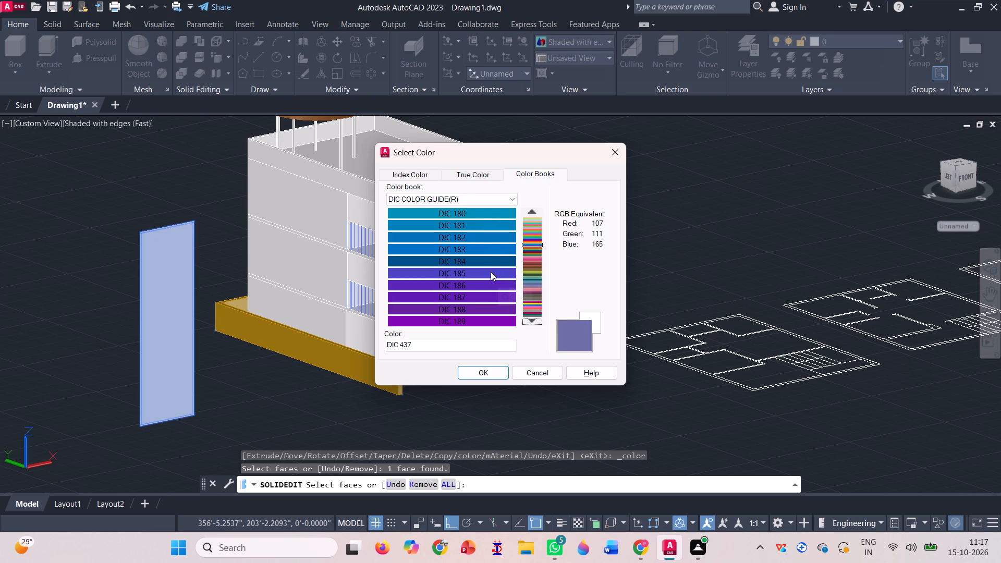
left_click(501, 222)
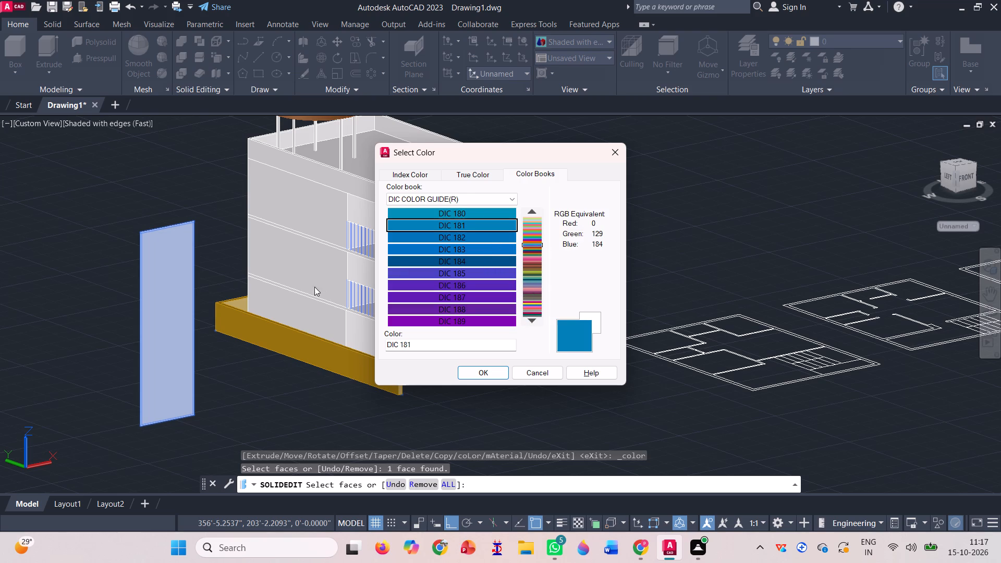
left_click(490, 373)
Restart Color Faces and select the detached panel's uncoloured broad back face, its thin top face and the adjoining narrow side face.
scroll(147, 360, "up", 2)
scroll(147, 360, "down", 3)
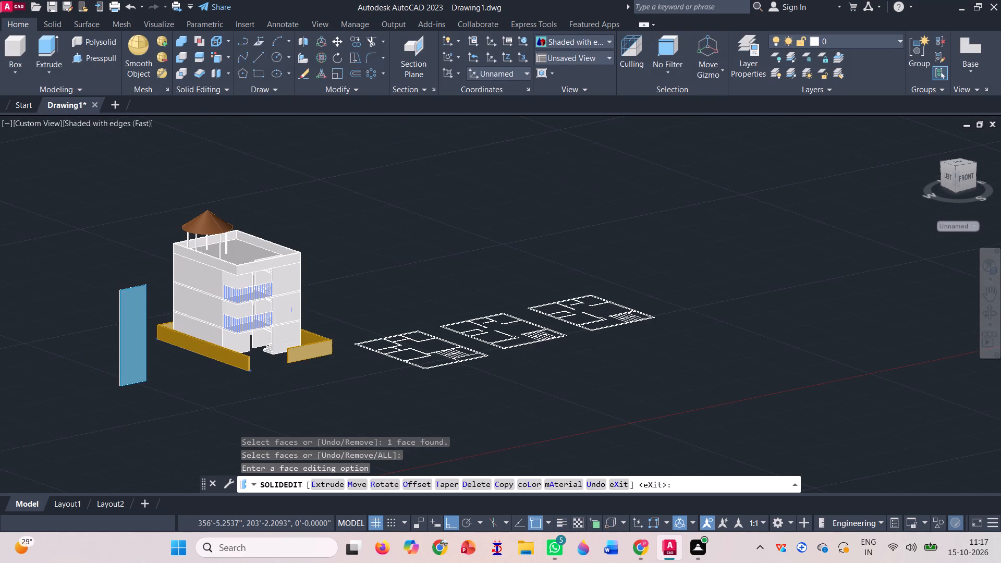
left_click(986, 311)
left_click_drag(205, 401, 242, 417)
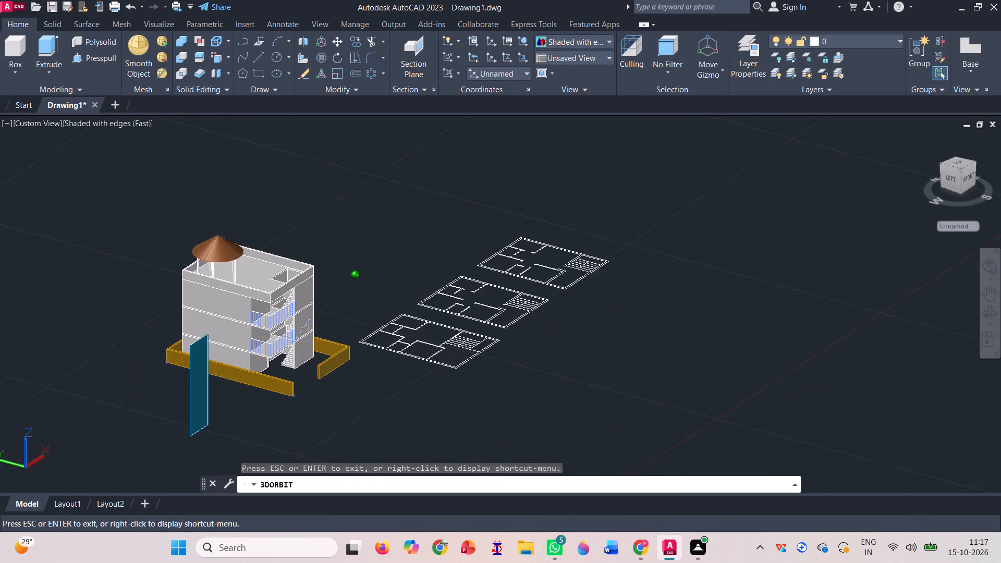
left_click_drag(242, 417, 247, 417)
left_click_drag(189, 423, 274, 414)
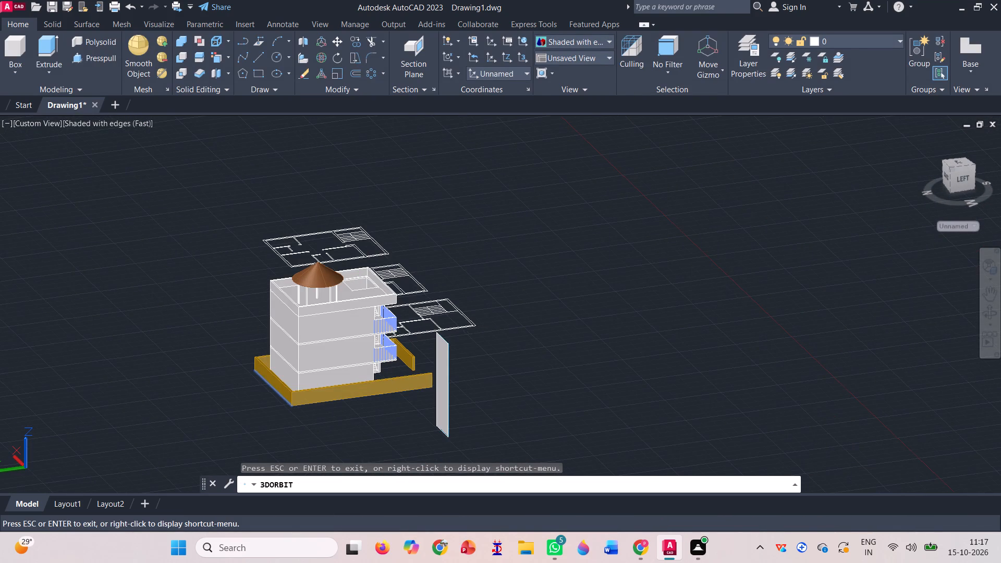
scroll(435, 391, "up", 3)
scroll(463, 320, "up", 8)
scroll(472, 246, "up", 3)
scroll(467, 381, "up", 4)
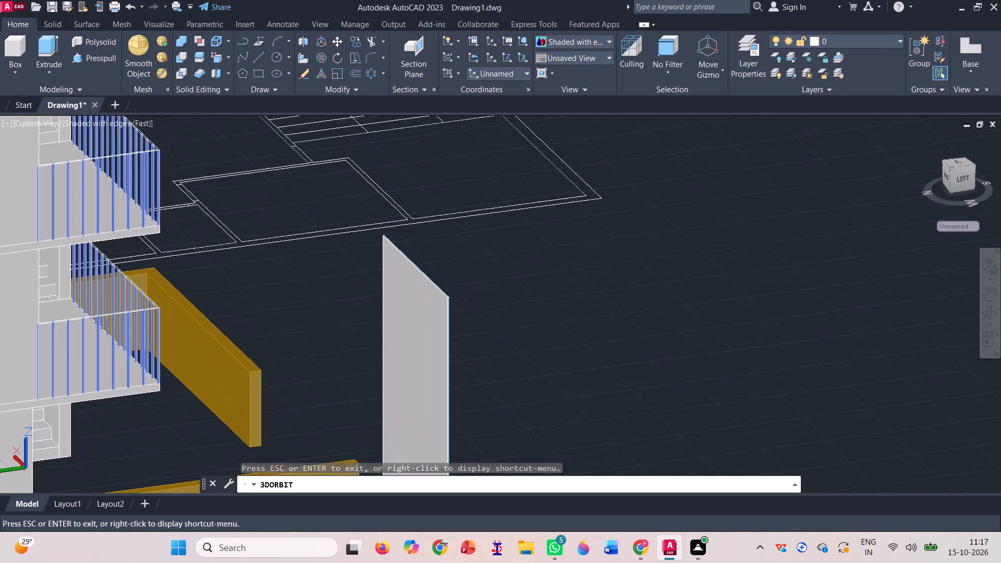
scroll(436, 320, "up", 11)
key("Escape")
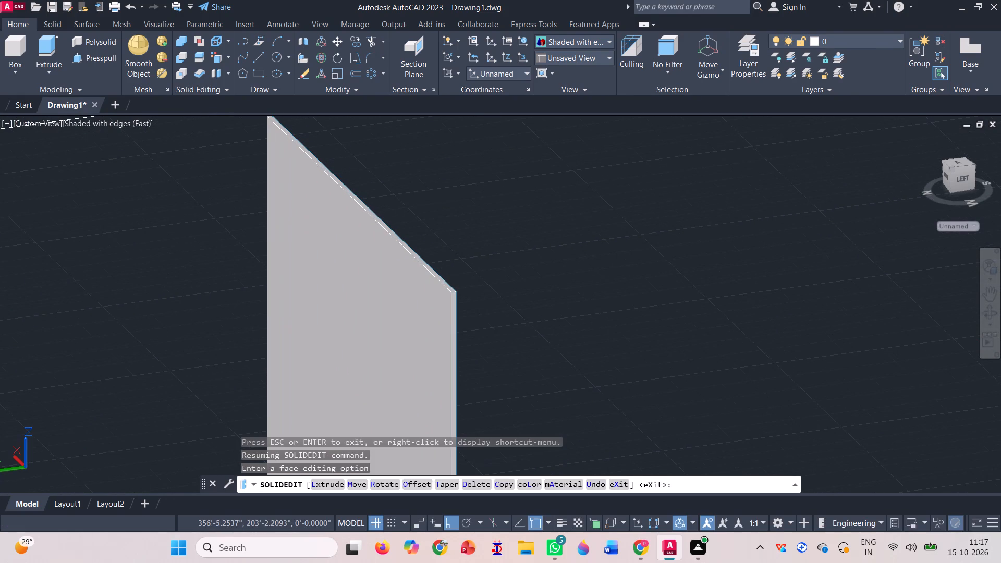
left_click(216, 53)
scroll(424, 302, "up", 2)
left_click(424, 302)
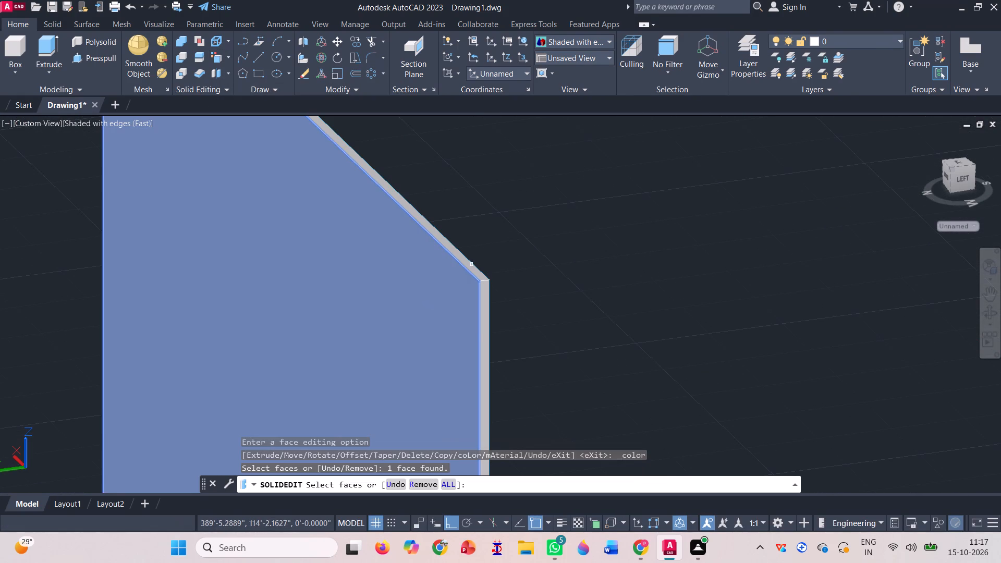
scroll(471, 263, "up", 3)
left_click(473, 272)
scroll(474, 223, "down", 4)
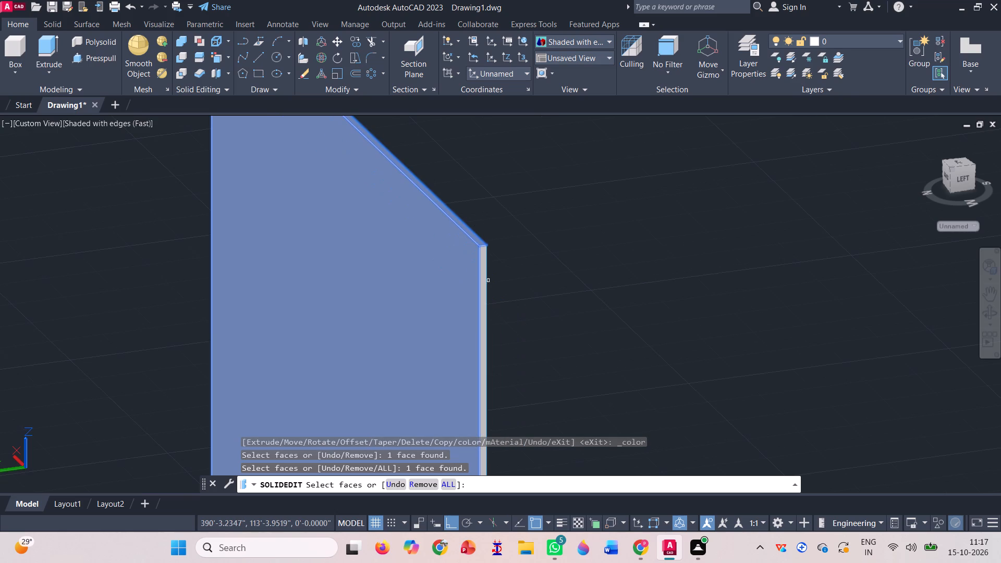
left_click(484, 281)
Add the narrow vertical side face at the detached panel's opposite end to the Color Faces selection.
scroll(485, 215, "down", 4)
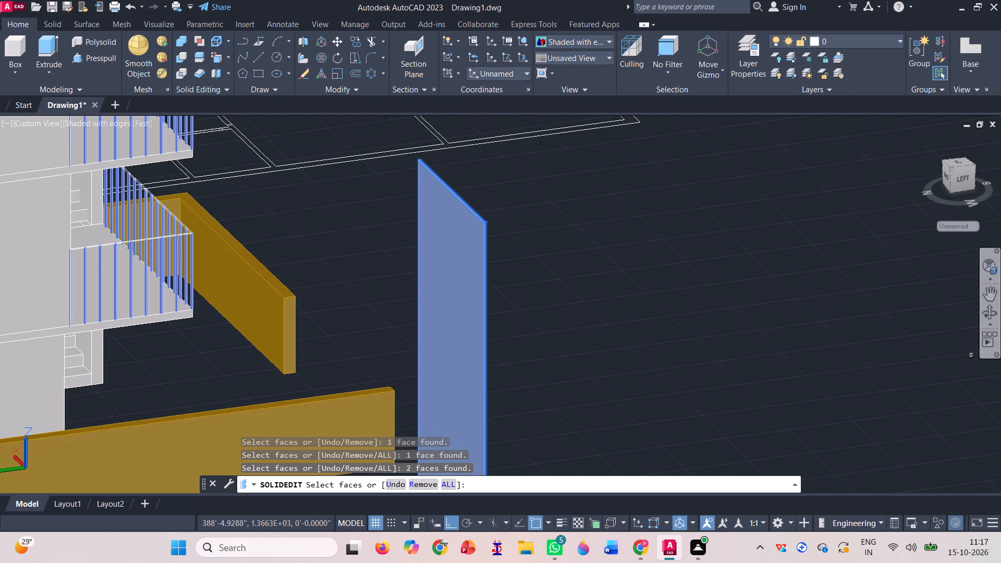
left_click(996, 319)
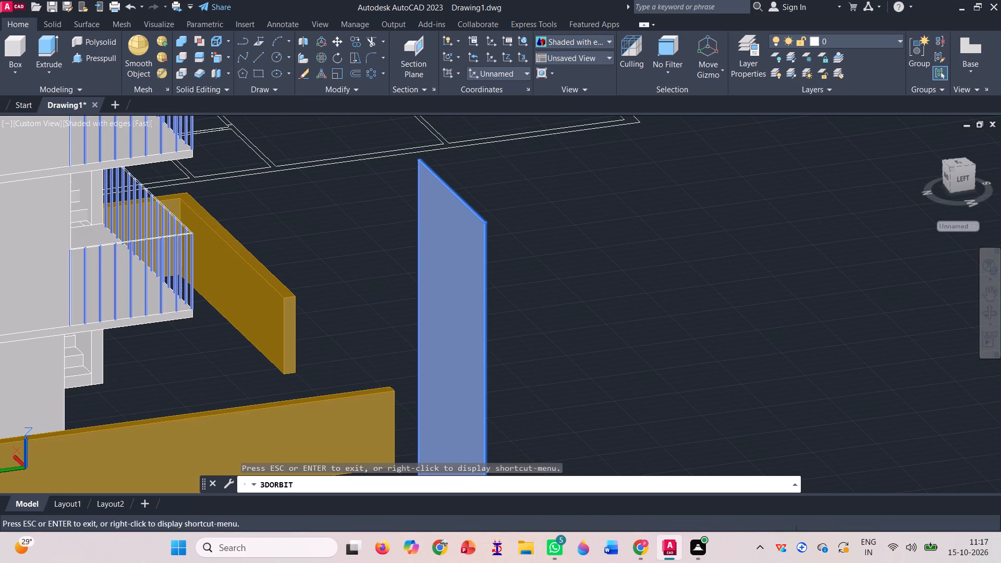
left_click_drag(624, 400, 384, 395)
scroll(366, 359, "down", 7)
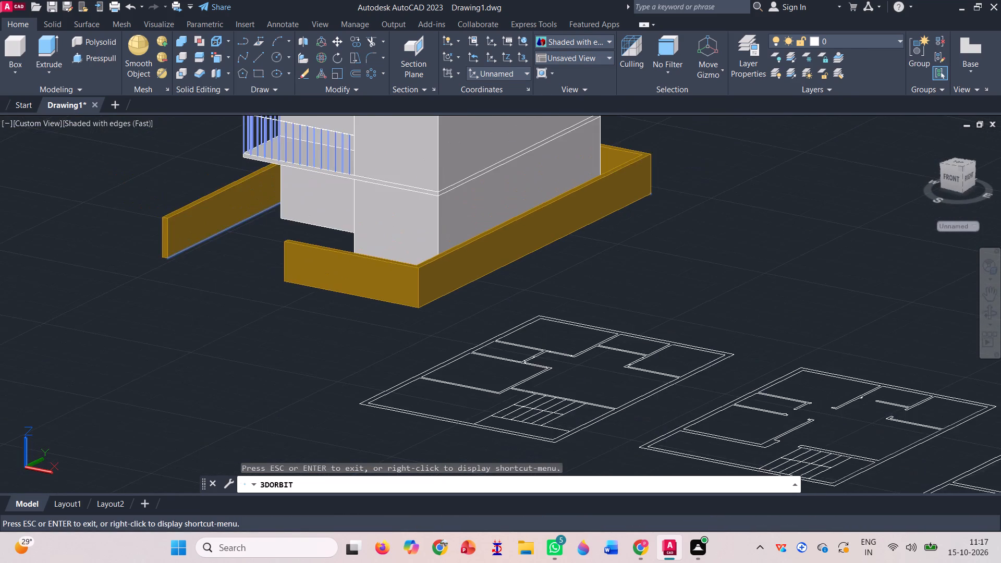
scroll(375, 342, "down", 4)
scroll(197, 331, "down", 7)
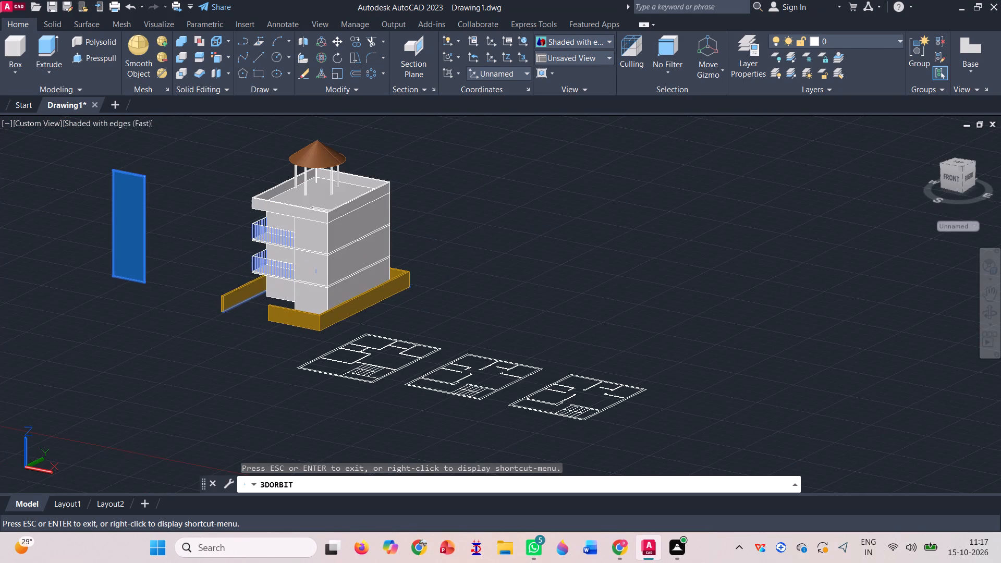
scroll(143, 169, "up", 14)
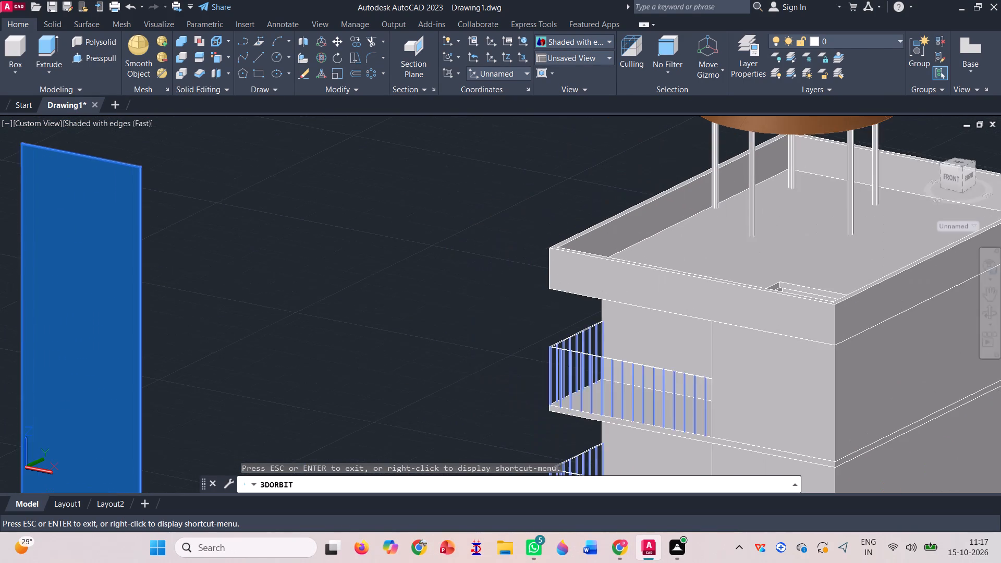
scroll(118, 161, "up", 3)
left_click_drag(269, 249, 238, 260)
scroll(290, 346, "down", 7)
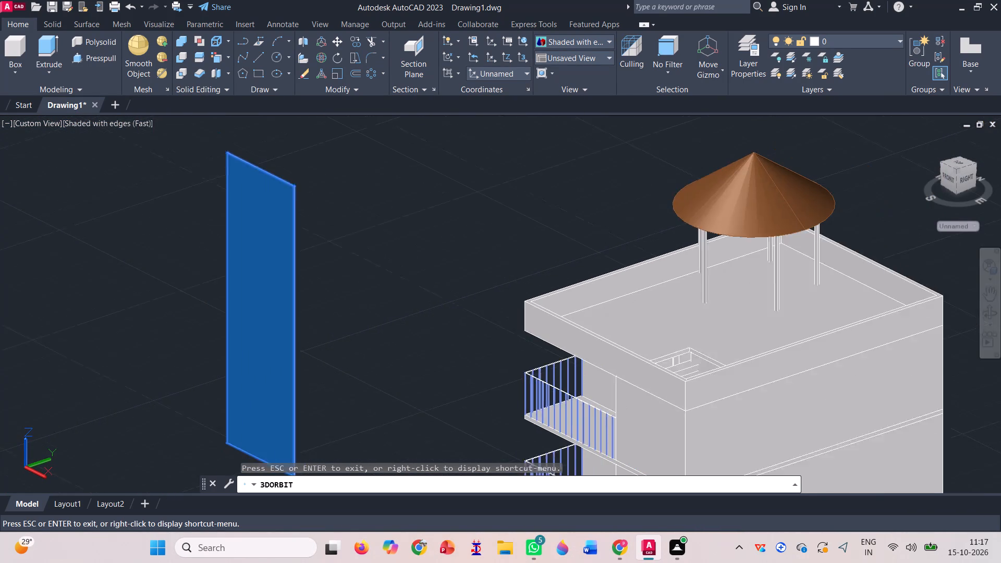
scroll(300, 190, "up", 14)
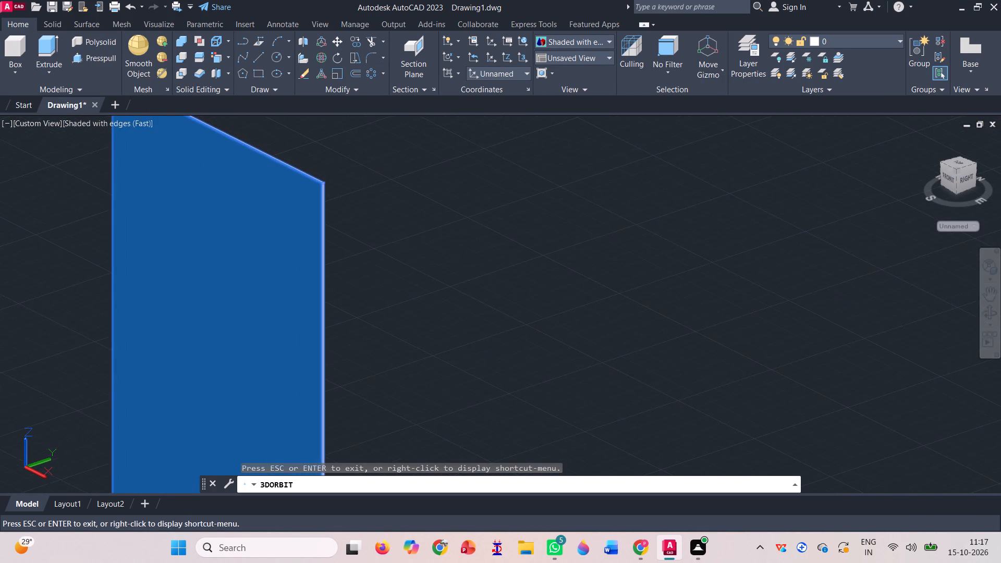
scroll(301, 167, "up", 11)
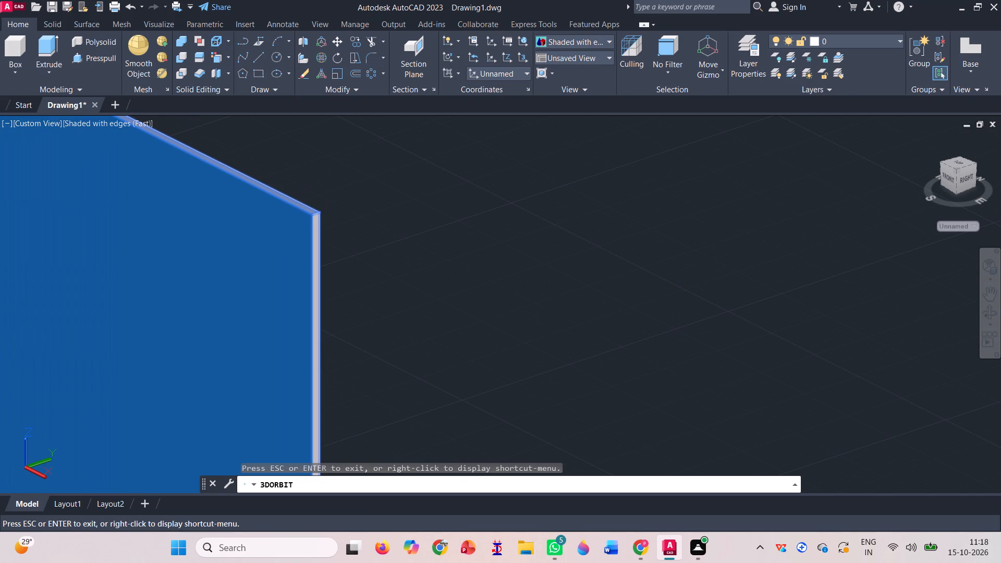
key("Escape")
left_click(318, 239)
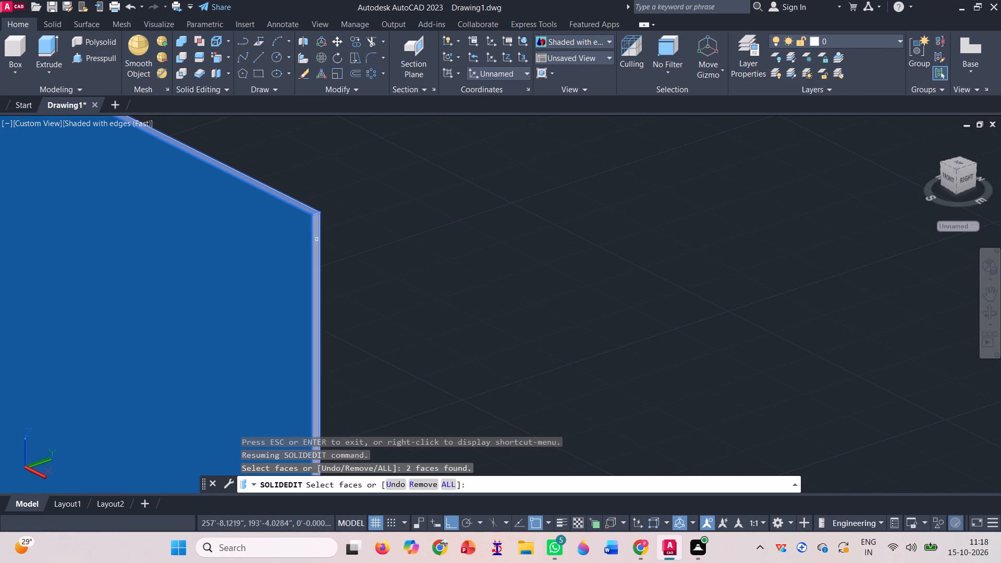
scroll(307, 228, "down", 4)
scroll(390, 229, "down", 3)
scroll(355, 308, "up", 7)
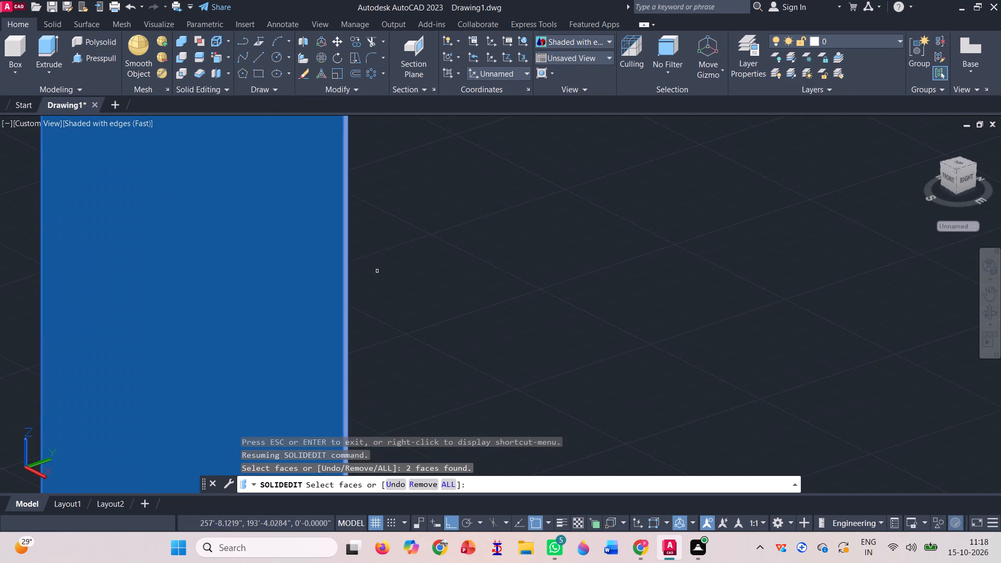
scroll(353, 281, "up", 4)
scroll(310, 304, "up", 1)
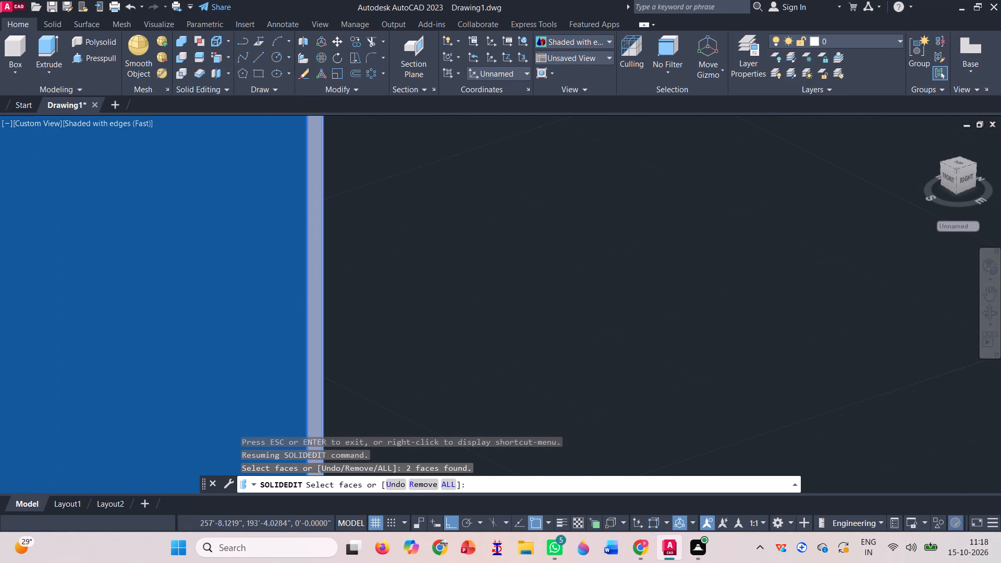
scroll(310, 304, "up", 2)
left_click(318, 311)
scroll(318, 311, "down", 13)
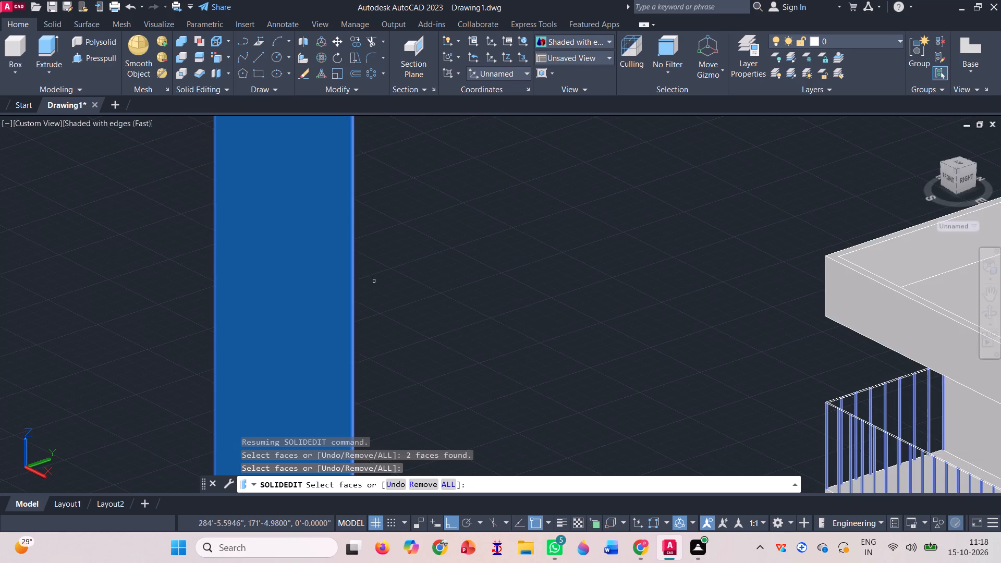
scroll(400, 262, "down", 2)
Colour the detached panel's selected back, top and narrow side faces with DIC 181 from the DIC COLOR GUIDE(R) colour book.
key("Return")
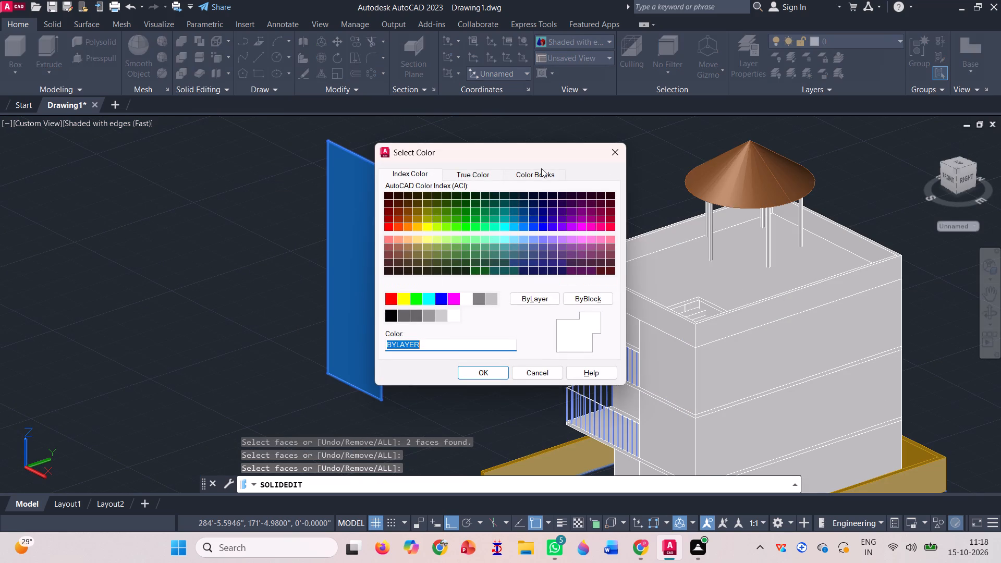
left_click(545, 183)
left_click(544, 176)
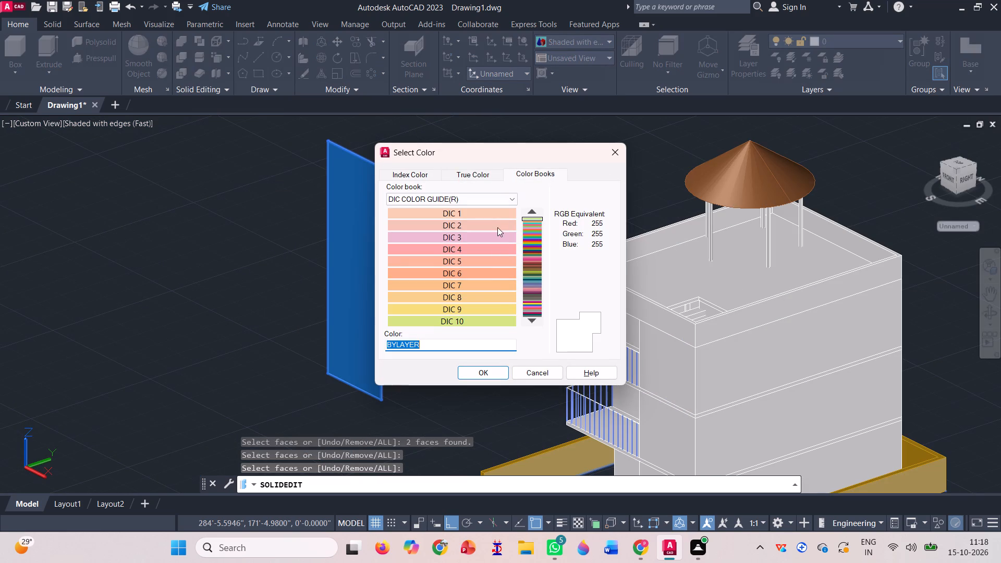
scroll(537, 282, "up", 5)
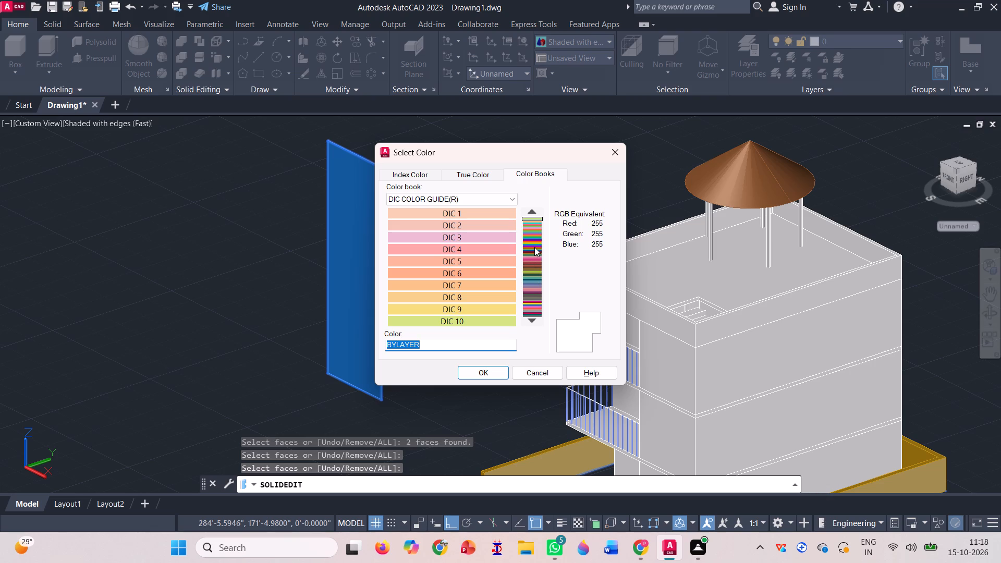
left_click(534, 244)
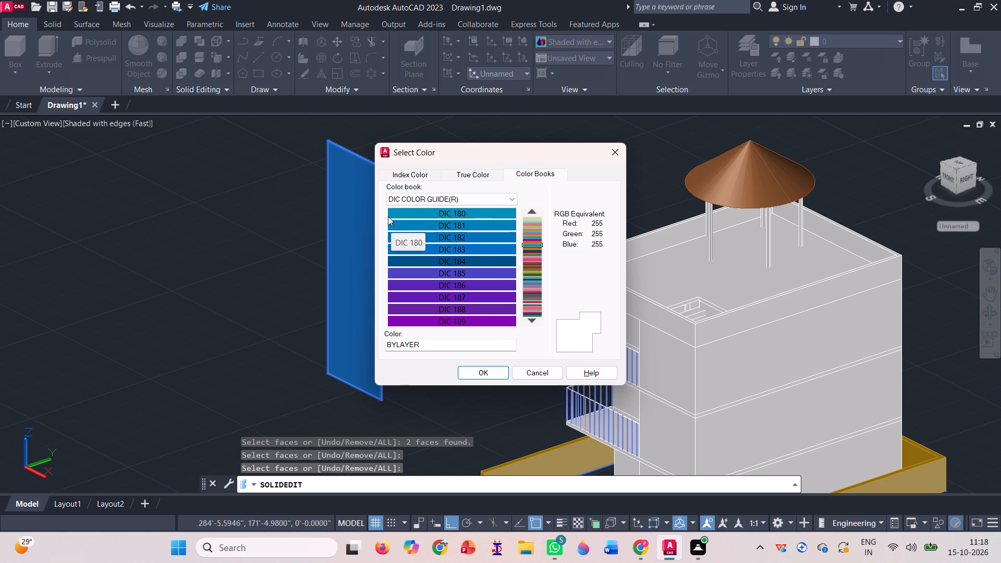
left_click(475, 249)
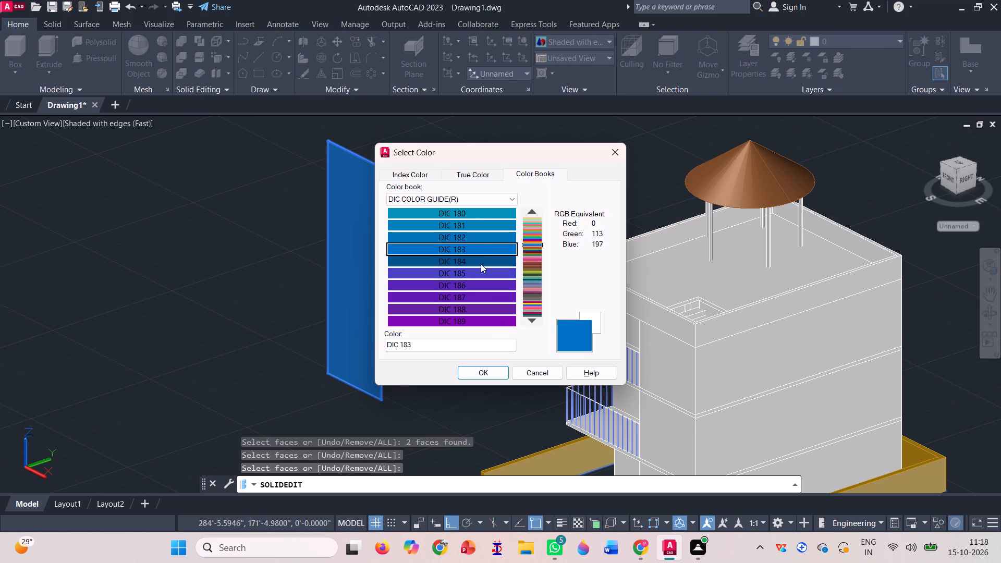
left_click(473, 215)
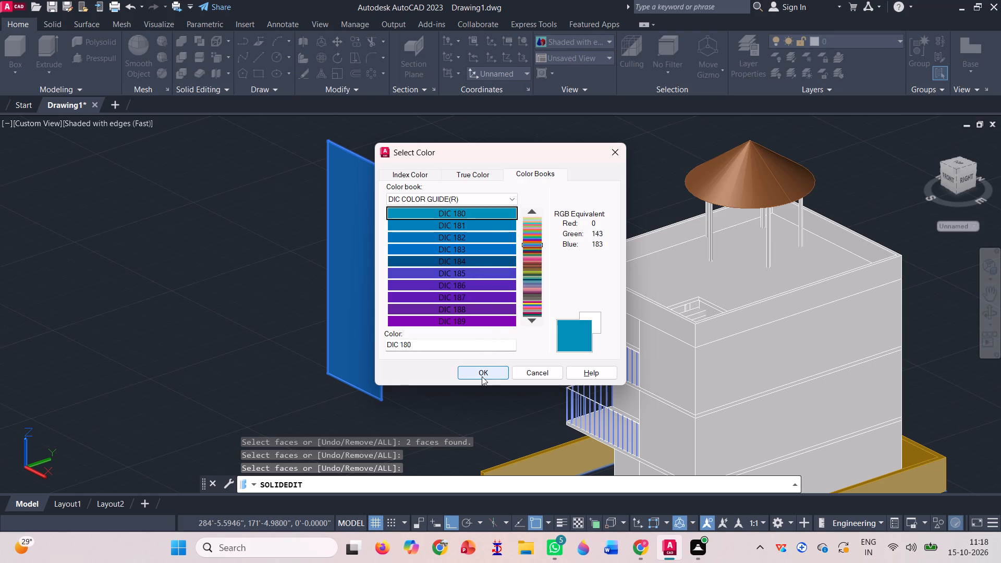
left_click(500, 225)
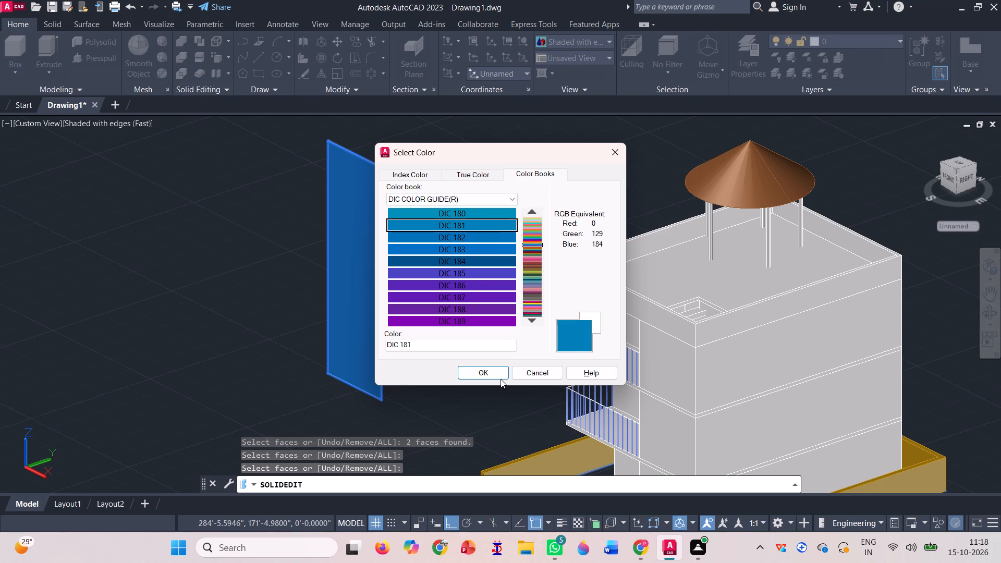
left_click(500, 378)
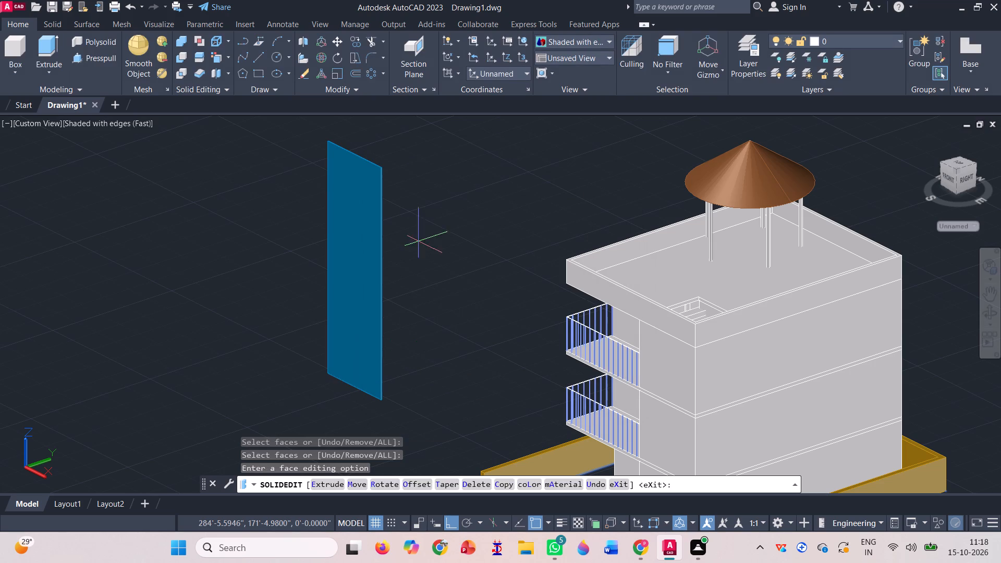
Move the blue panel by the bottom back corner of its narrow side onto the house's bottom front corner beside the balconies.
scroll(387, 217, "up", 3)
scroll(367, 255, "up", 3)
scroll(367, 255, "down", 8)
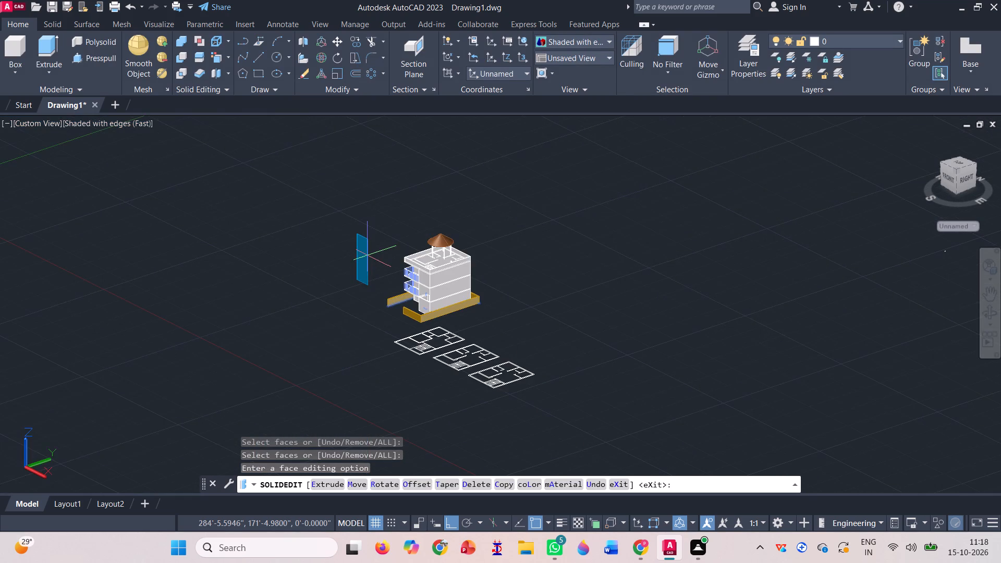
scroll(367, 255, "up", 3)
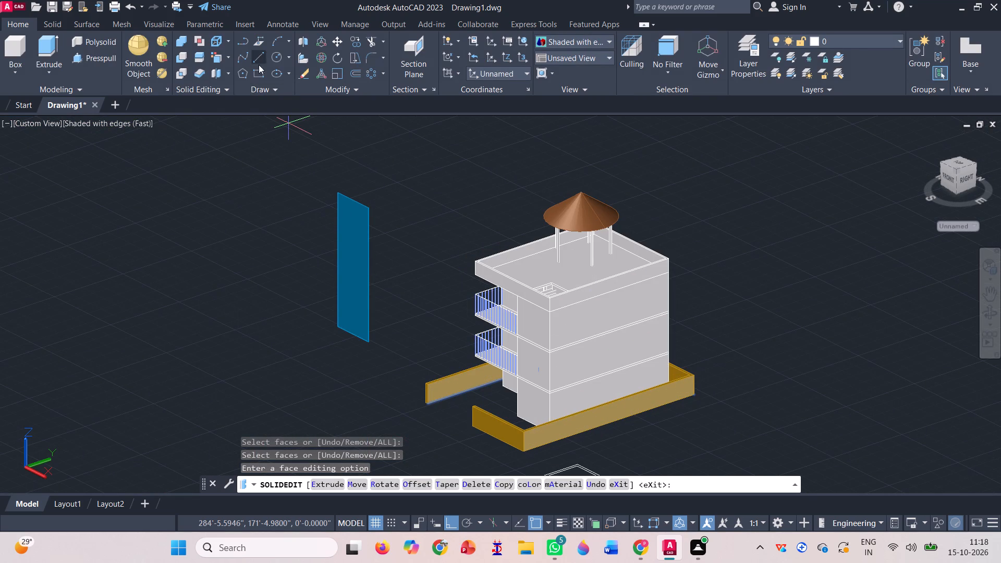
left_click(349, 264)
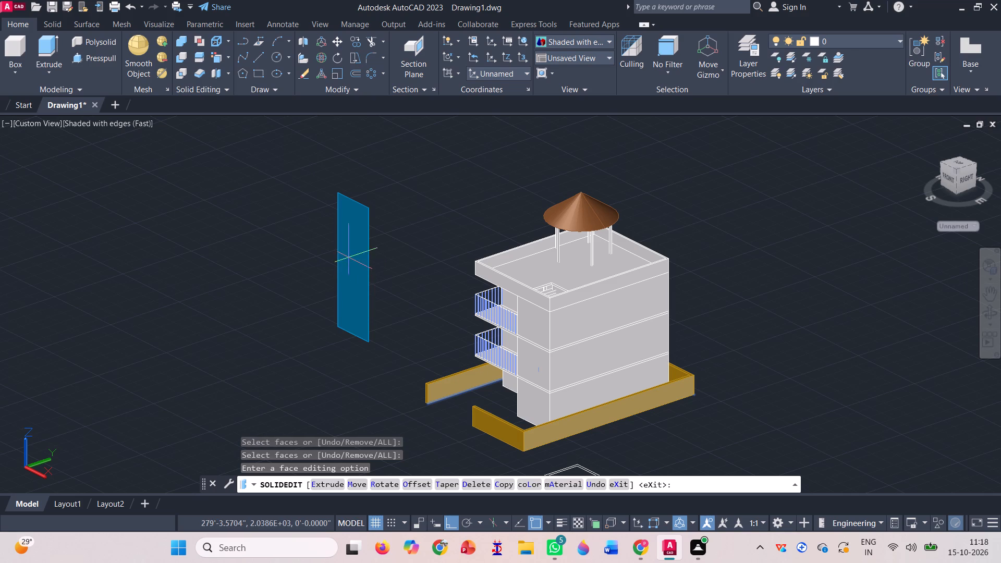
left_click(334, 37)
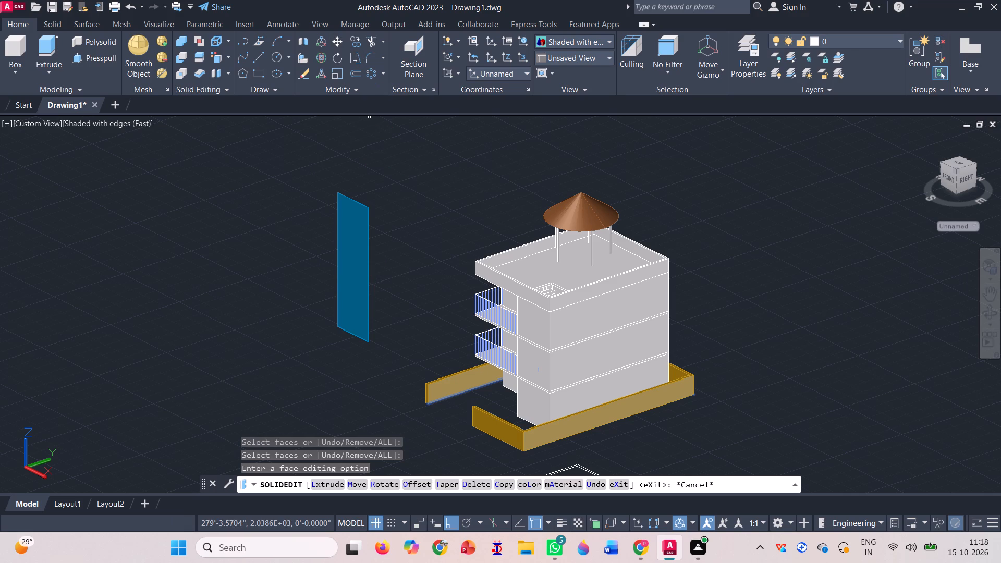
left_click(358, 280)
scroll(384, 371, "up", 3)
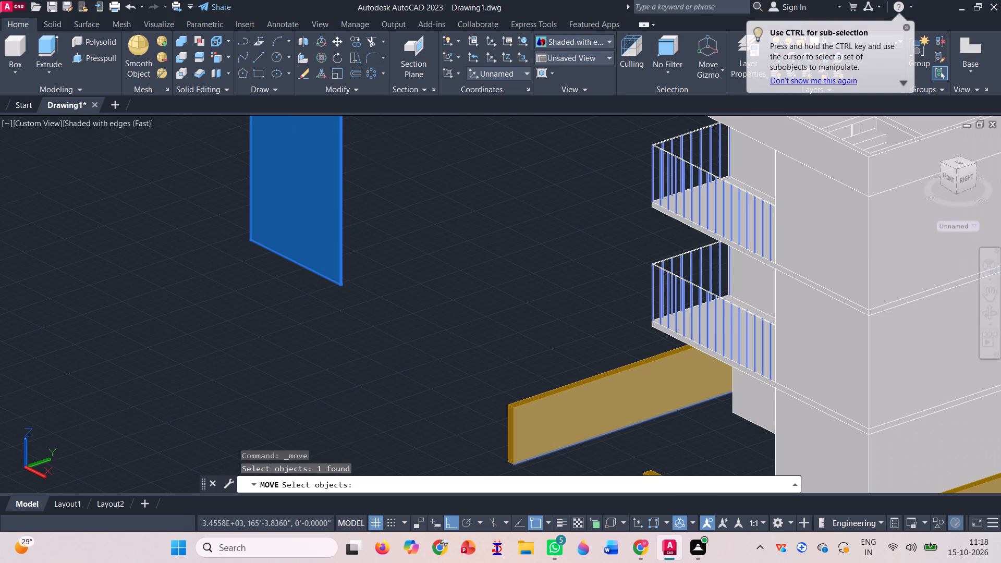
scroll(371, 296, "up", 3)
key("space")
scroll(311, 262, "up", 5)
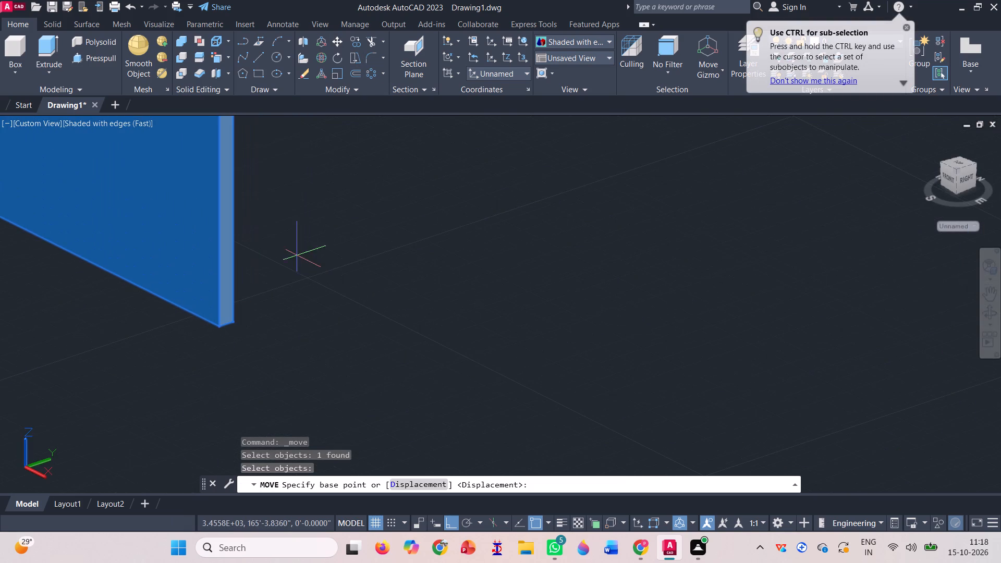
scroll(248, 326, "up", 3)
scroll(199, 307, "up", 4)
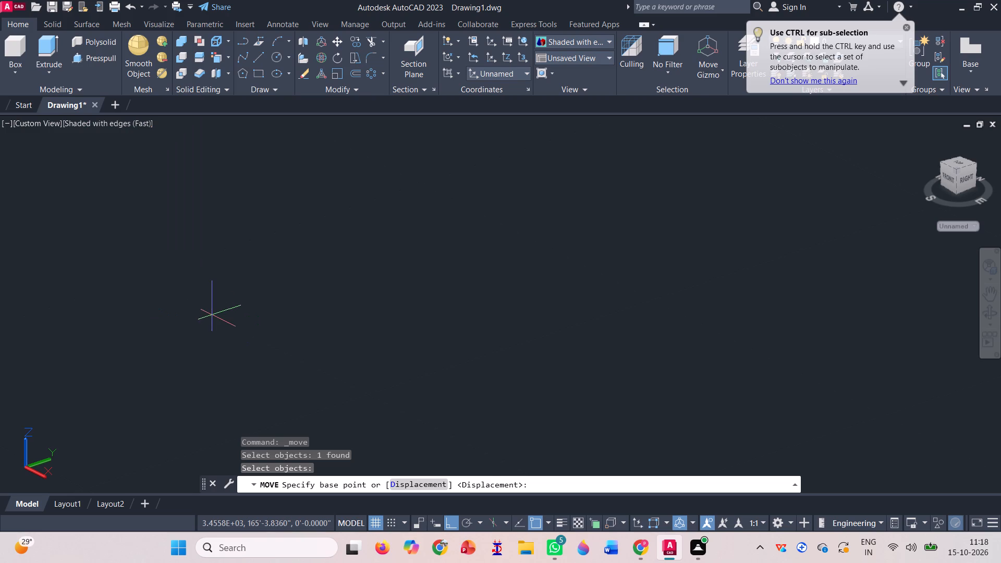
scroll(204, 311, "down", 2)
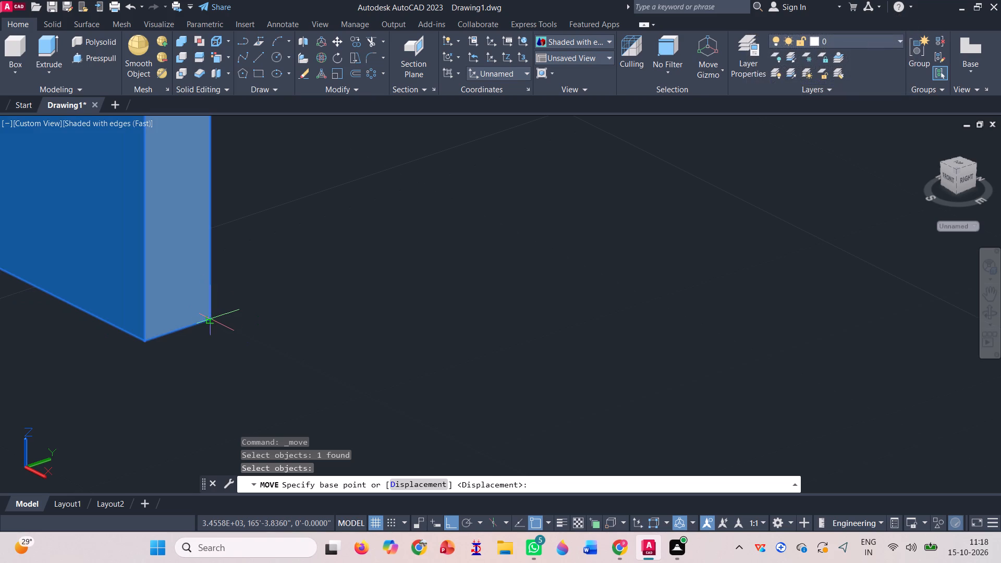
left_click(213, 318)
scroll(298, 253, "down", 6)
scroll(367, 264, "down", 2)
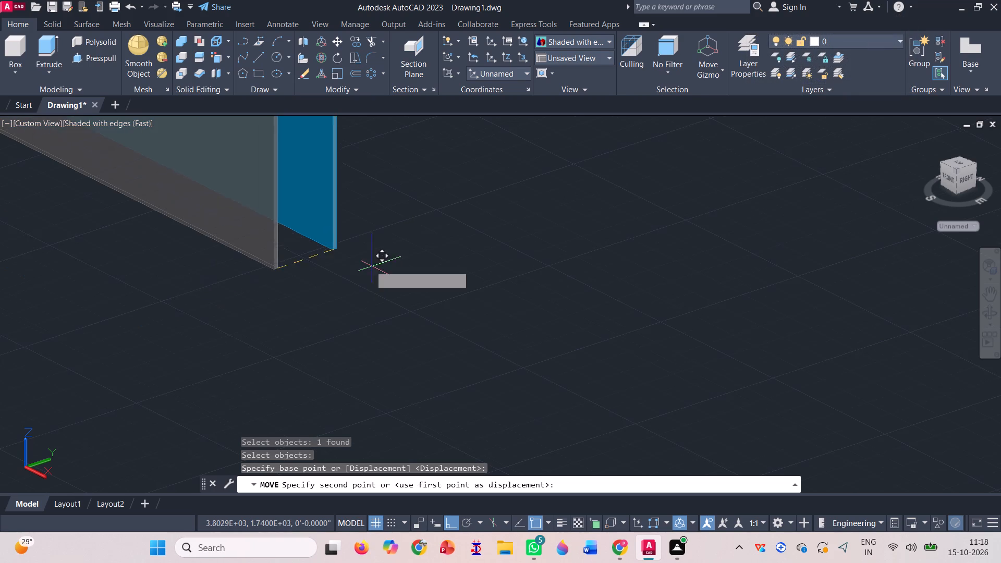
scroll(382, 262, "down", 2)
scroll(483, 276, "down", 2)
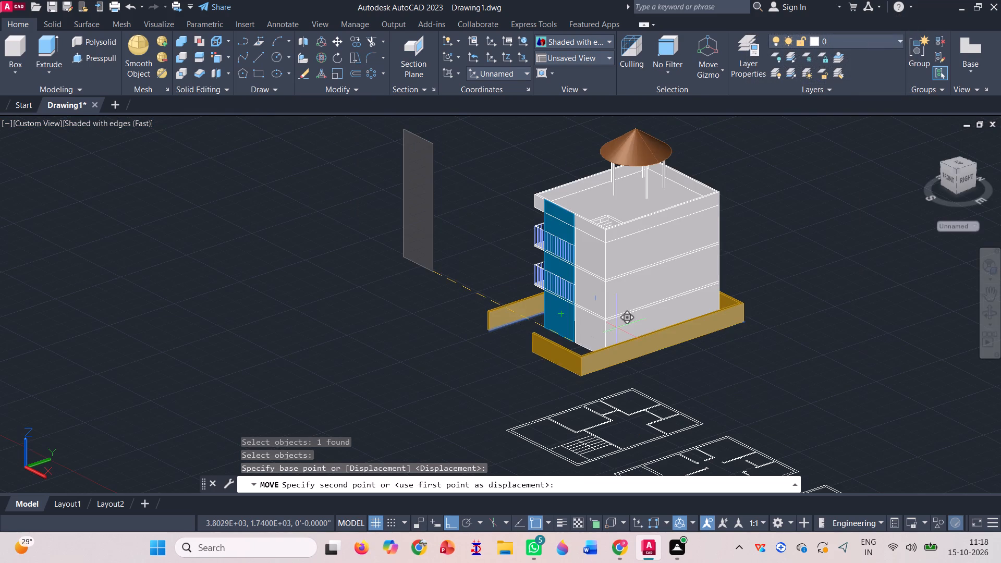
scroll(617, 327, "up", 6)
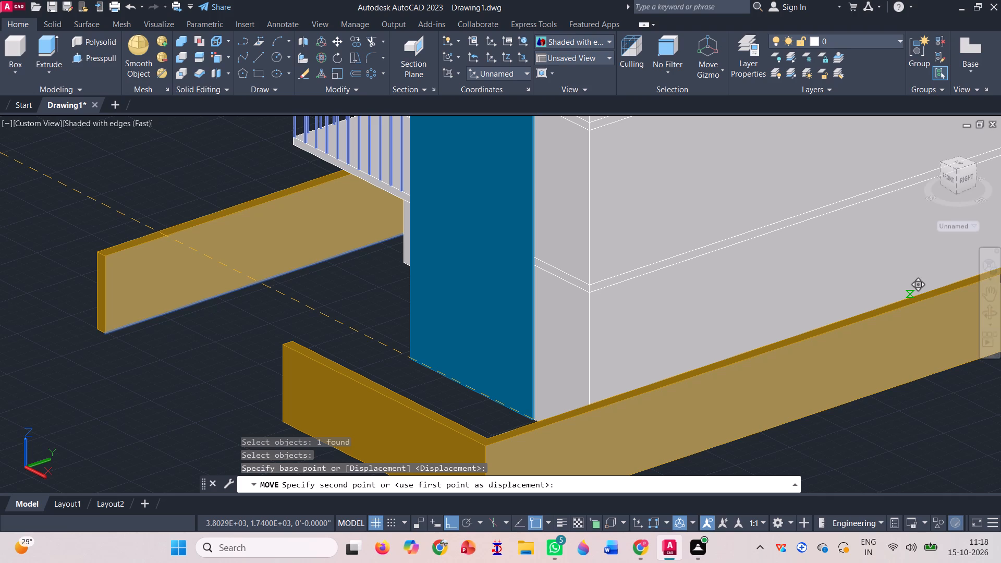
left_click(985, 307)
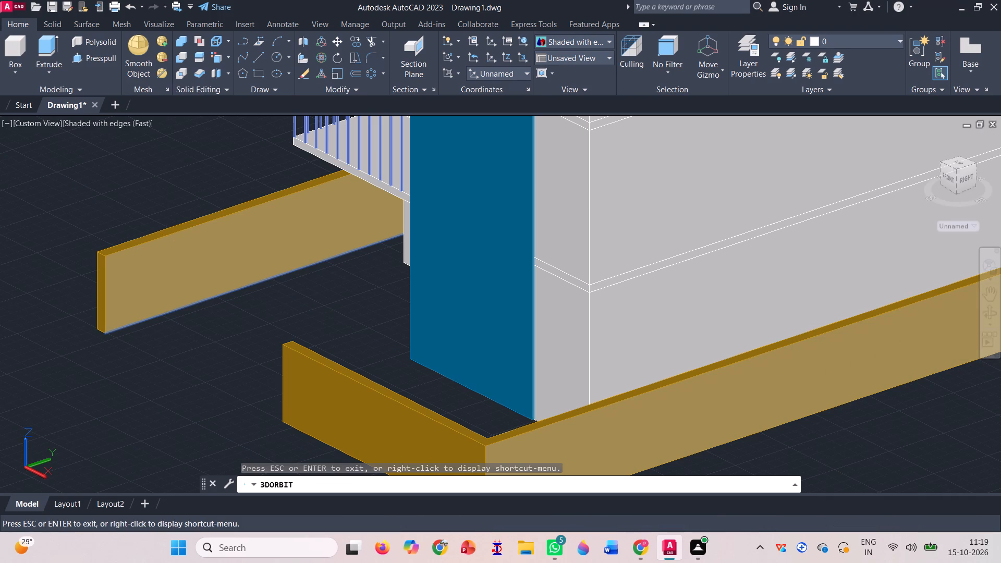
left_click_drag(374, 205, 357, 262)
scroll(353, 181, "down", 4)
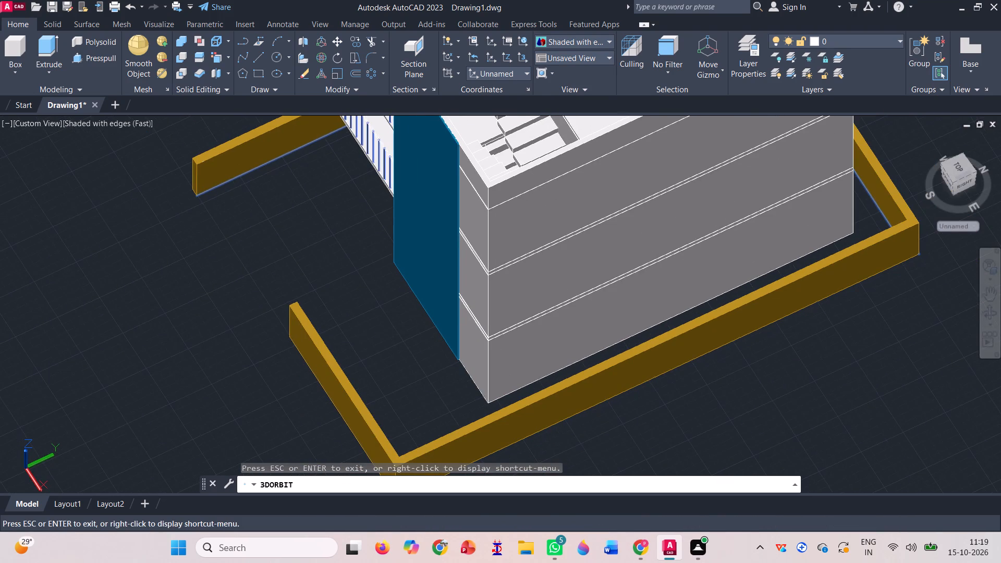
scroll(477, 405, "up", 17)
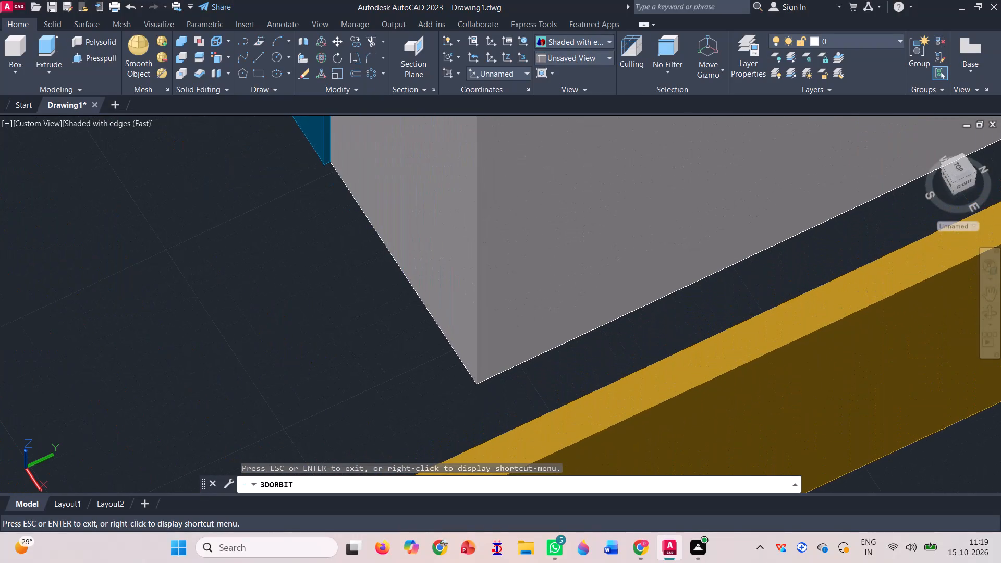
scroll(487, 415, "up", 2)
key("Escape")
scroll(468, 379, "up", 1)
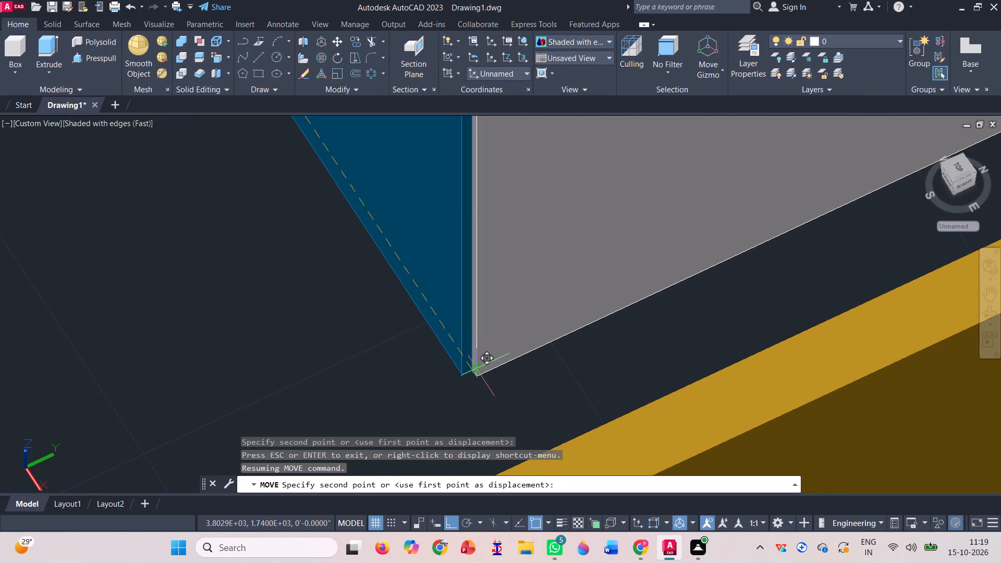
left_click(473, 376)
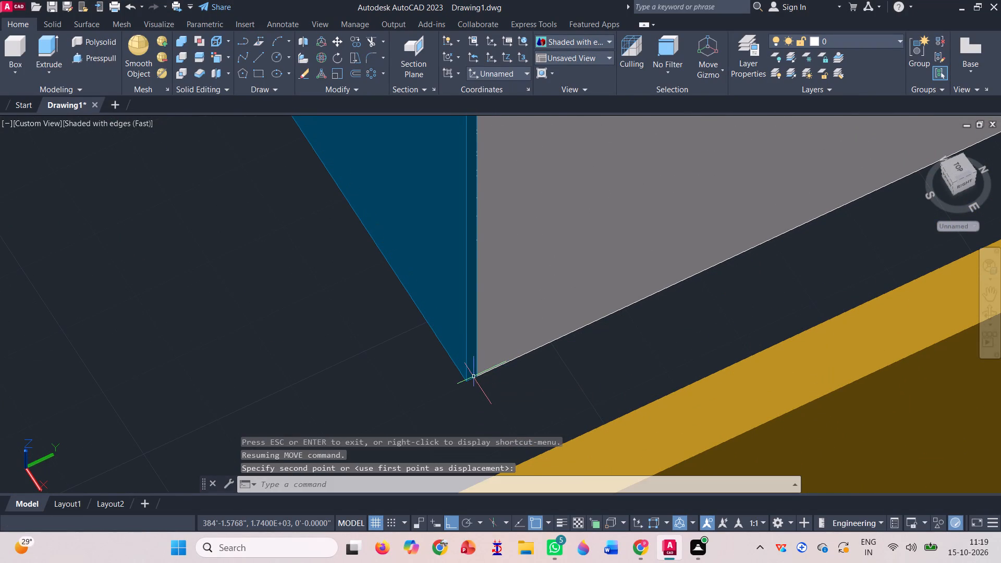
scroll(449, 385, "down", 10)
key("Escape")
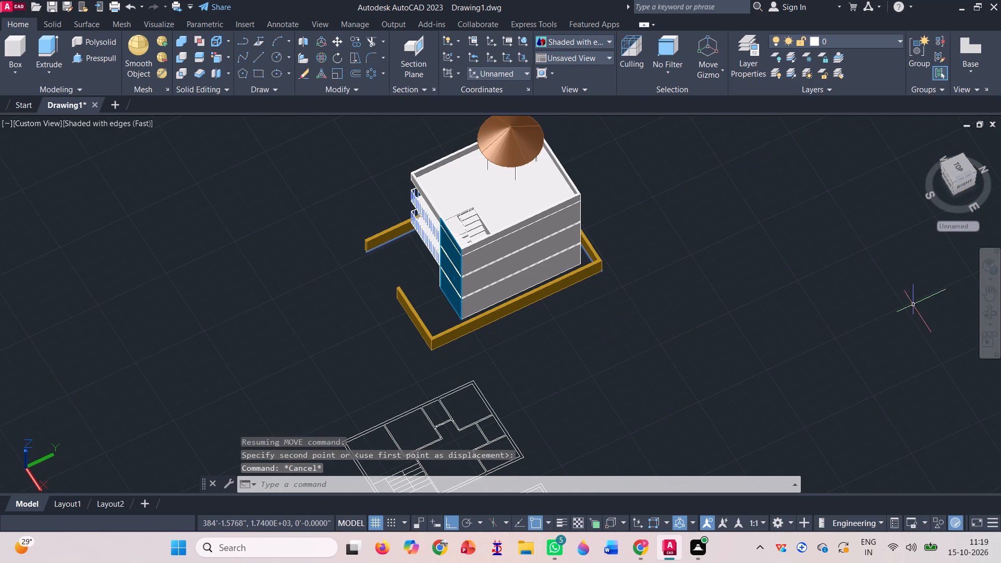
Examine the blue panel's fit against the house from the front, checking the balconies, parapet and boundary wall around it.
left_click(993, 308)
left_click_drag(765, 342, 778, 342)
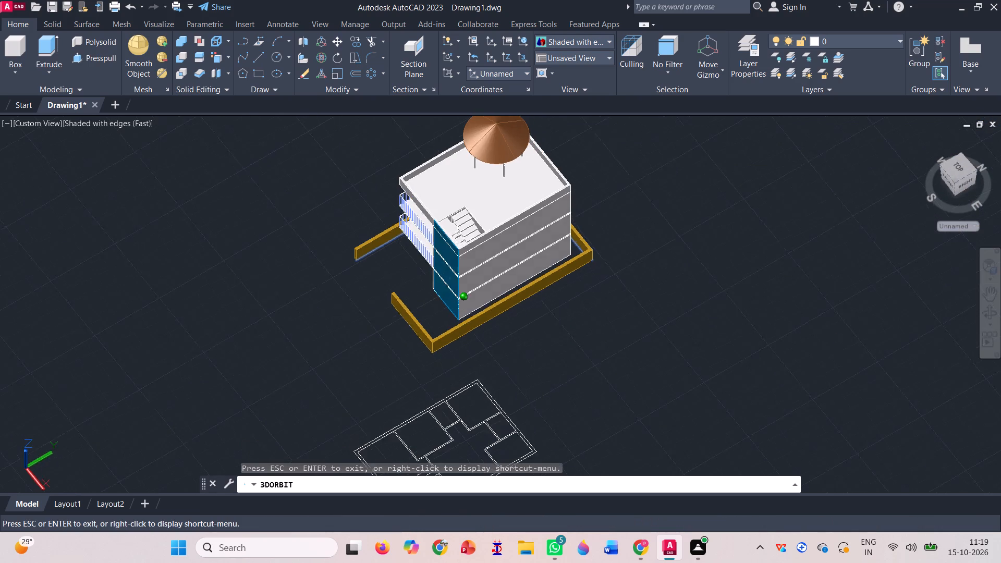
left_click_drag(778, 342, 856, 256)
left_click_drag(455, 420, 533, 439)
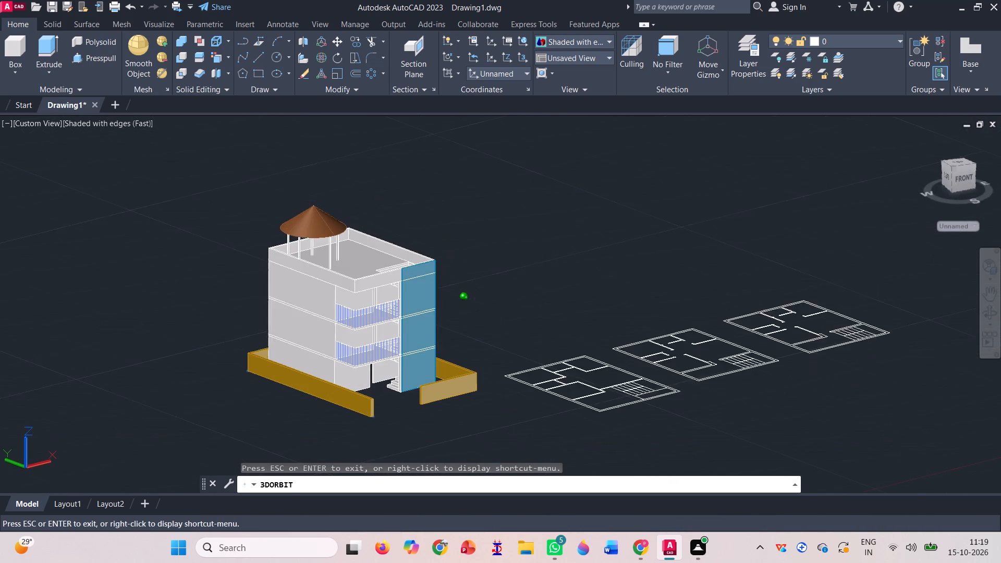
left_click_drag(533, 439, 534, 441)
scroll(415, 413, "up", 4)
key("Escape")
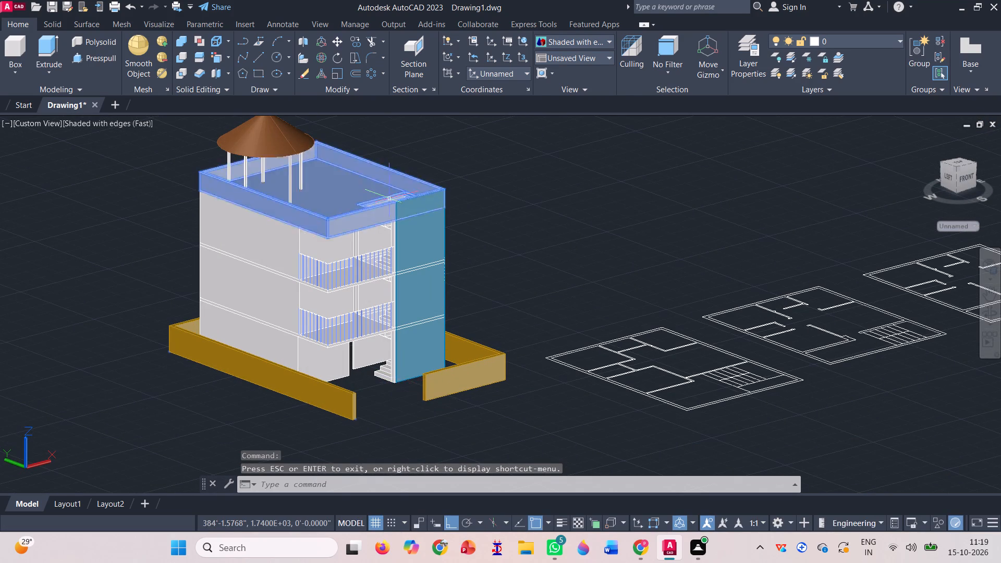
scroll(389, 197, "up", 2)
scroll(515, 237, "down", 3)
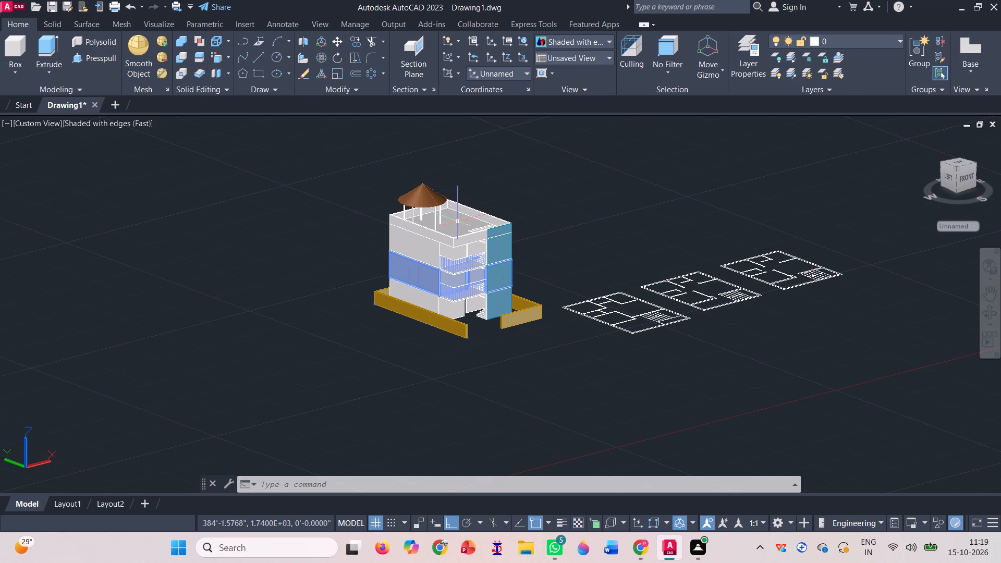
scroll(469, 211, "up", 1)
scroll(492, 175, "up", 1)
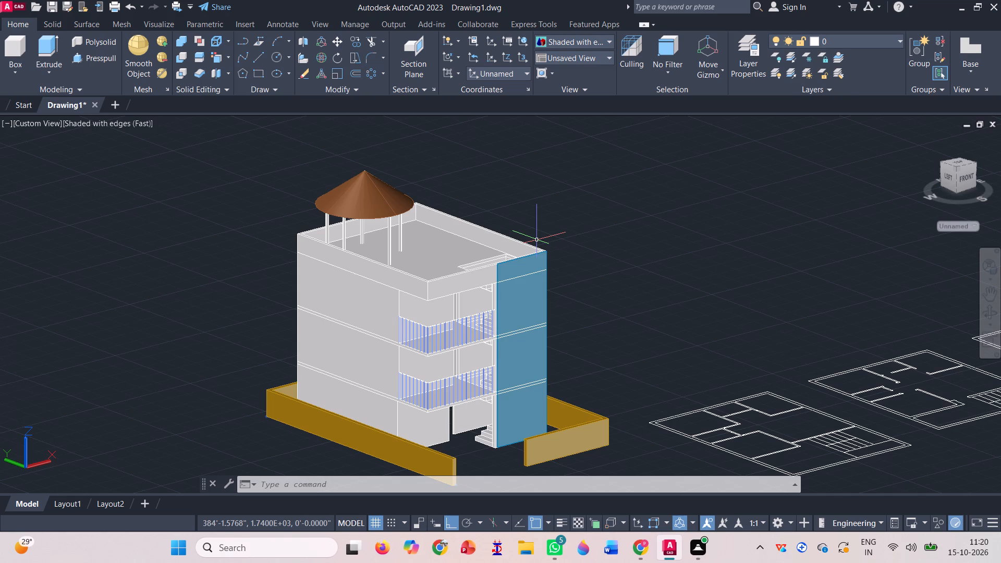
scroll(536, 241, "down", 1)
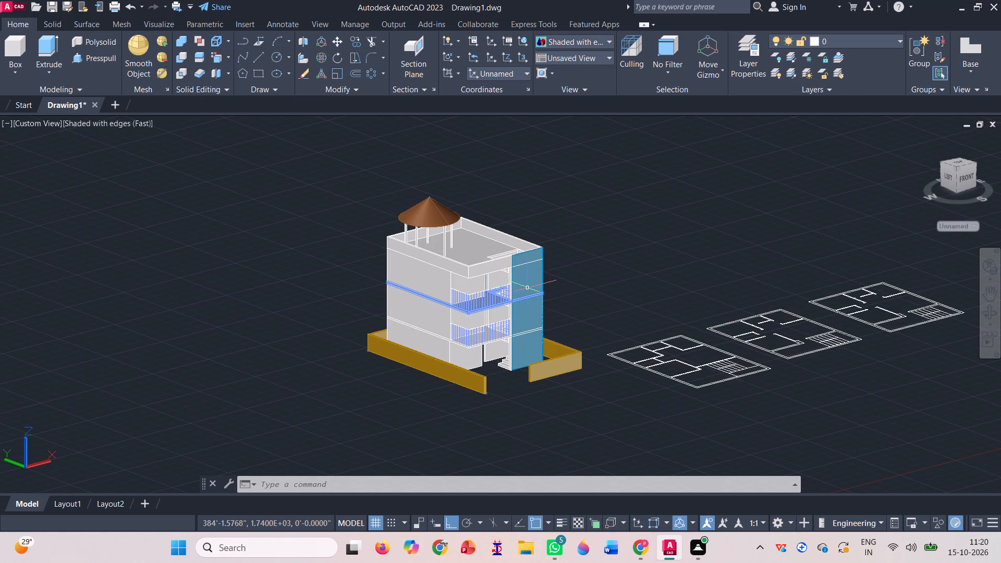
scroll(530, 288, "up", 1)
scroll(520, 237, "up", 1)
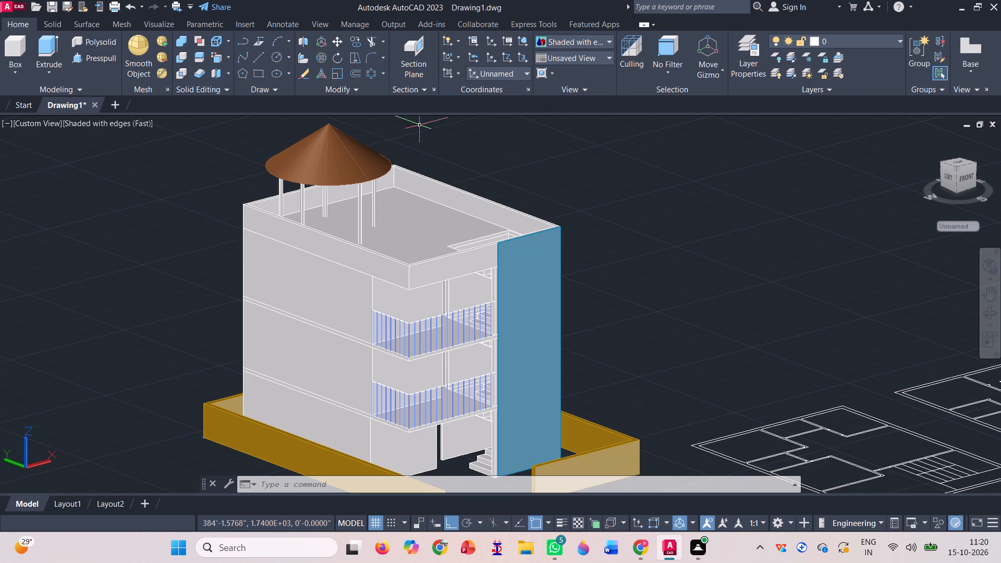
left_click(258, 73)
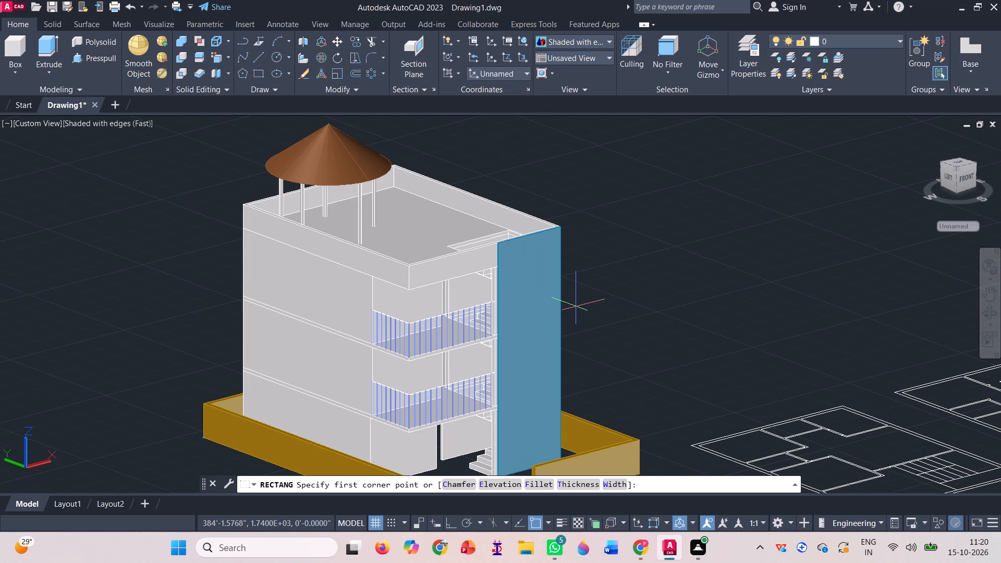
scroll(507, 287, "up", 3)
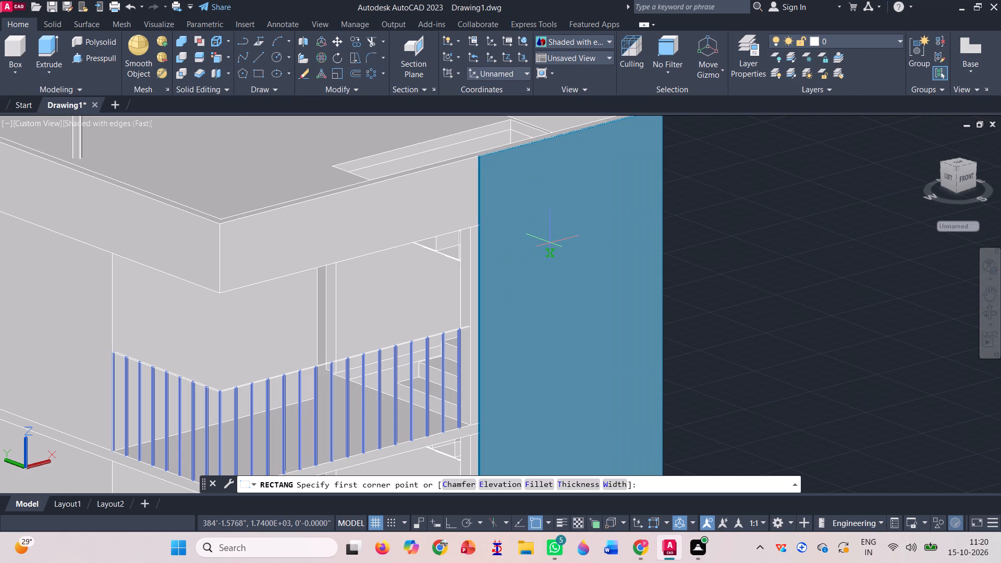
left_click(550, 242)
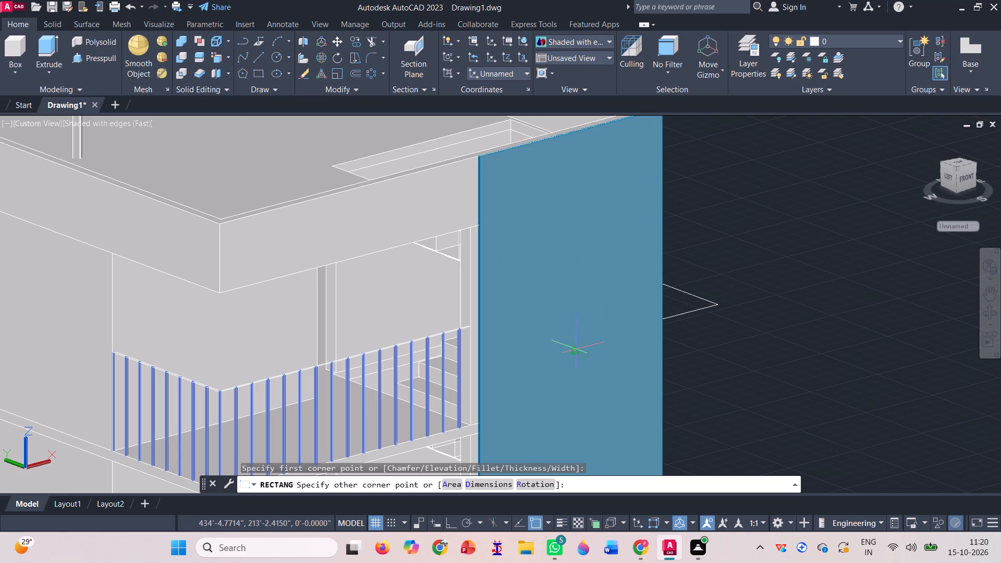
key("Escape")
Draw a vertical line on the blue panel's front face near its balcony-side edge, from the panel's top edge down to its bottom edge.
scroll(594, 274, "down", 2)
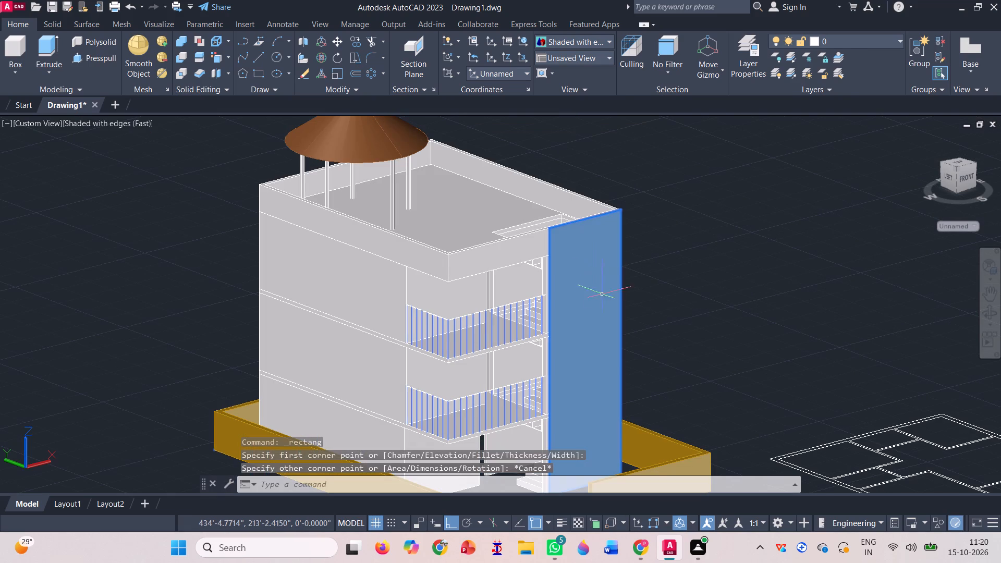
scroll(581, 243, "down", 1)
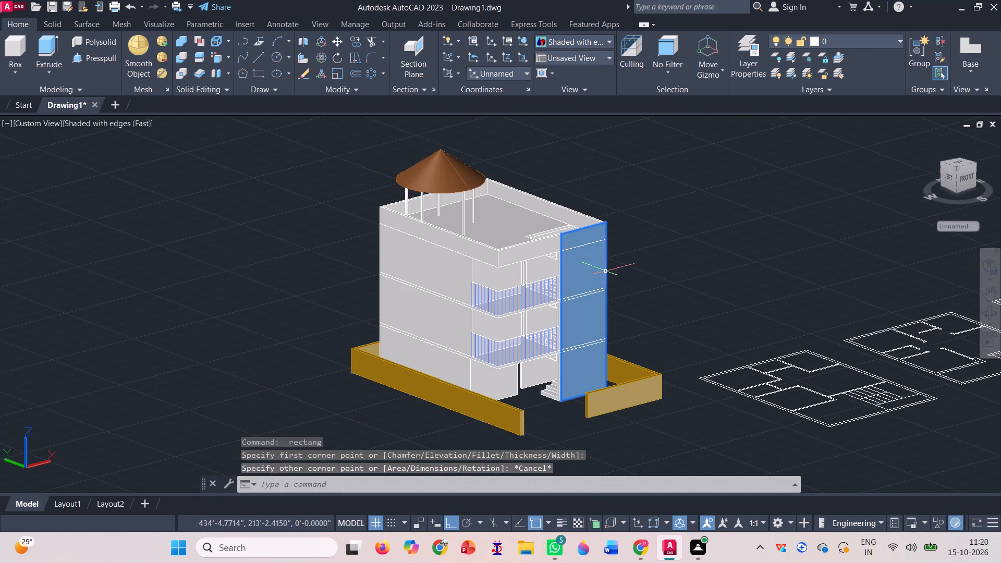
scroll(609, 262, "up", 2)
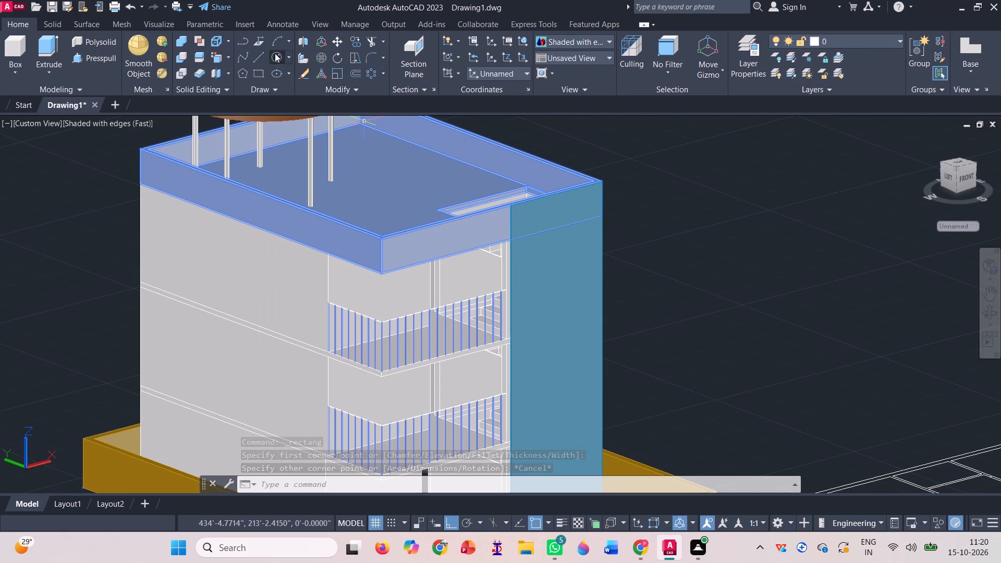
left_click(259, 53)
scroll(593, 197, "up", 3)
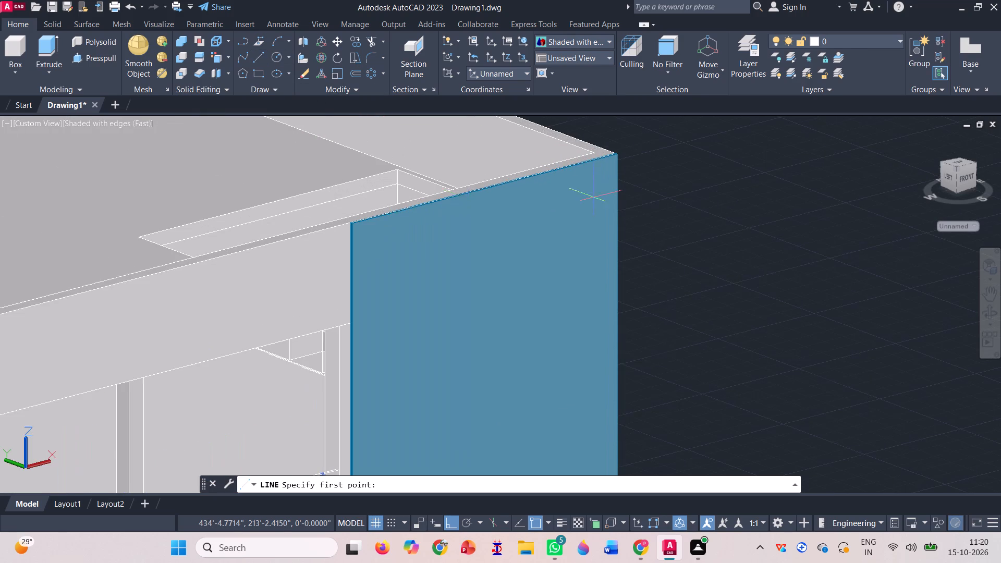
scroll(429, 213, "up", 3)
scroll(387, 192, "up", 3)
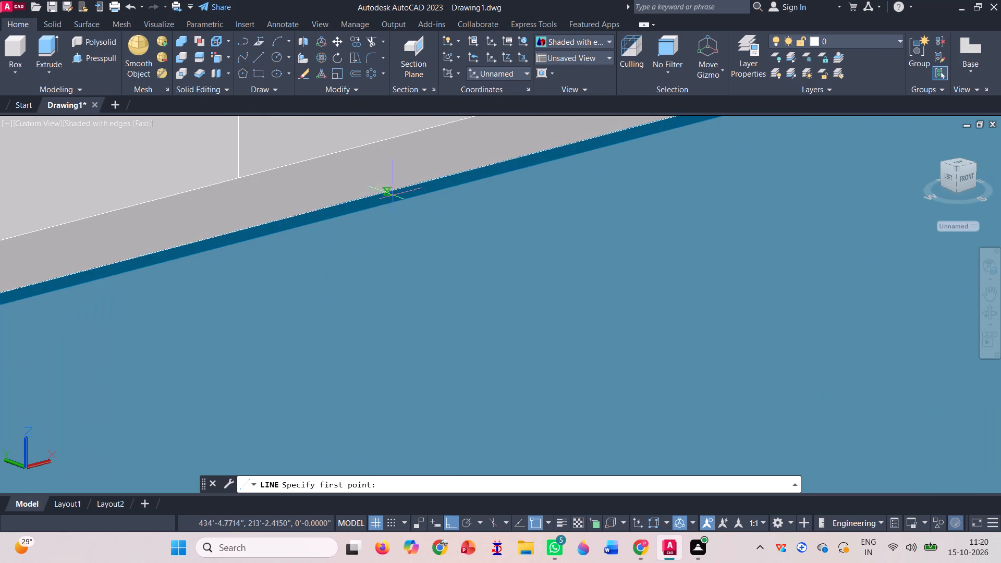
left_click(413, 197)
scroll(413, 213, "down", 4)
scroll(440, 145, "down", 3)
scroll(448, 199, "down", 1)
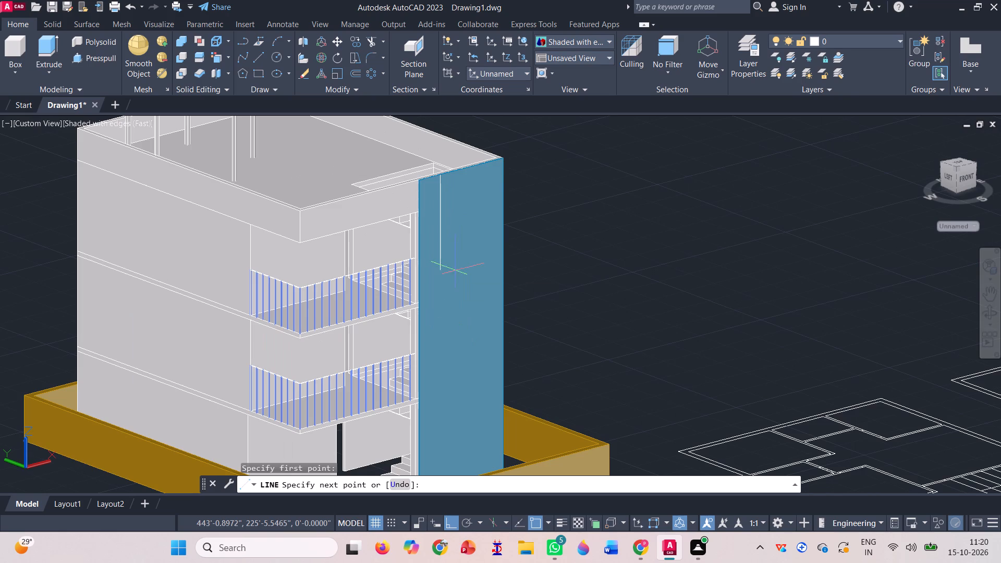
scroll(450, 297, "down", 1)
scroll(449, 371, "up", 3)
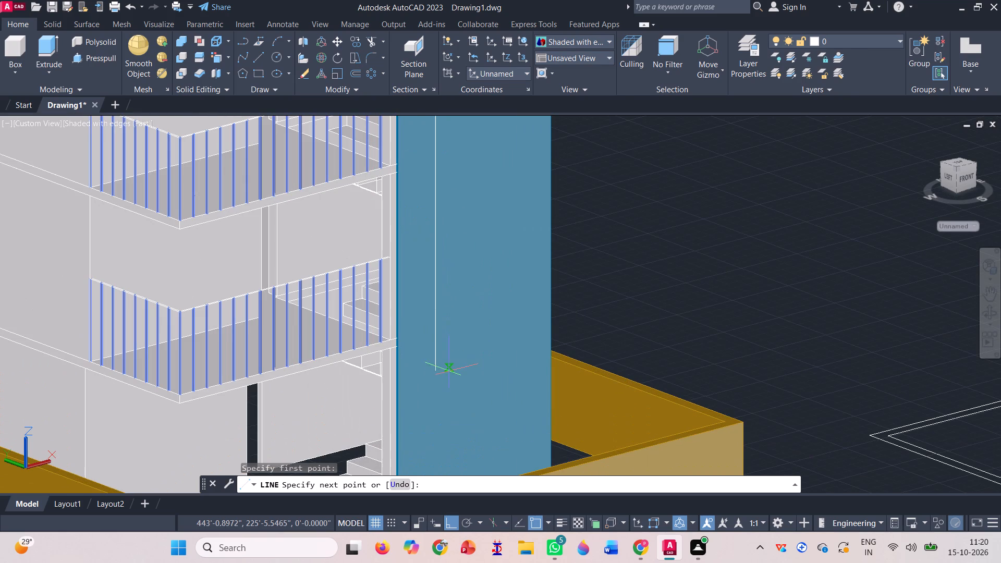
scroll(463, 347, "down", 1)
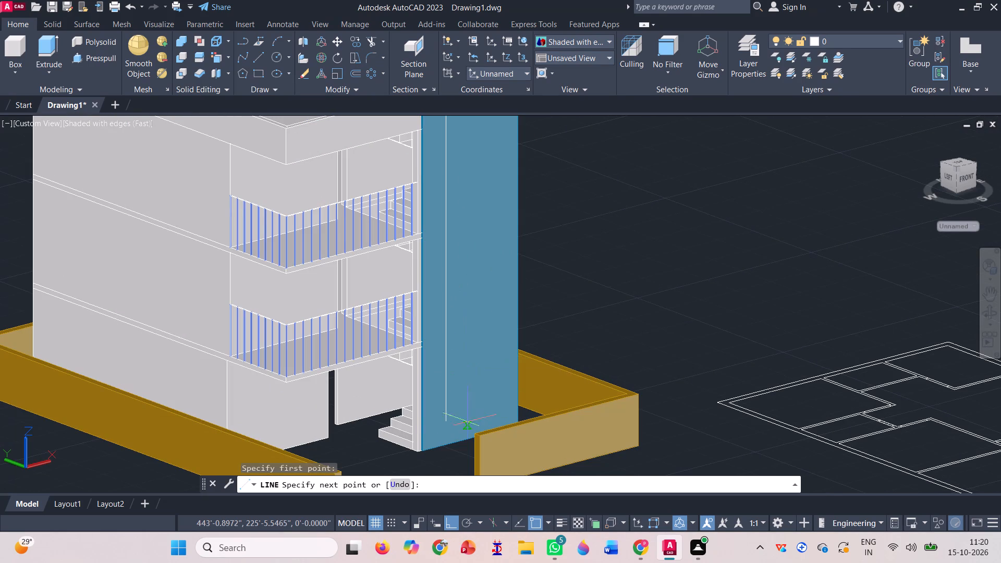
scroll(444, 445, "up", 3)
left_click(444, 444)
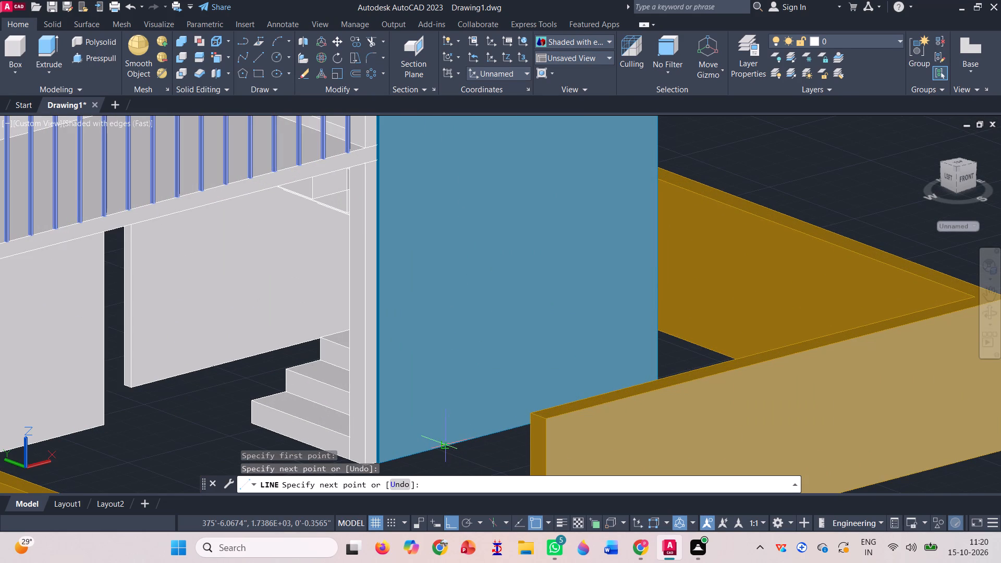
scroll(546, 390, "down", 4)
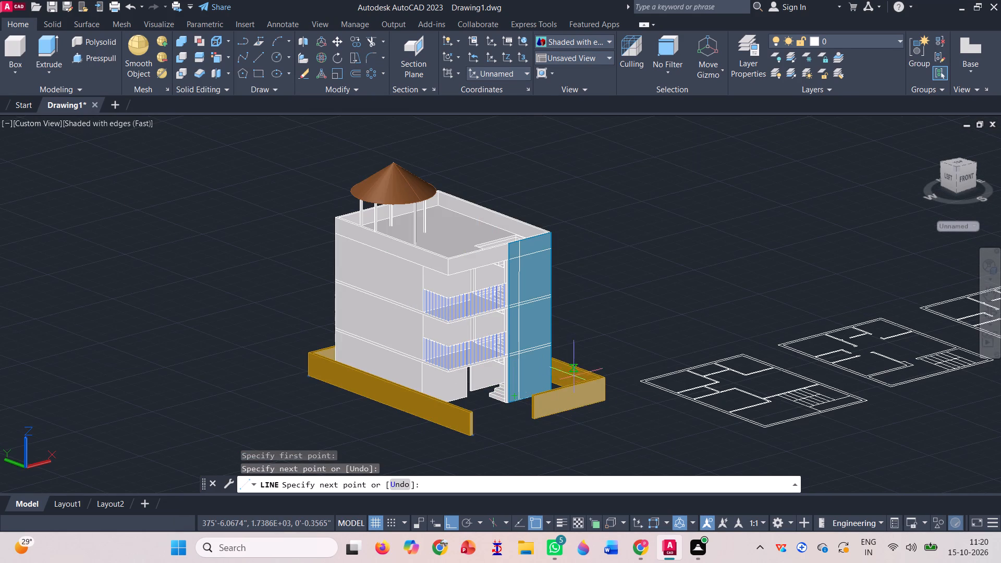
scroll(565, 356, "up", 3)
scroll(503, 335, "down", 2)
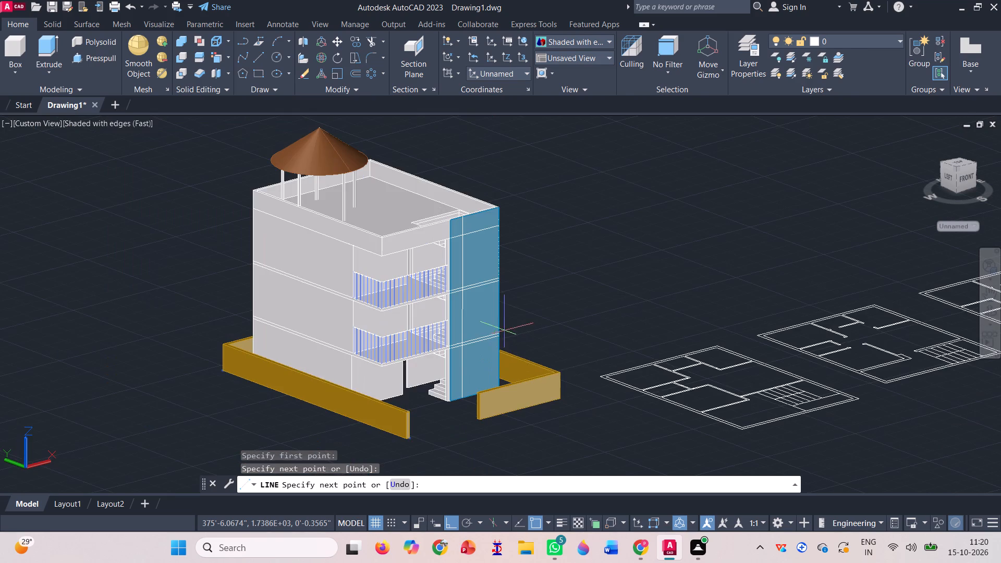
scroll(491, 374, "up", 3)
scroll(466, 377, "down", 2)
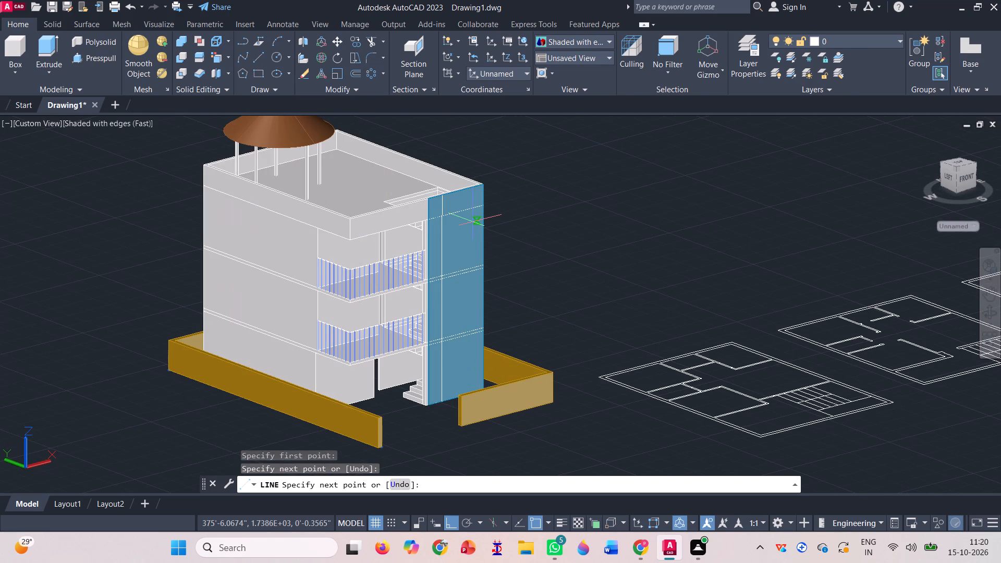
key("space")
Draw a vertical line on the blue panel's front face near the edge farther from the balconies, from its top edge to its bottom edge.
type("l")
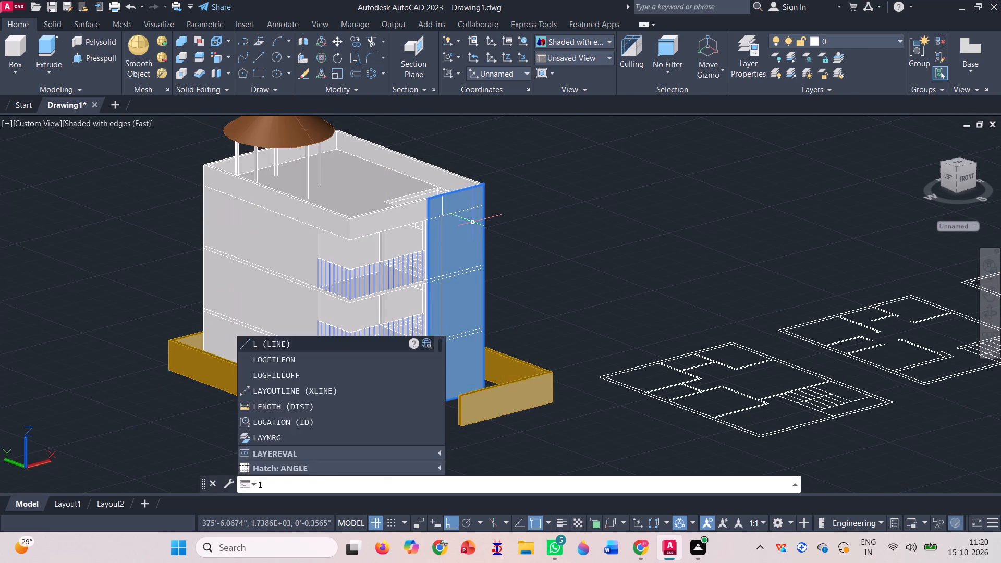
key("Return")
scroll(467, 189, "up", 5)
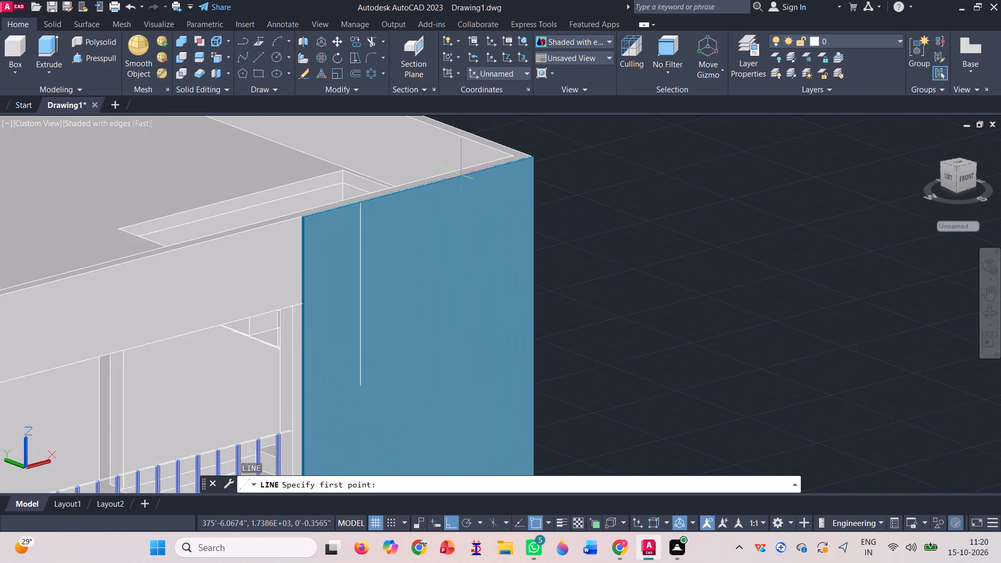
left_click(477, 172)
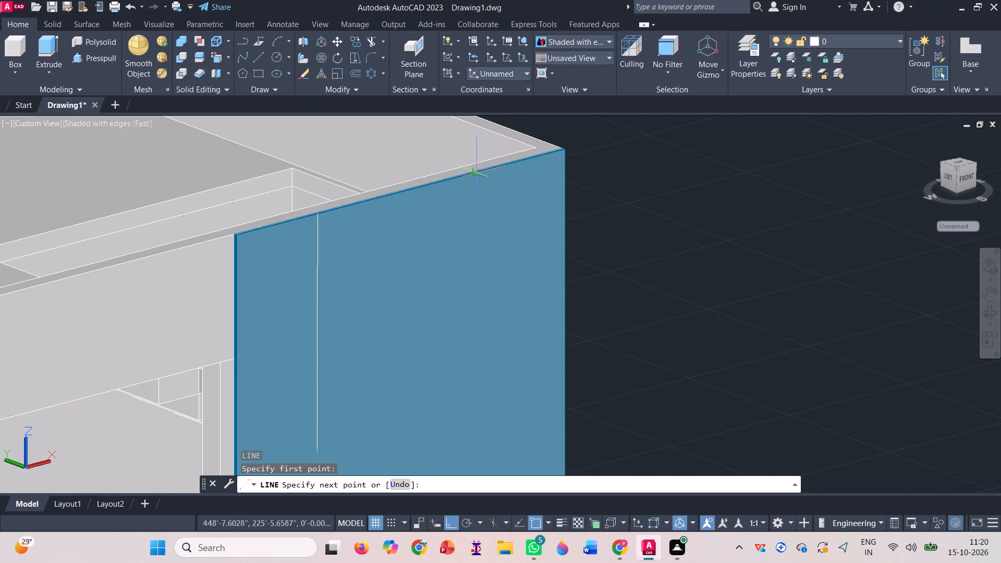
scroll(451, 141, "down", 3)
scroll(455, 425, "up", 2)
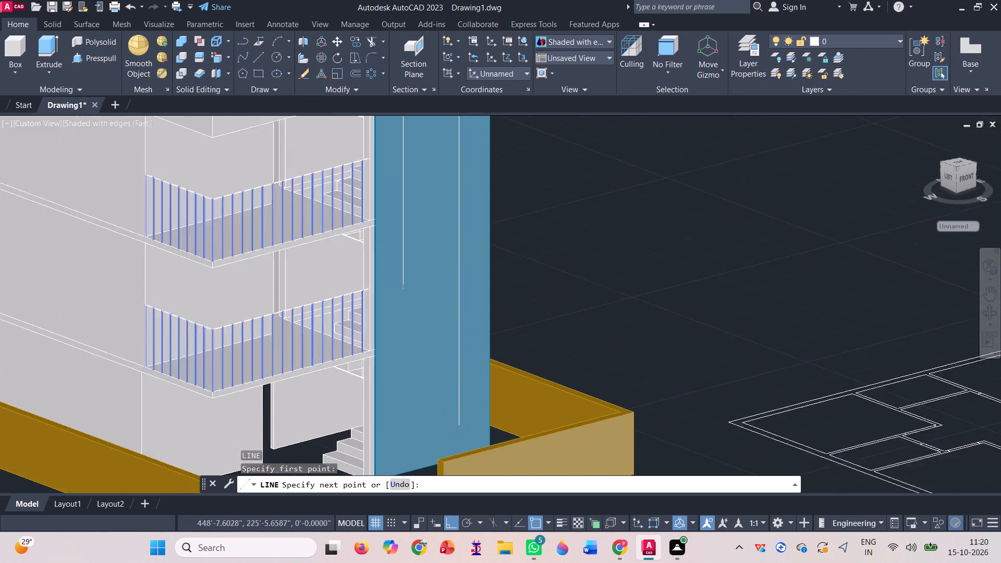
scroll(455, 425, "up", 1)
scroll(503, 359, "down", 2)
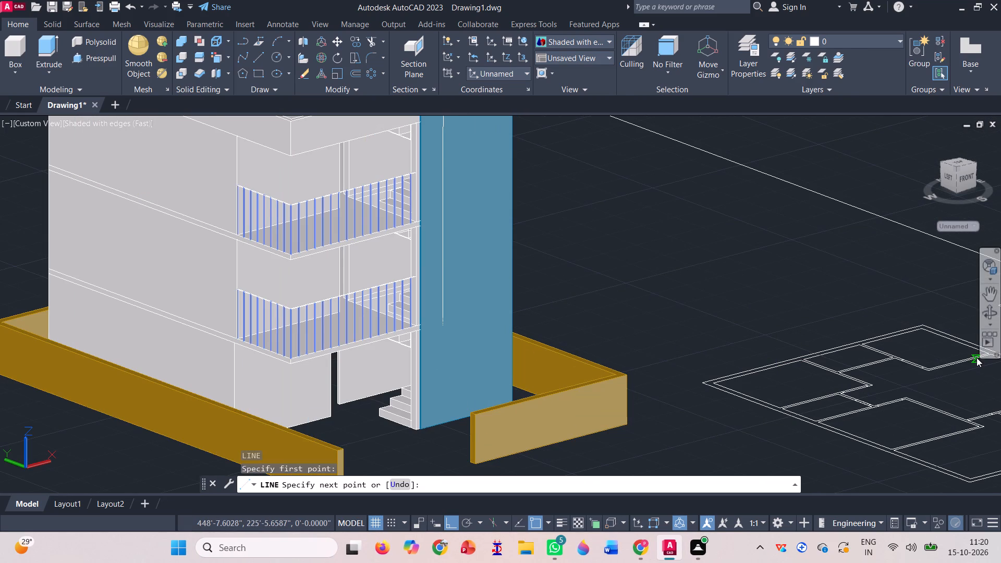
left_click(987, 317)
left_click_drag(624, 334, 628, 364)
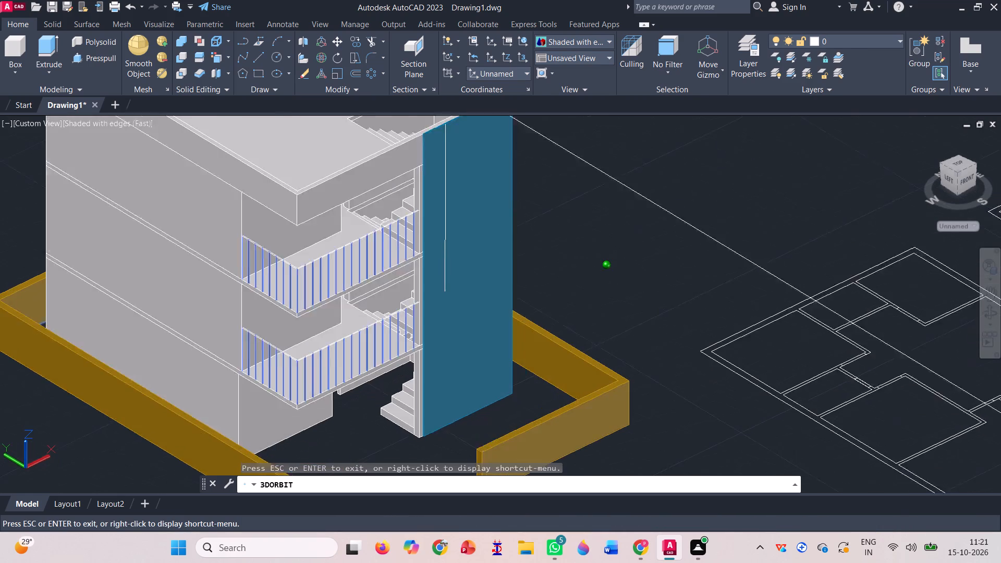
left_click_drag(628, 364, 629, 370)
key("Escape")
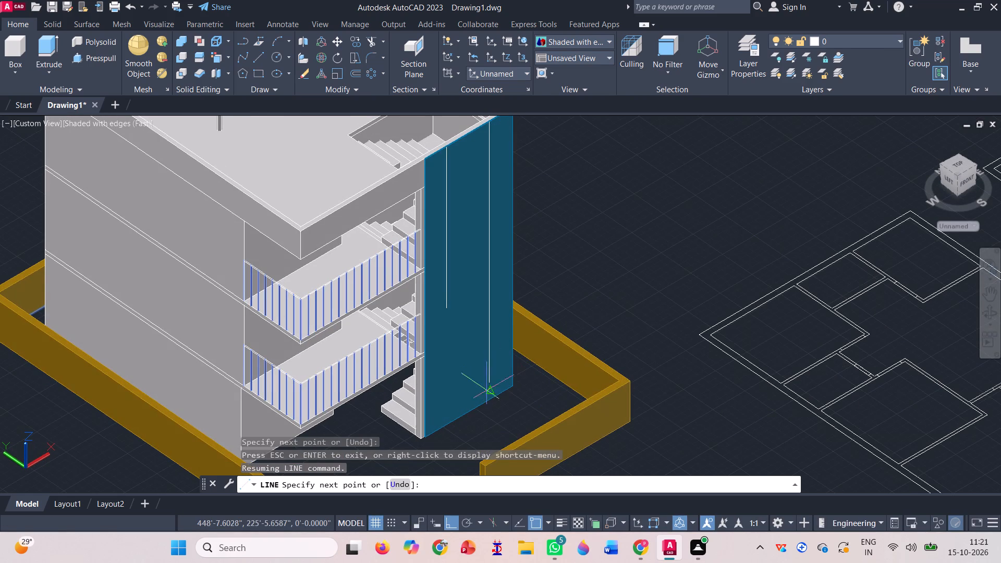
scroll(486, 390, "up", 3)
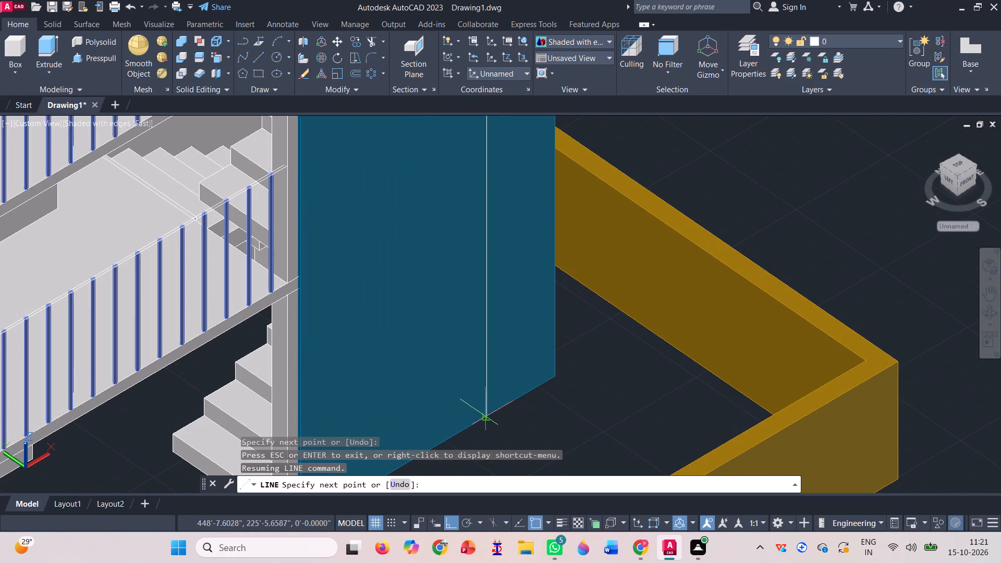
left_click(485, 416)
key("space")
scroll(557, 371, "down", 2)
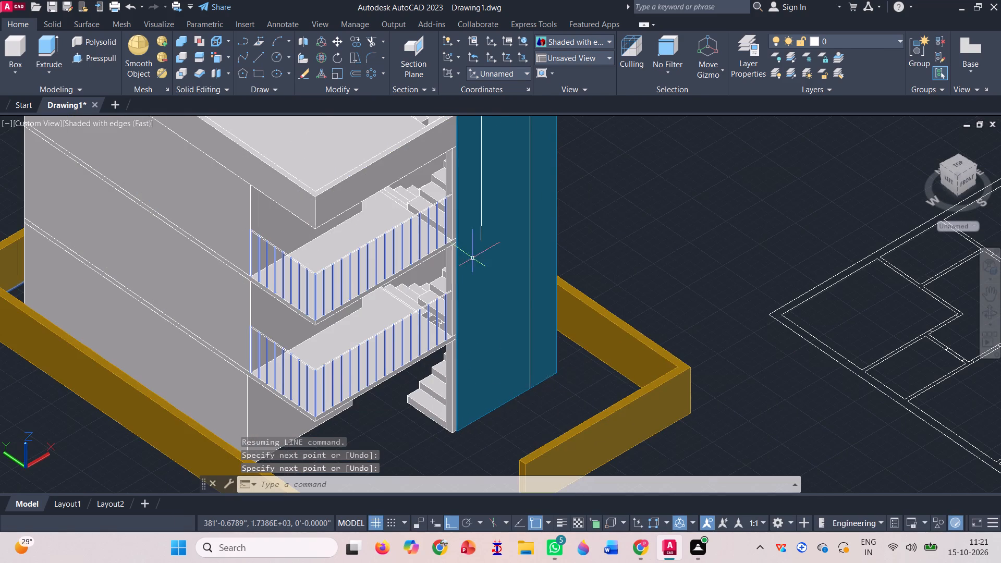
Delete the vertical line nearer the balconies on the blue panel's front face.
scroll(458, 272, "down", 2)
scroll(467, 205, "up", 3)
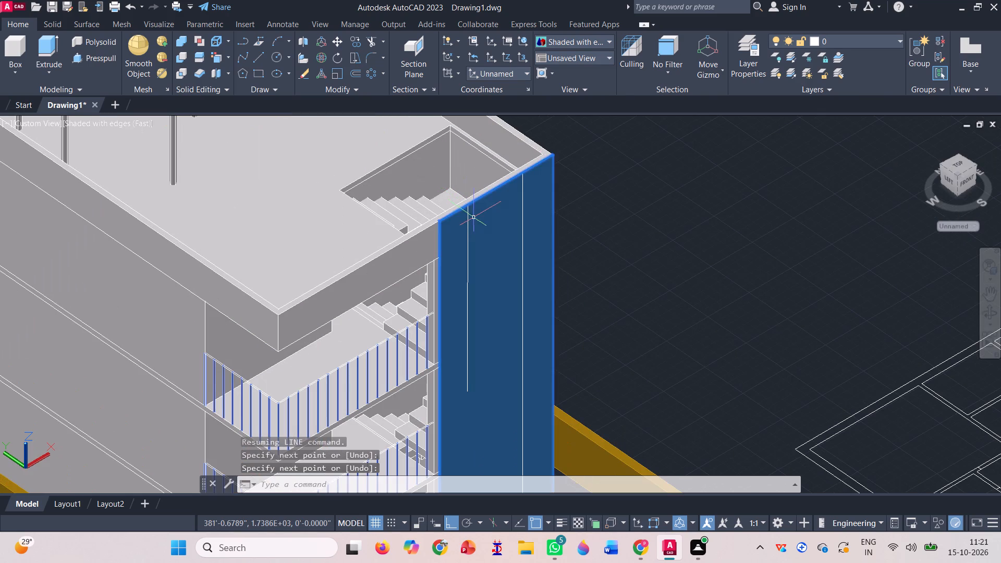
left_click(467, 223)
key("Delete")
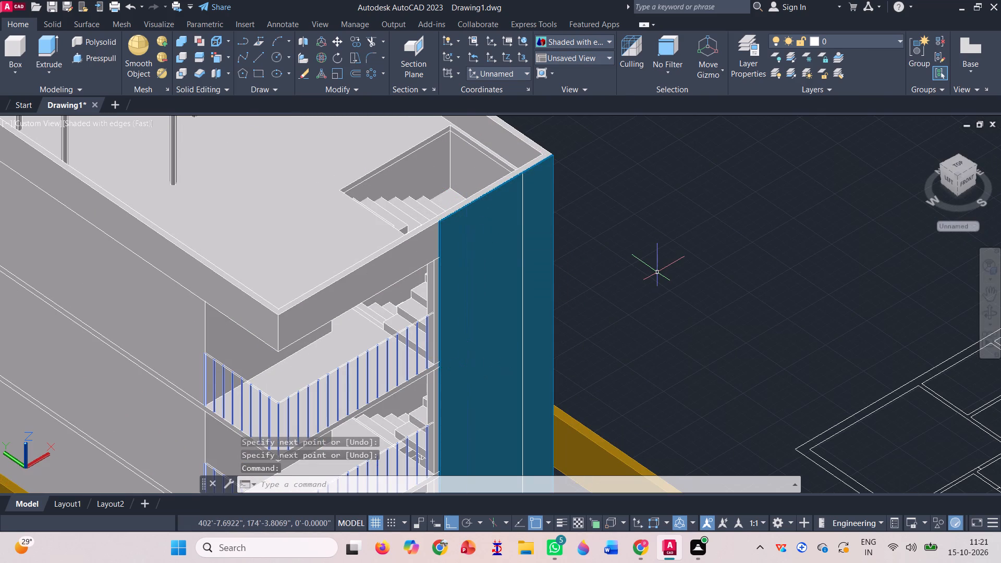
Draw a new vertical line on the blue panel's balcony side, from the front face's top edge down to its bottom edge.
left_click(259, 59)
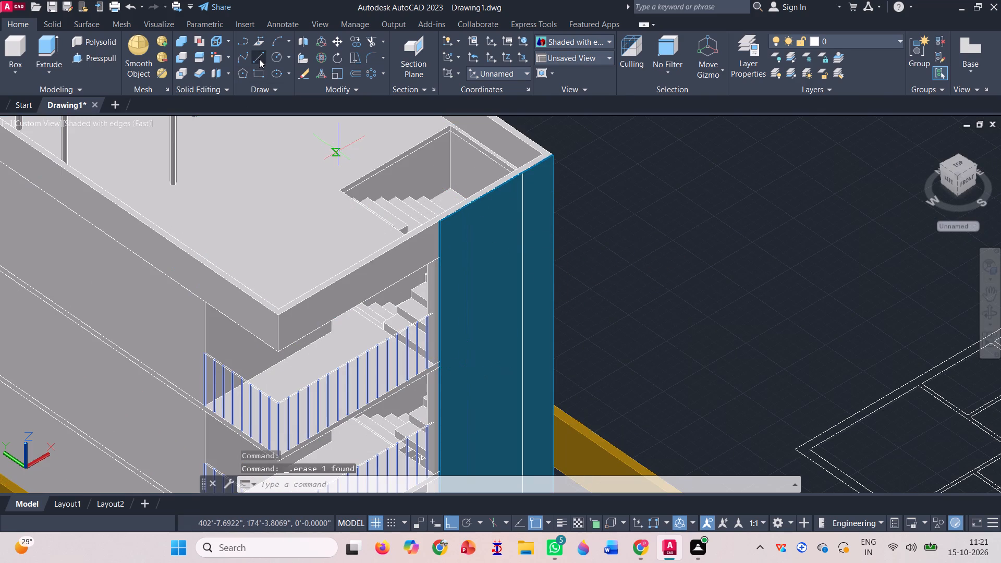
scroll(486, 197, "up", 1)
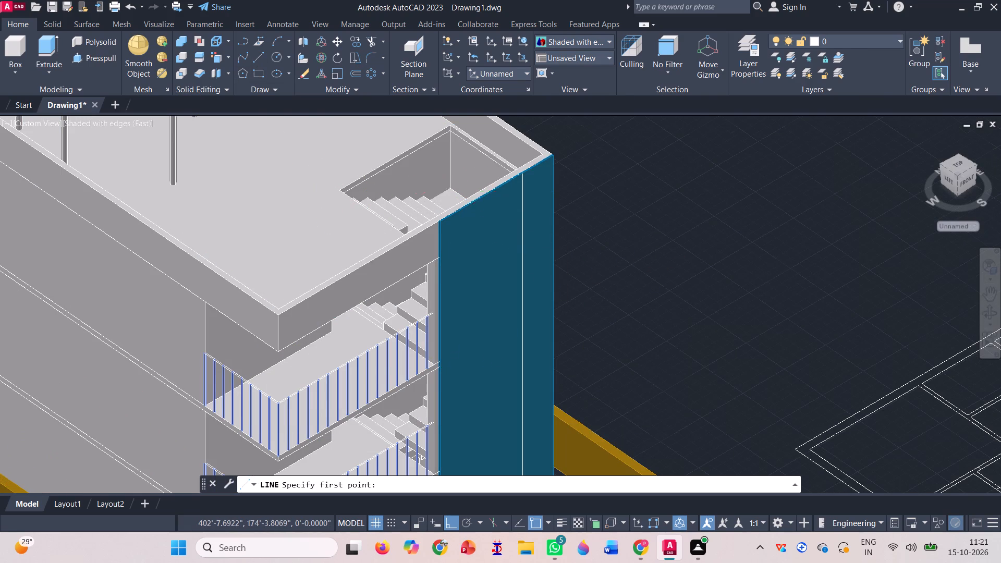
scroll(485, 198, "up", 1)
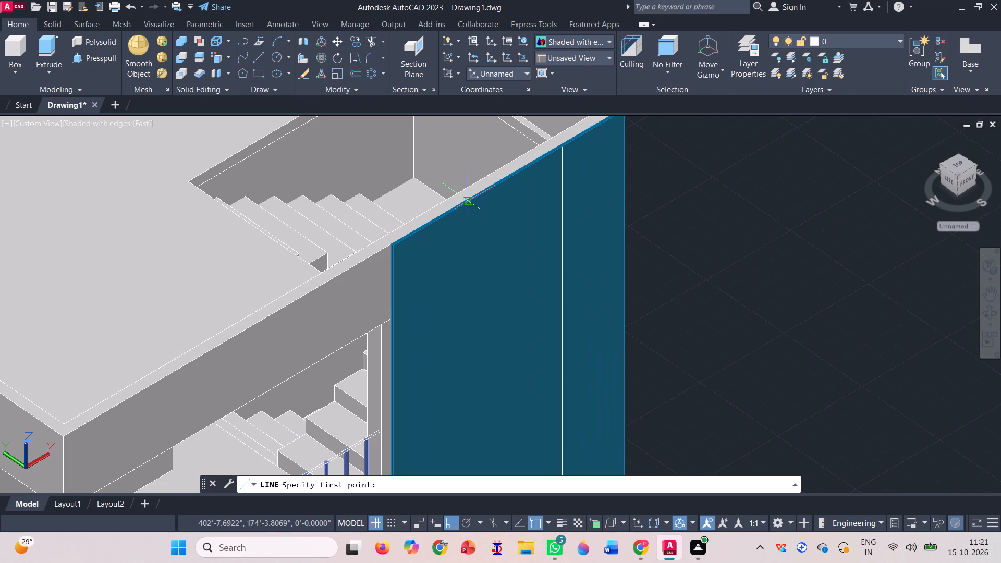
left_click(468, 201)
scroll(492, 168, "down", 2)
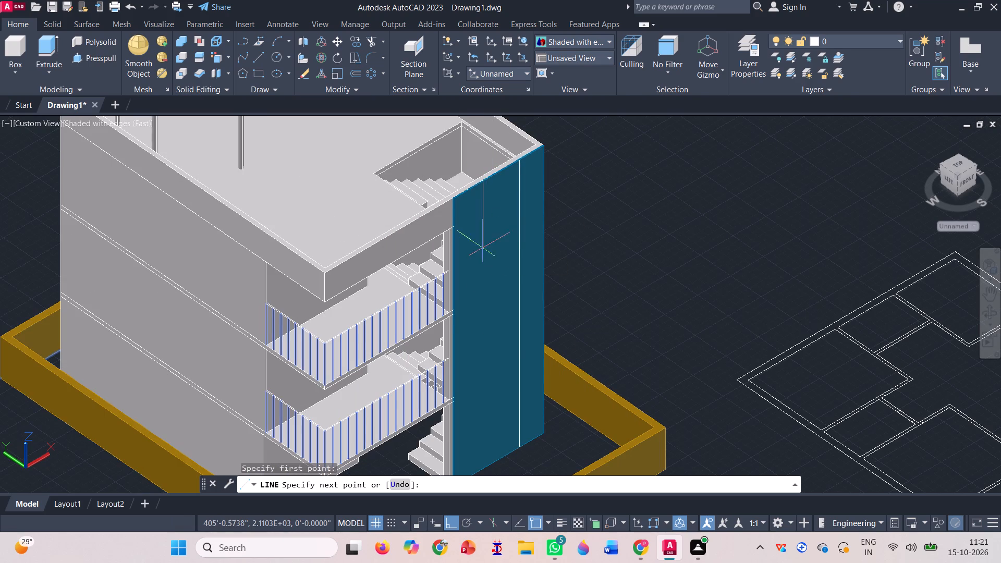
scroll(491, 297, "down", 1)
scroll(525, 452, "up", 1)
scroll(484, 377, "up", 2)
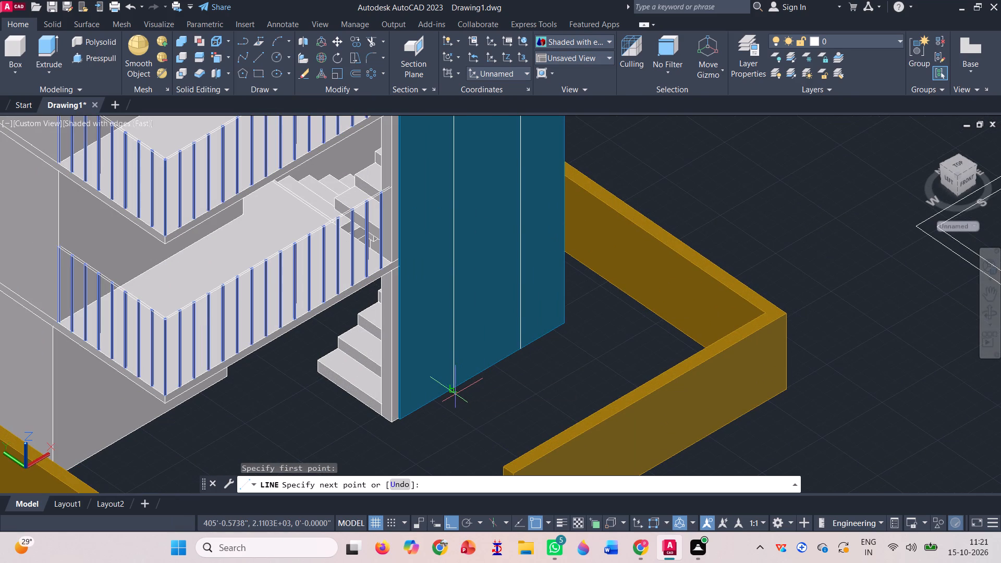
left_click(455, 387)
key("space")
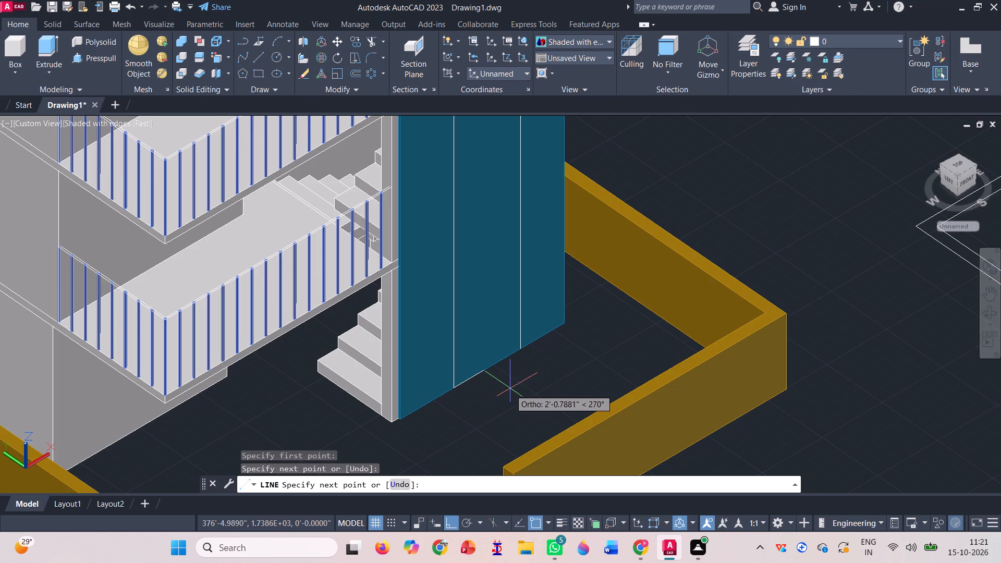
Draw a horizontal line across the blue panel's front face between the two vertical lines, level with the upper balcony.
scroll(457, 391, "down", 2)
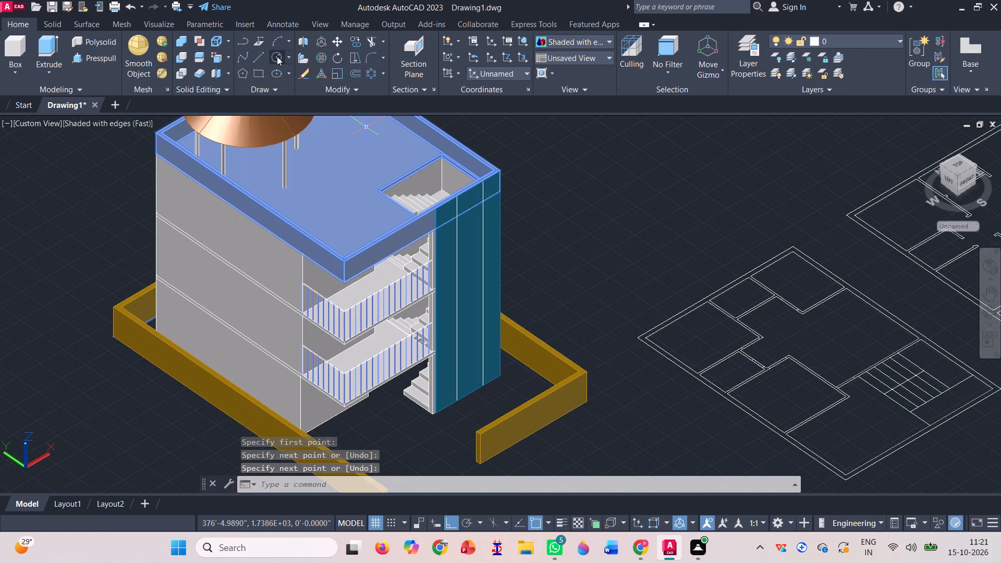
left_click(260, 52)
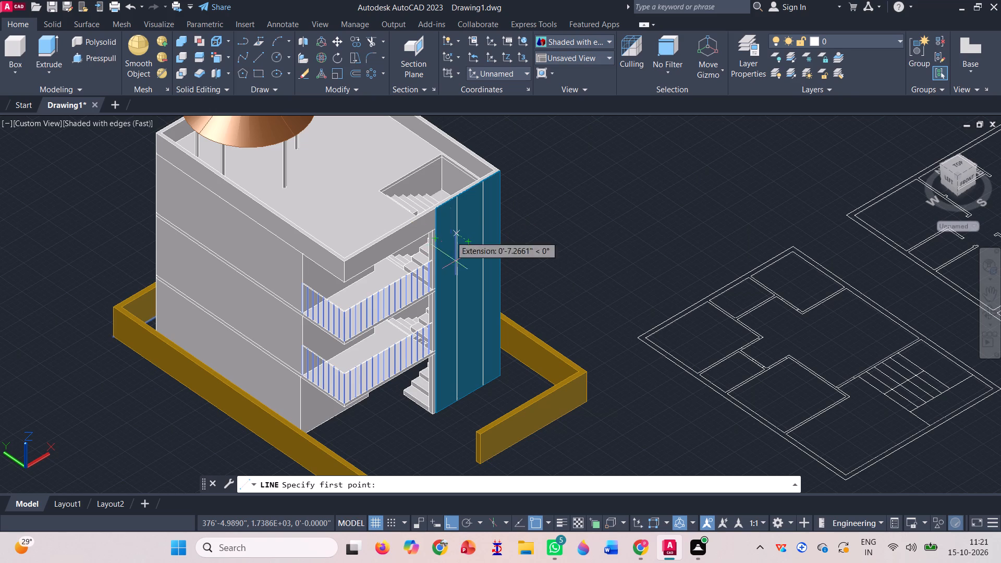
scroll(455, 261, "up", 4)
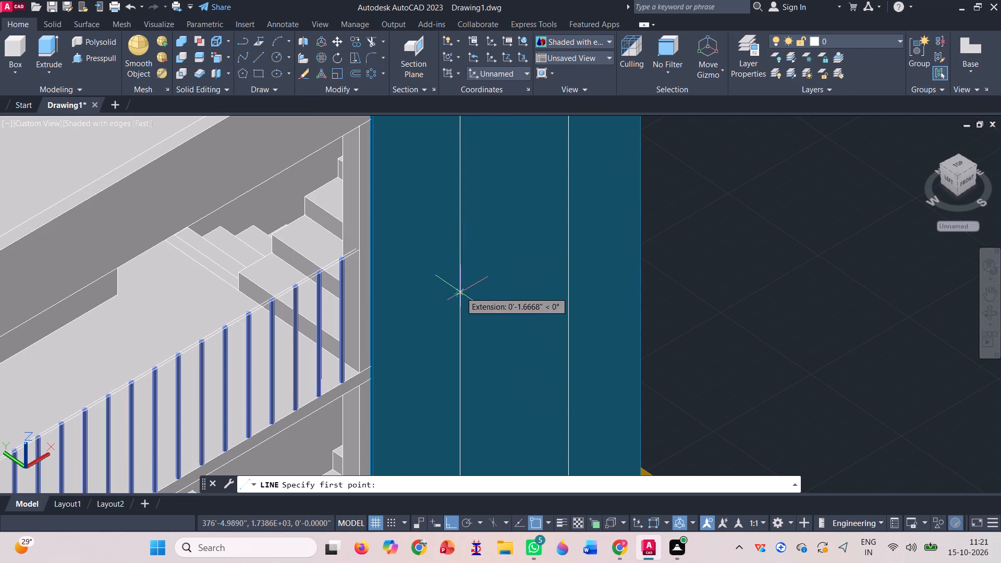
scroll(460, 292, "up", 3)
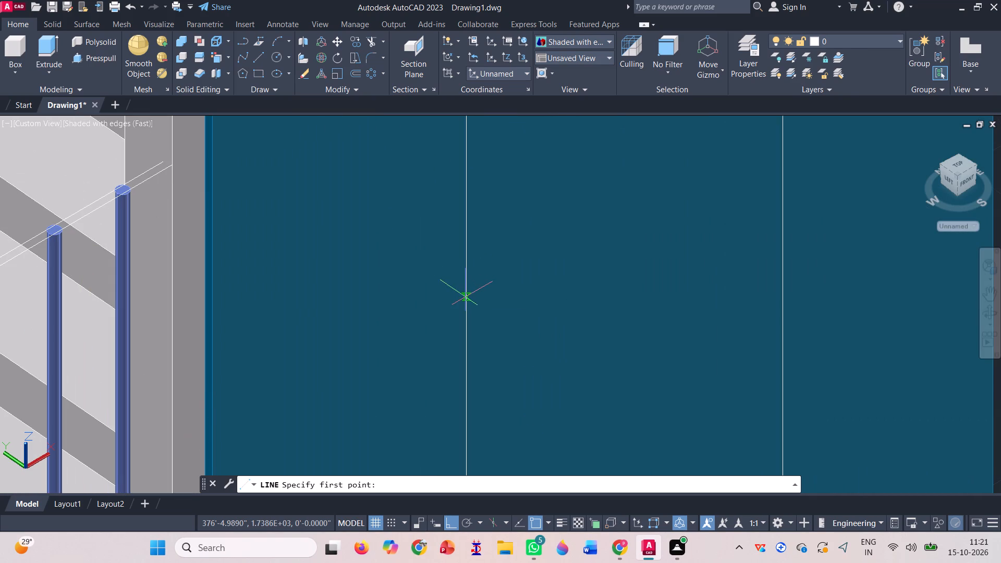
left_click(466, 288)
scroll(407, 346, "down", 2)
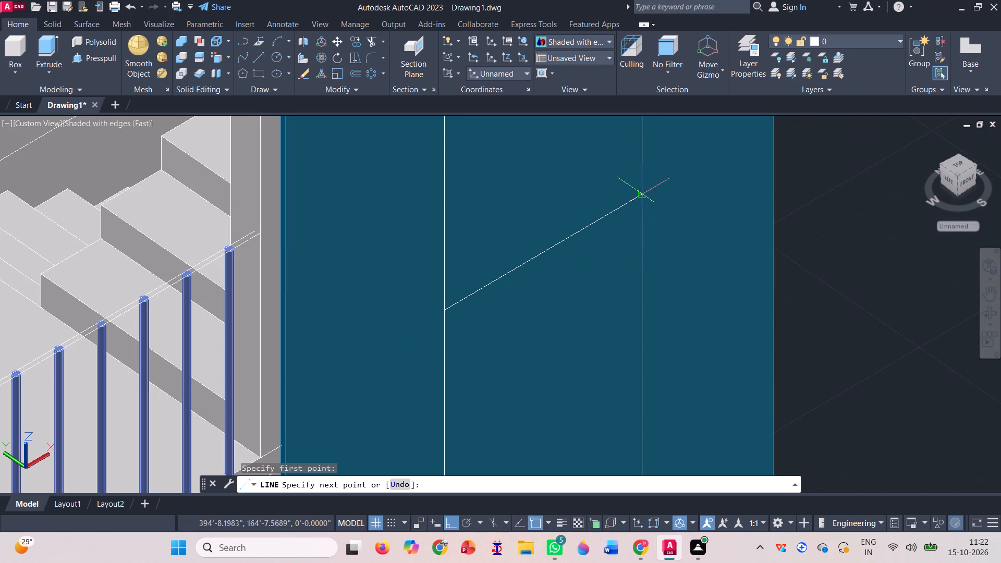
left_click(645, 193)
scroll(560, 231, "down", 4)
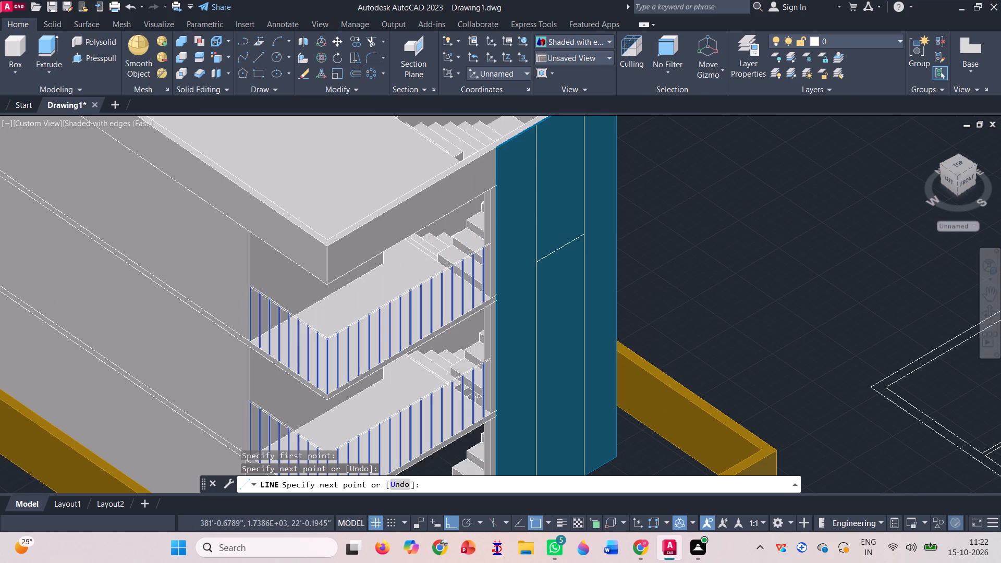
key("space")
scroll(532, 296, "down", 1)
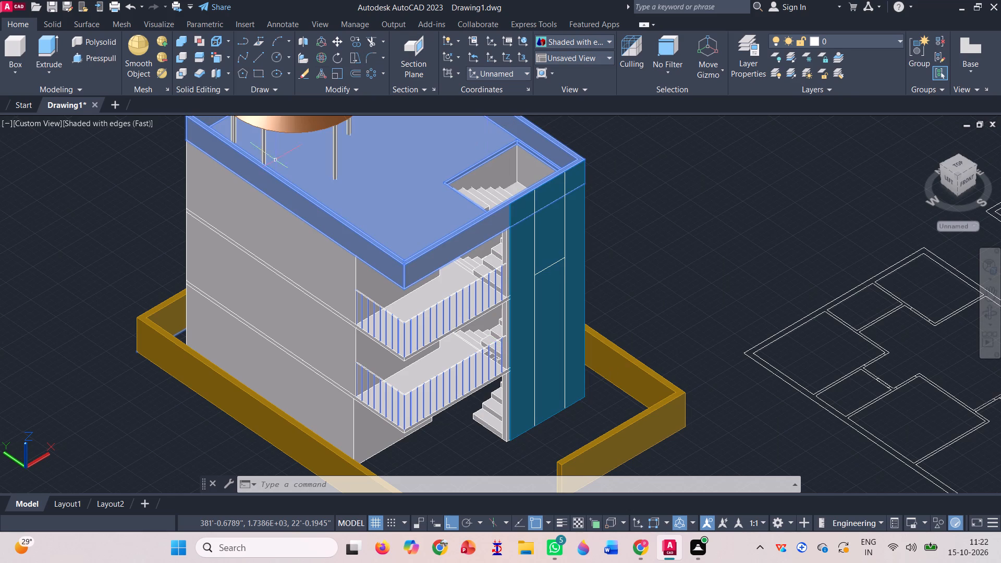
Copy the horizontal line on the blue panel's front face 5' upward, using its end on the balcony-side vertical line as base point.
left_click(350, 40)
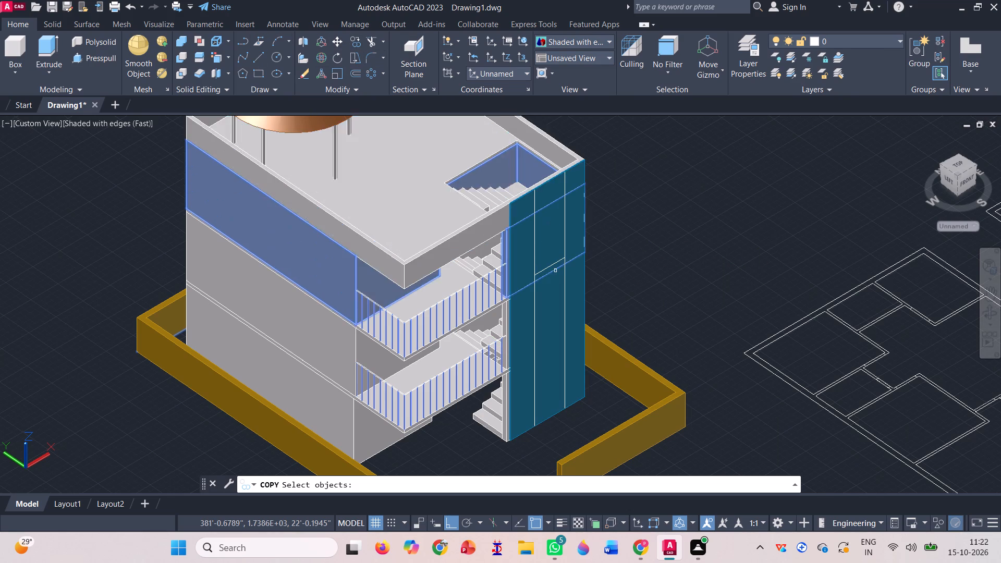
scroll(555, 270, "up", 3)
left_click(540, 259)
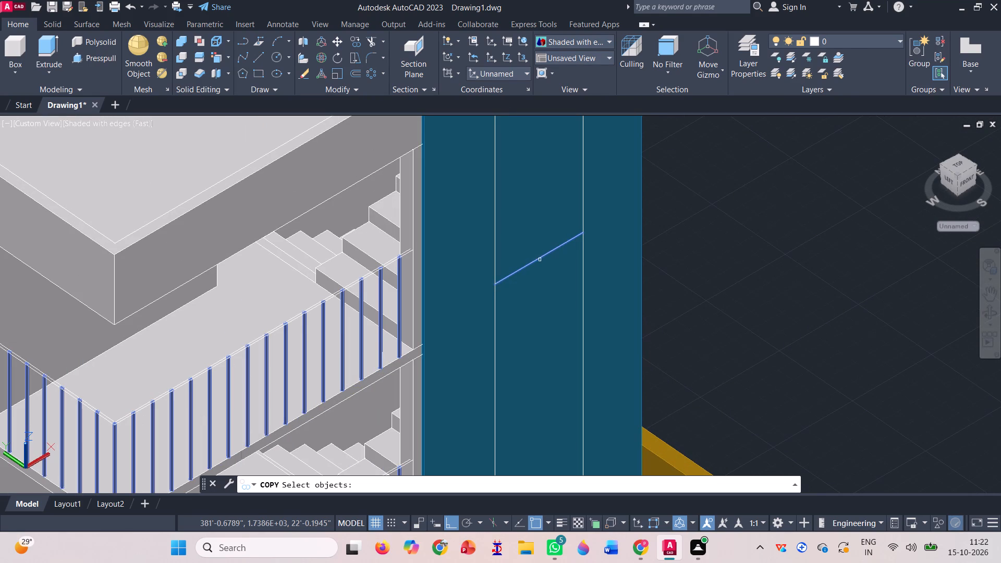
key("space")
left_click(500, 279)
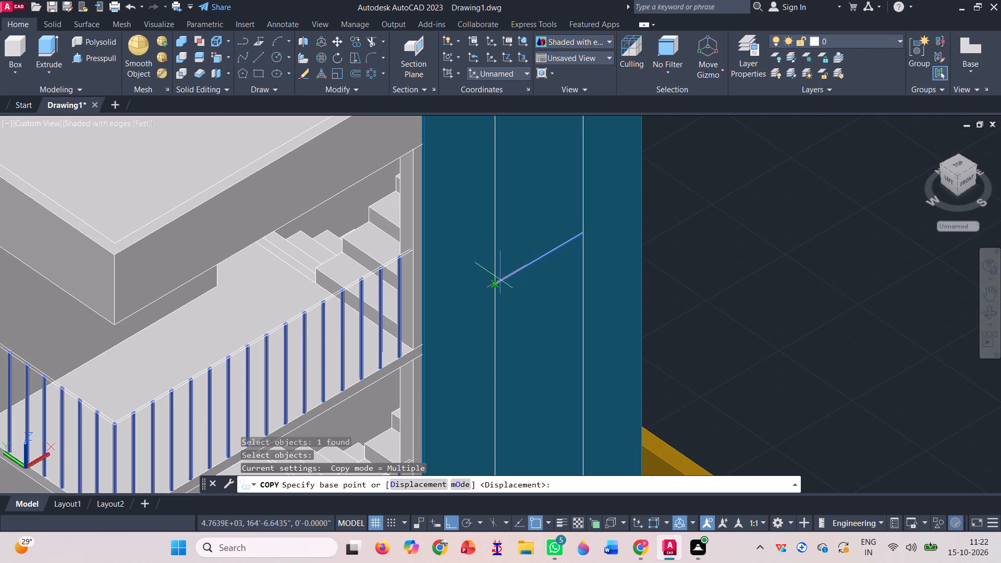
scroll(500, 279, "down", 3)
scroll(494, 263, "up", 3)
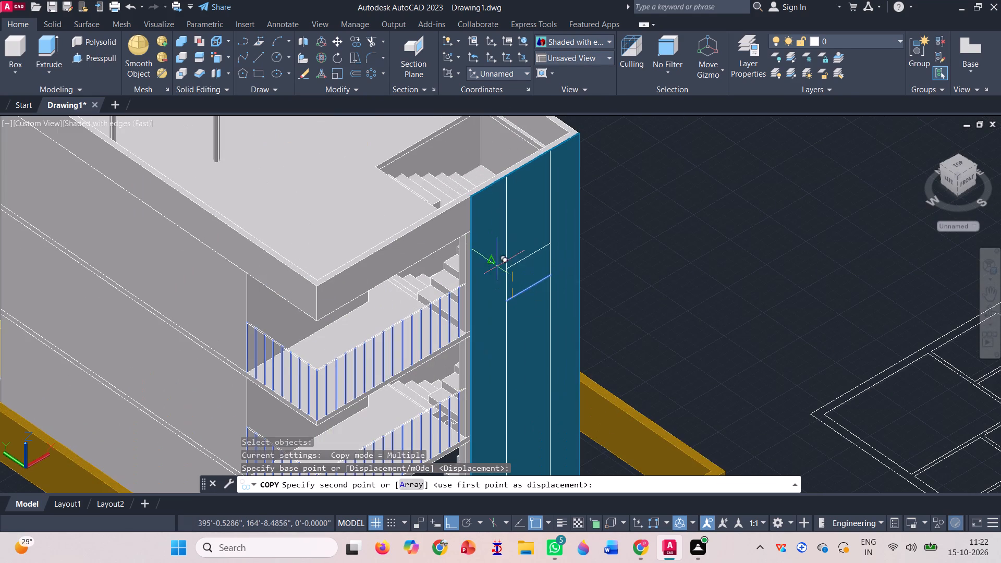
scroll(511, 257, "up", 3)
scroll(497, 234, "down", 2)
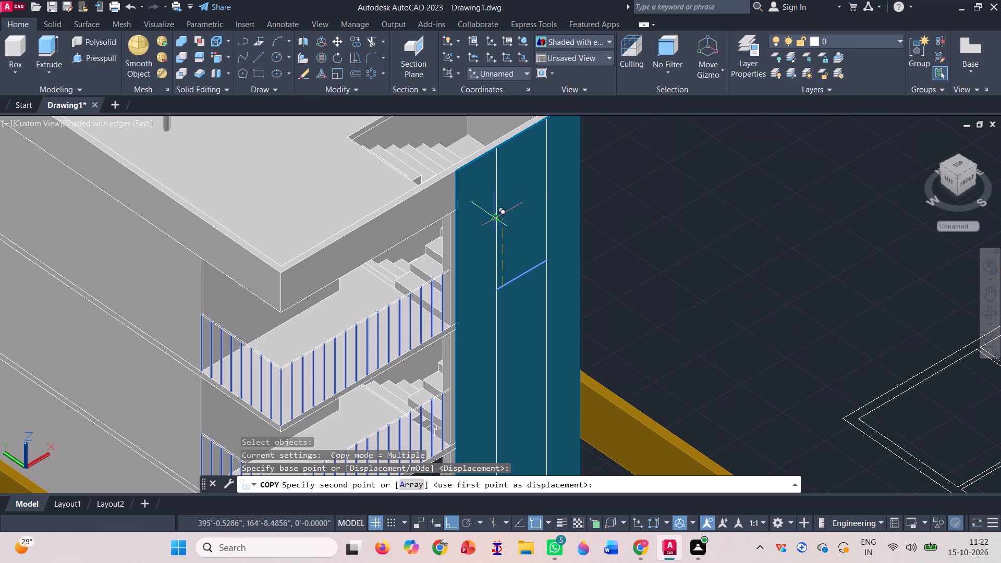
type("5'")
key("Return")
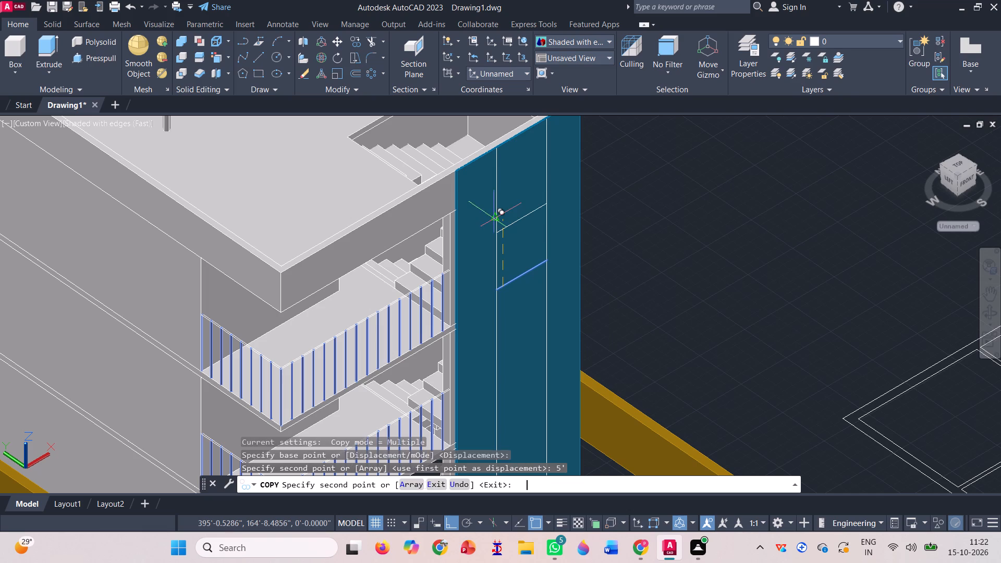
Place further copies of the horizontal line 10', 5', 20' and 15' below it on the blue panel, then finish copying.
scroll(492, 217, "down", 1)
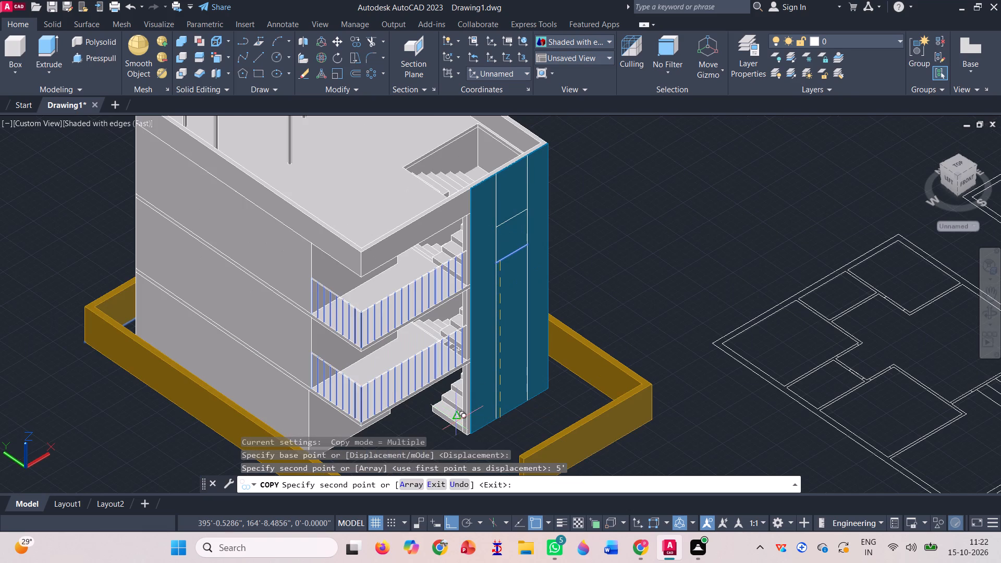
scroll(480, 396, "up", 1)
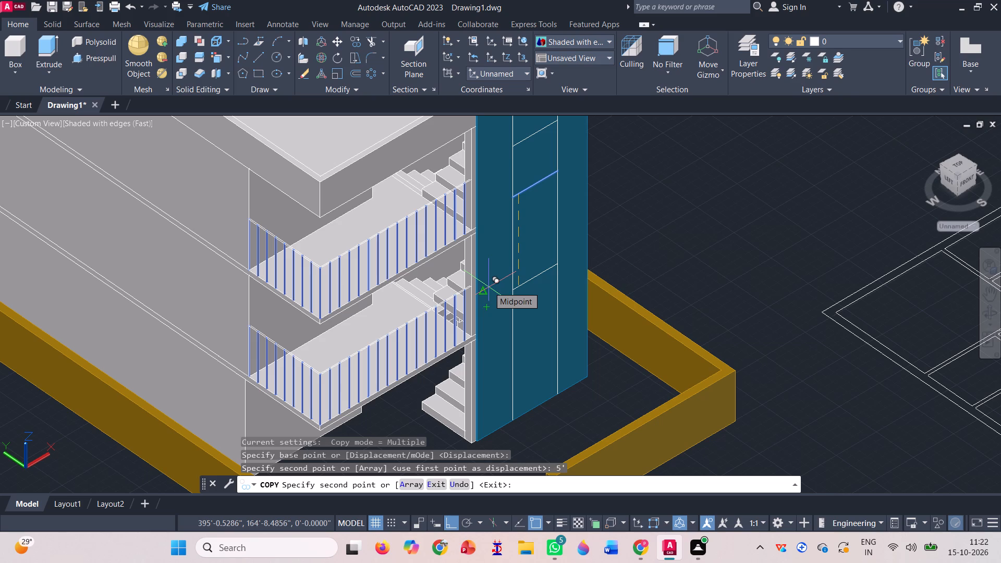
type("10'")
key("Return")
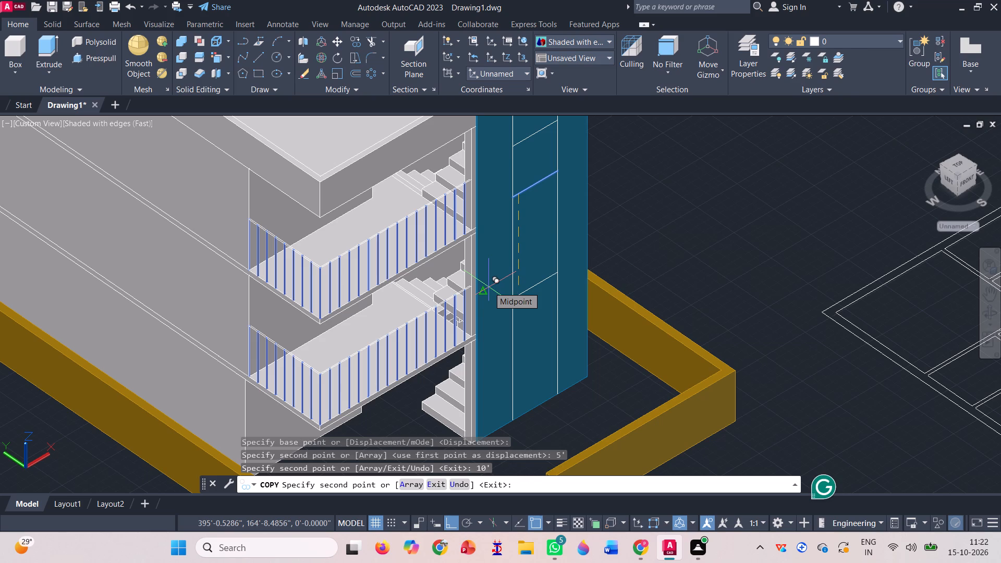
type("5'")
key("Return")
scroll(489, 286, "down", 1)
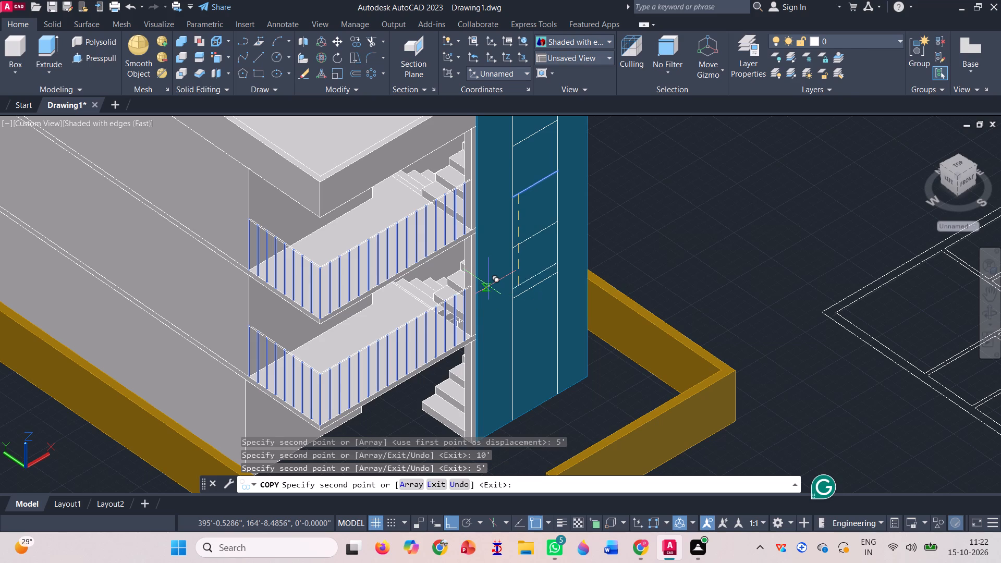
type("20'")
key("Return")
type("15'")
key("Return")
key("Return")
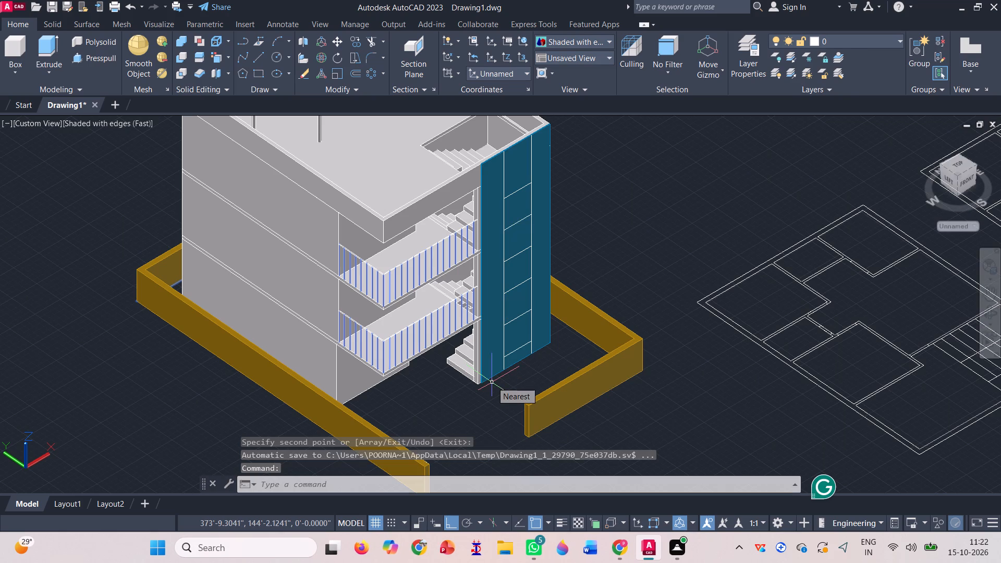
Presspull the rectangle between the original horizontal line and its upper copy slightly outward from the blue panel's front face.
left_click(101, 56)
scroll(508, 149, "up", 1)
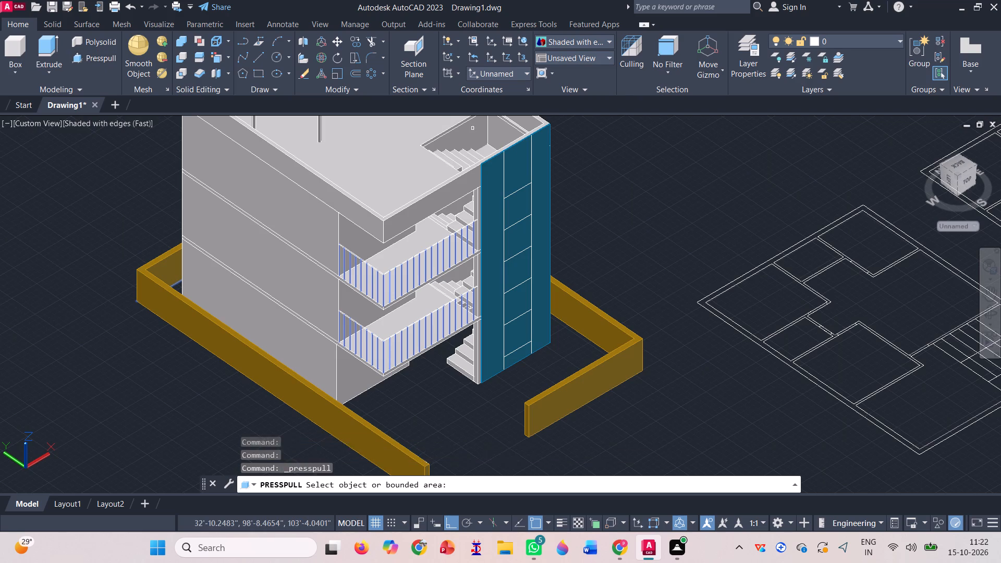
scroll(508, 149, "up", 2)
left_click(533, 273)
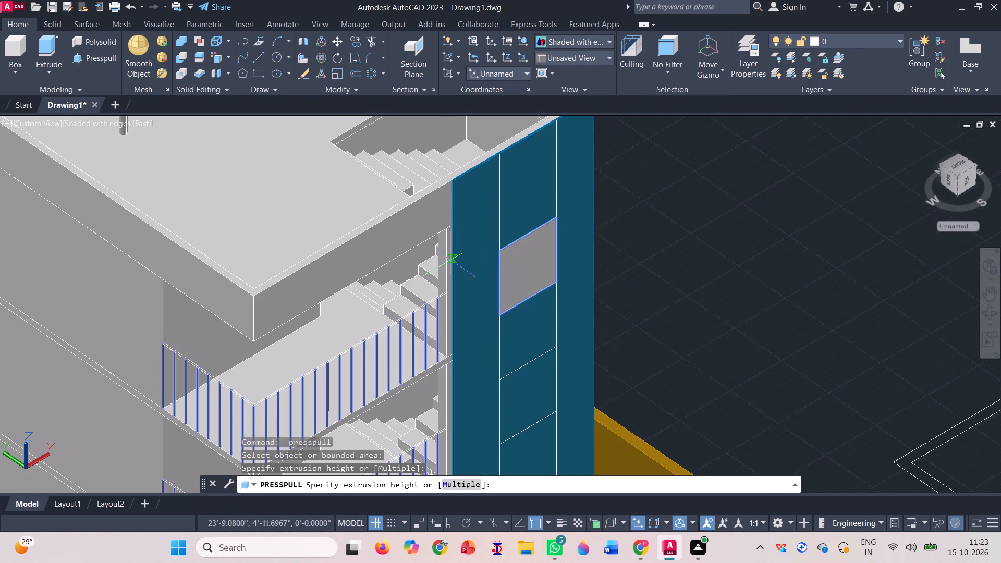
scroll(448, 258, "up", 6)
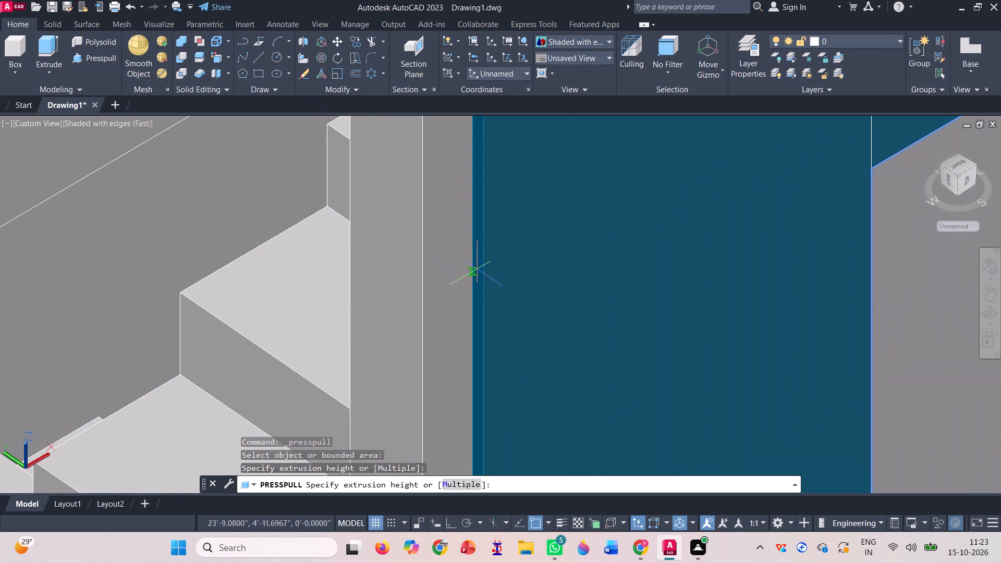
scroll(470, 258, "down", 3)
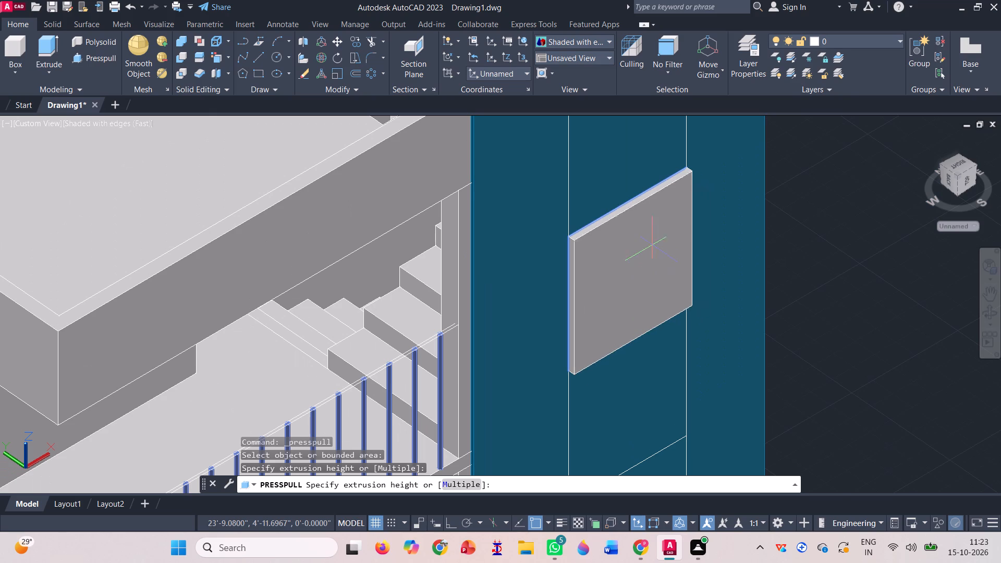
scroll(579, 218, "up", 2)
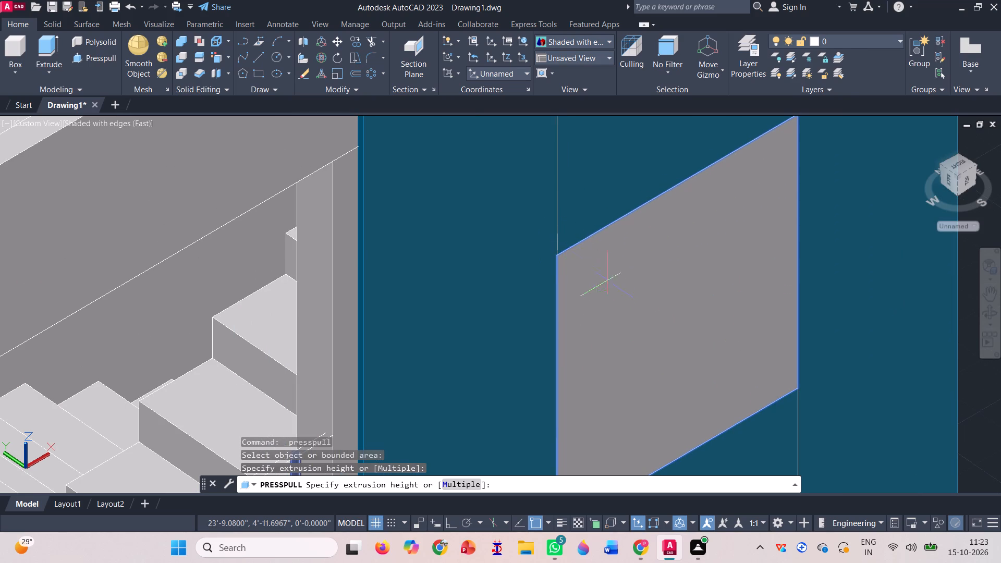
scroll(609, 268, "down", 2)
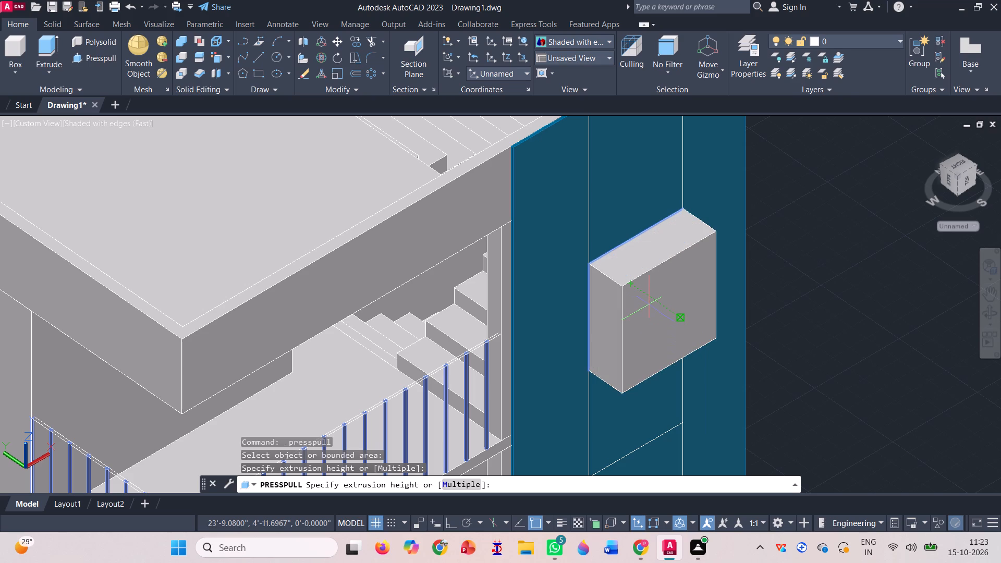
scroll(603, 259, "up", 3)
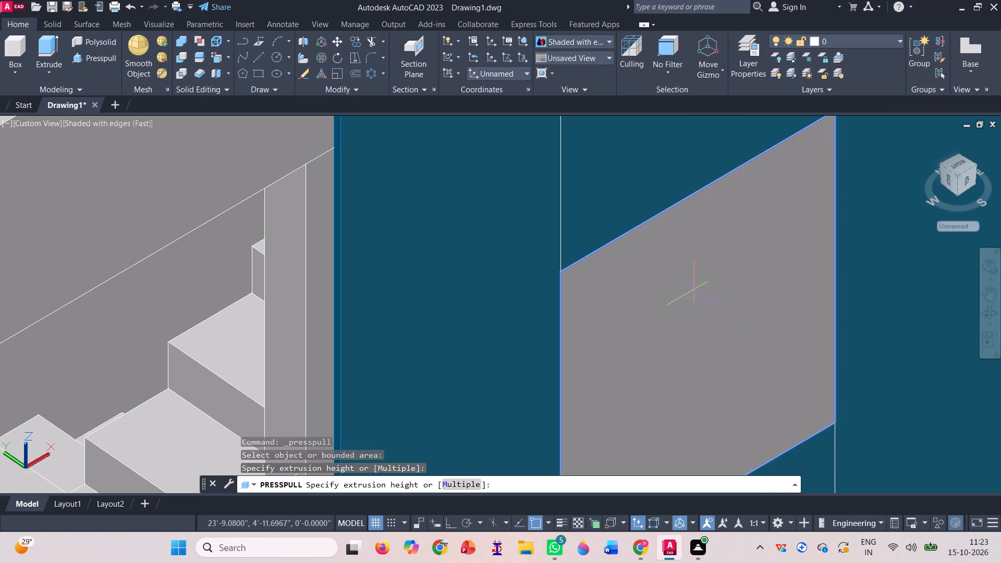
scroll(679, 244, "down", 2)
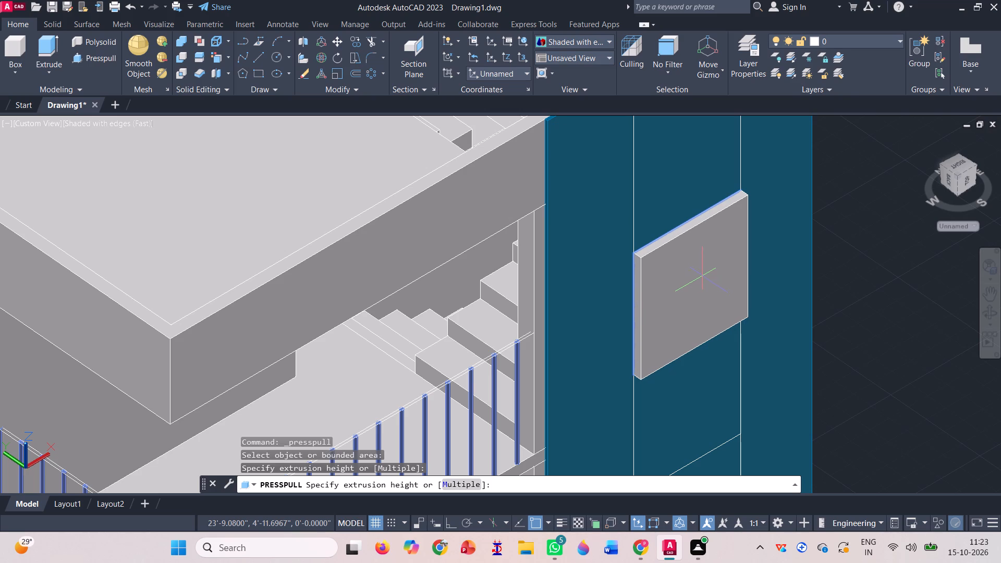
left_click(700, 273)
scroll(675, 233, "down", 1)
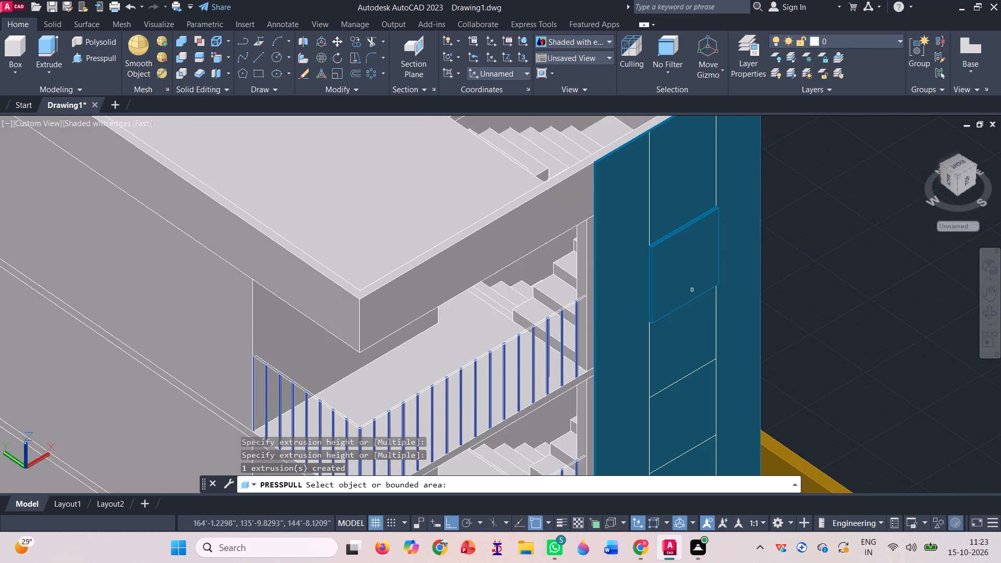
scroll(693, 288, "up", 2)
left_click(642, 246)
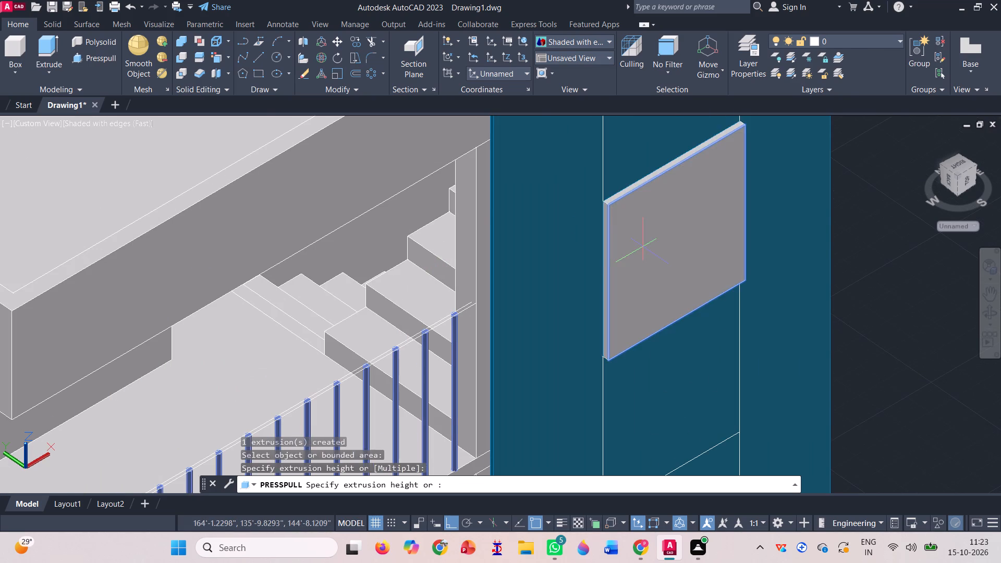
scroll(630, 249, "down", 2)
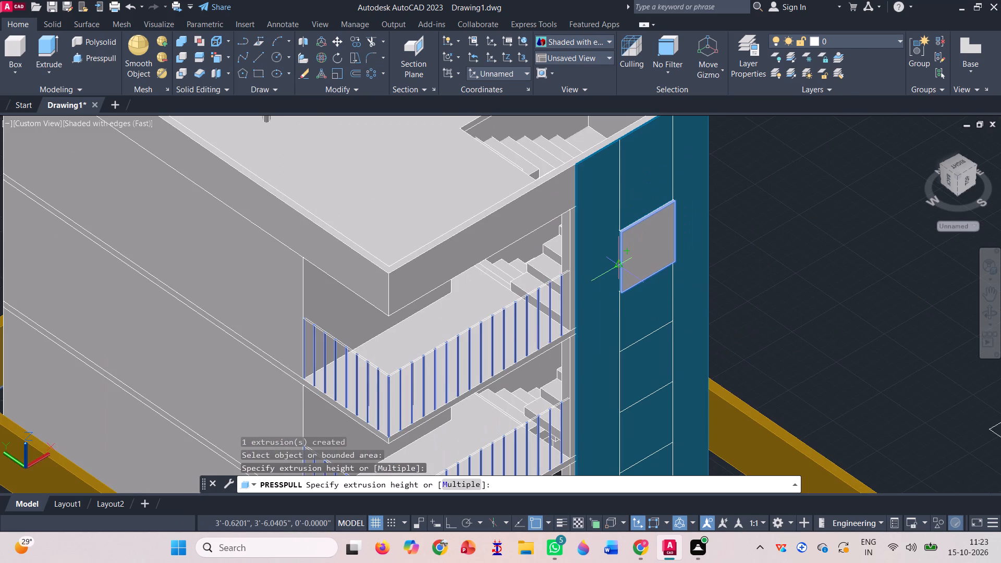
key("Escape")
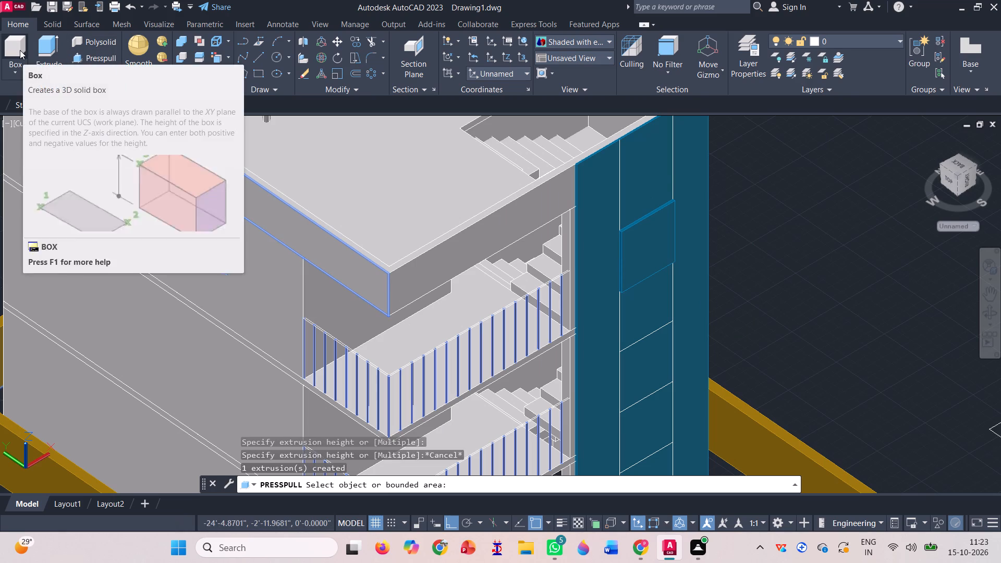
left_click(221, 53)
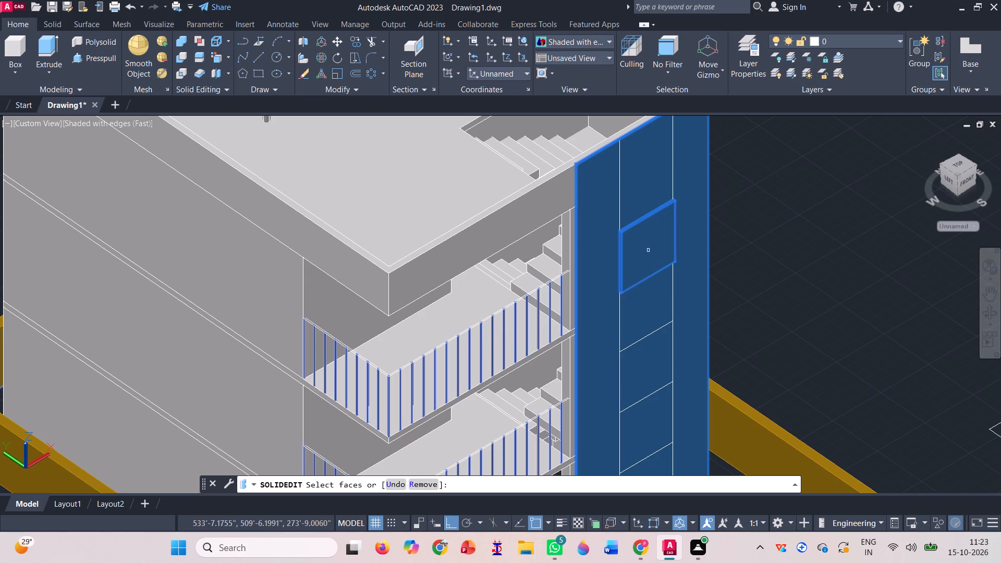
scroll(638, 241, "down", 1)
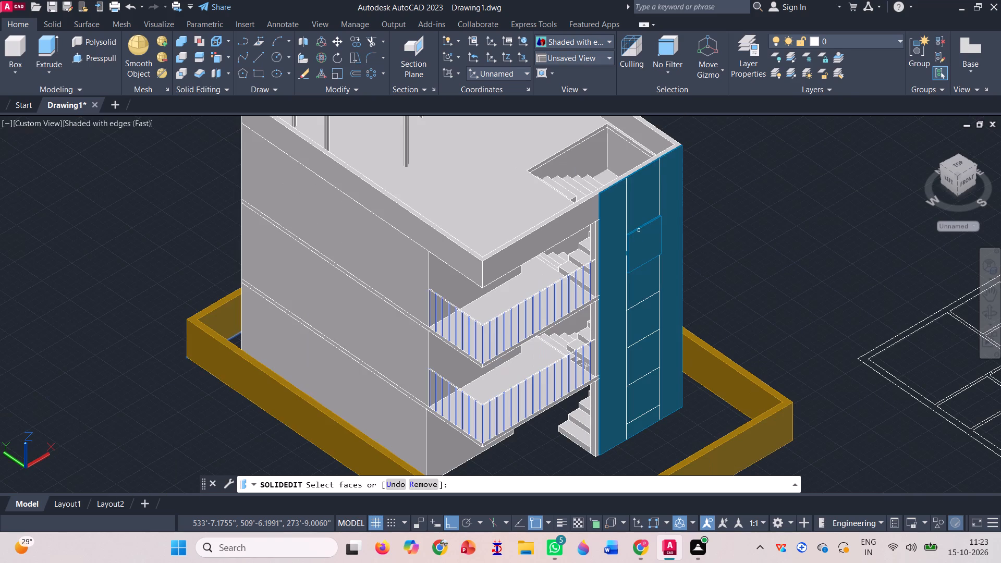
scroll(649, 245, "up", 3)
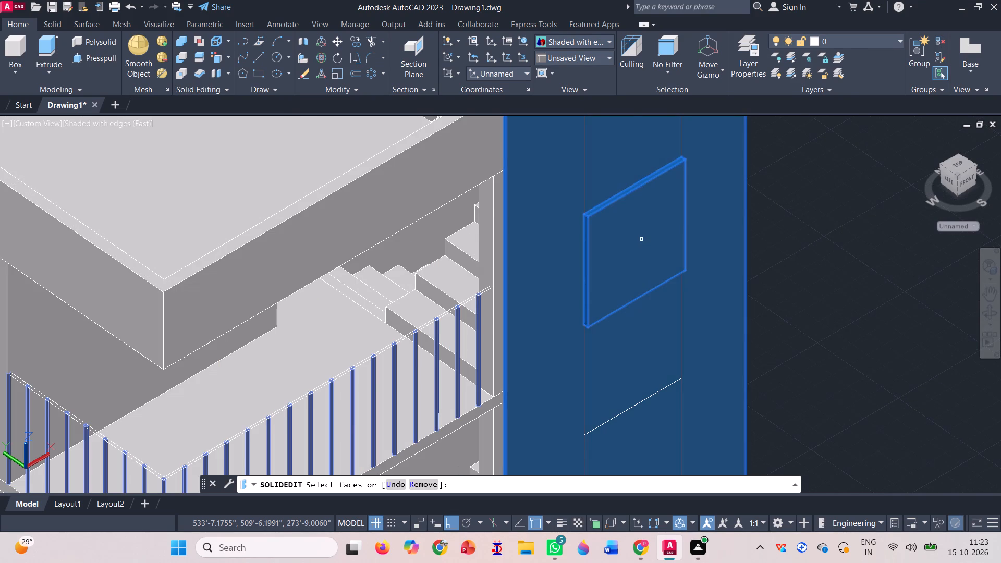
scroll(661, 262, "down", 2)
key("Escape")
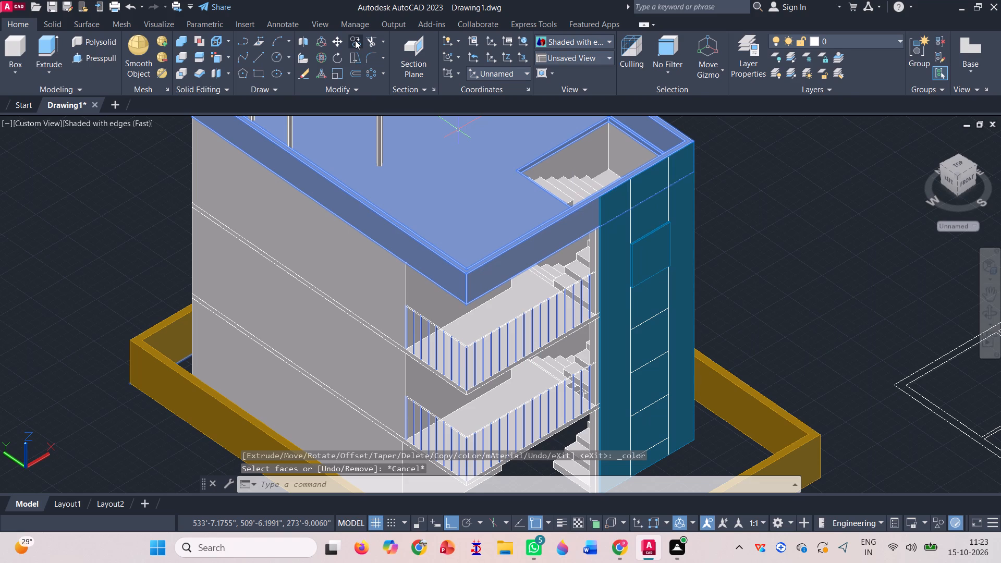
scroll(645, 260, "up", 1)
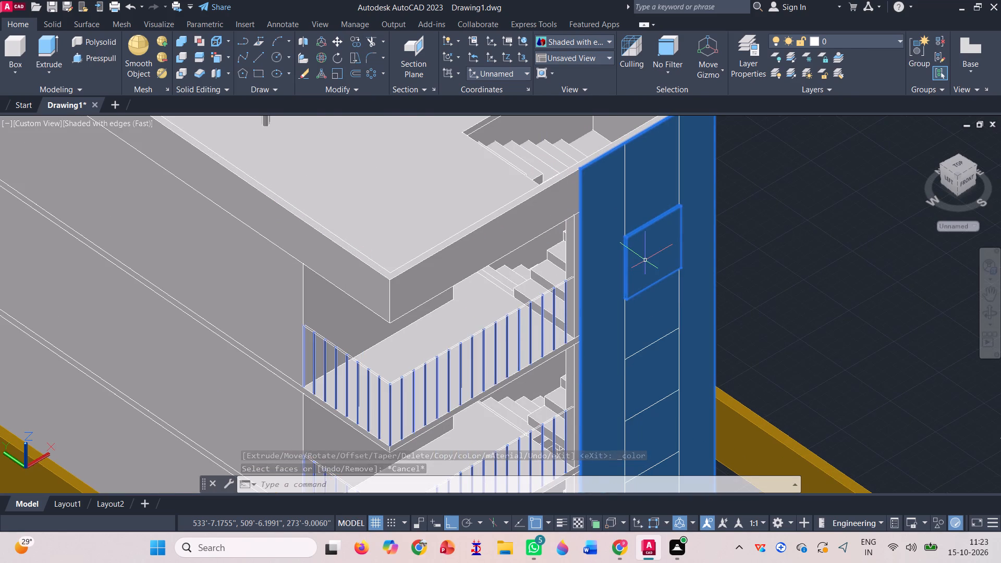
Presspull the rectangle in the middle of the blue panel's front face slightly outward.
scroll(645, 260, "down", 1)
left_click(630, 219)
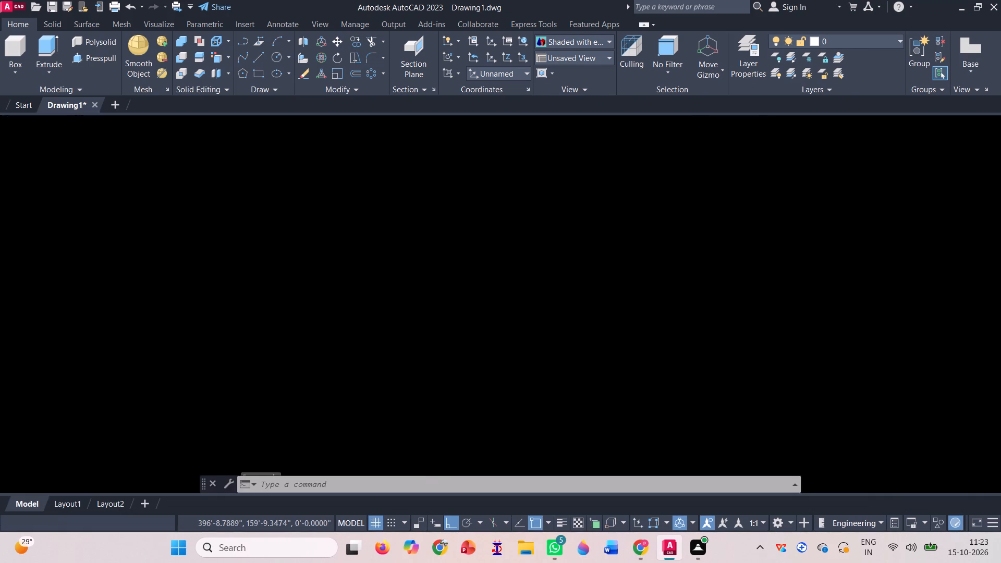
key("Escape")
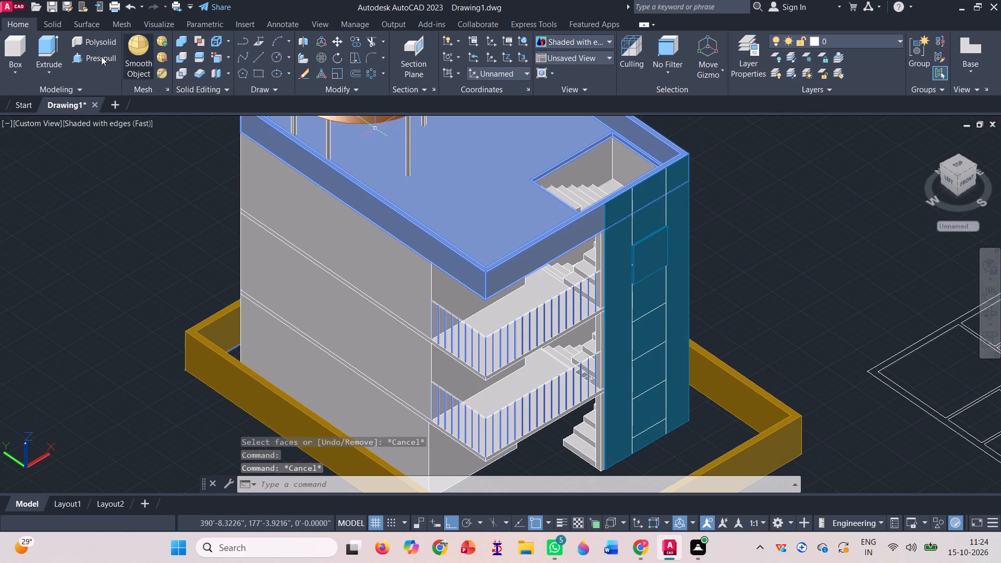
left_click(80, 55)
scroll(658, 344, "up", 2)
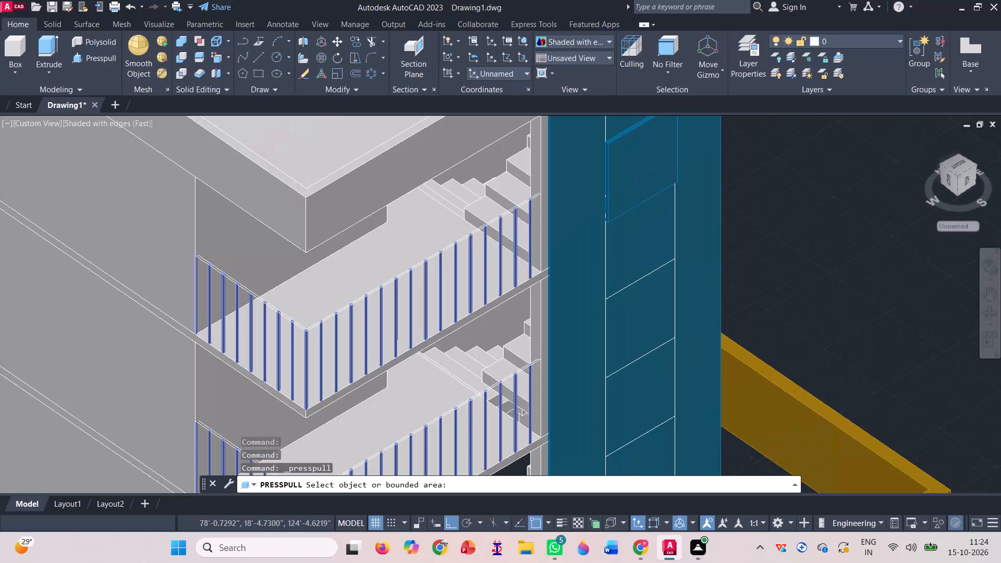
left_click(639, 328)
scroll(639, 328, "down", 1)
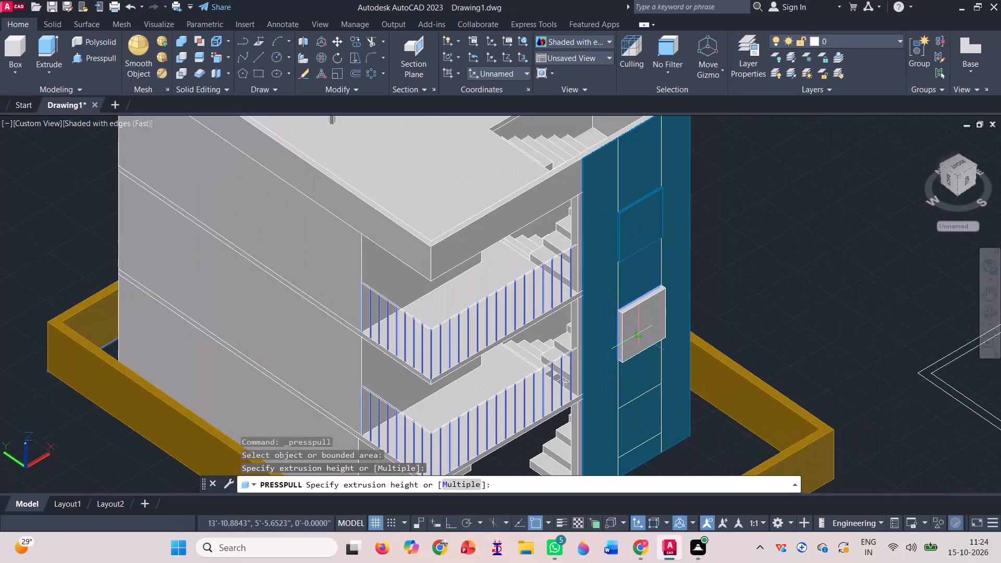
left_click(639, 328)
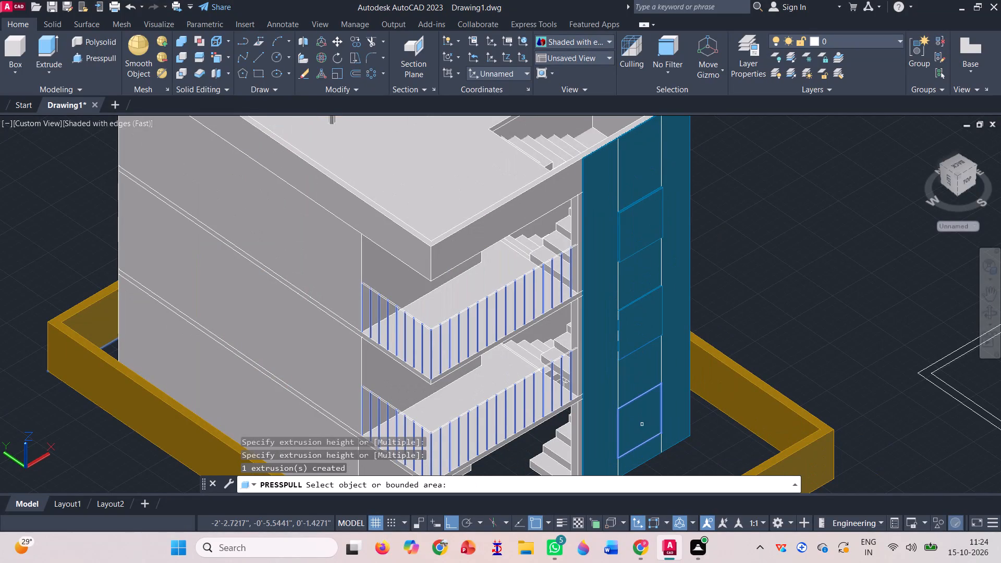
Presspull the lowest rectangle on the blue panel inward to cut an opening, and end the command.
left_click(641, 420)
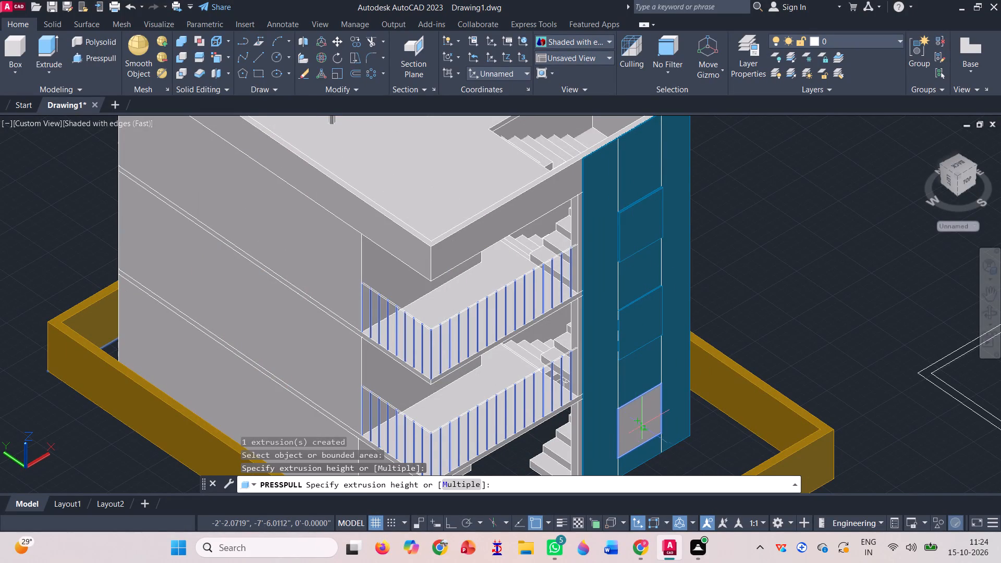
left_click(647, 424)
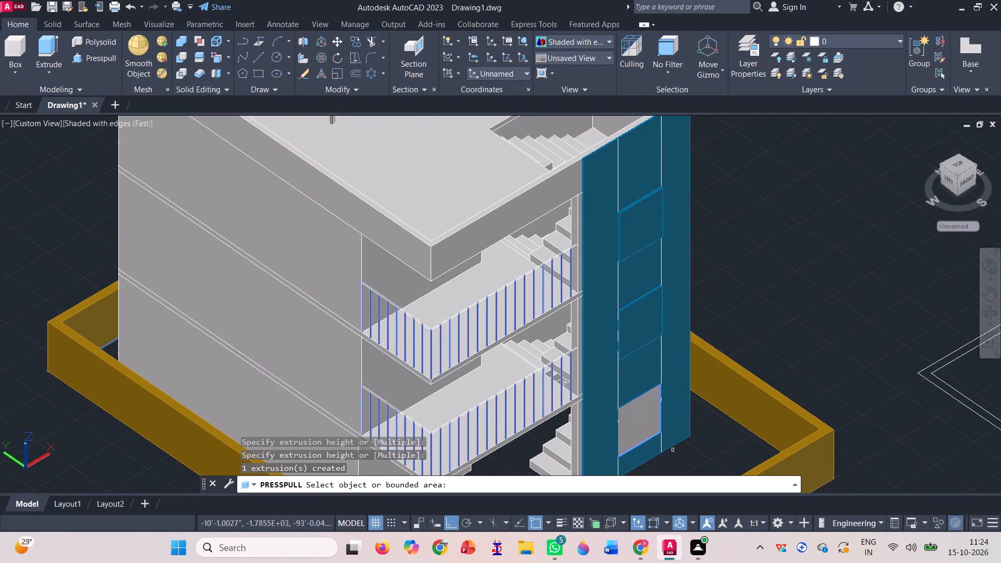
scroll(648, 426, "up", 2)
scroll(646, 409, "down", 3)
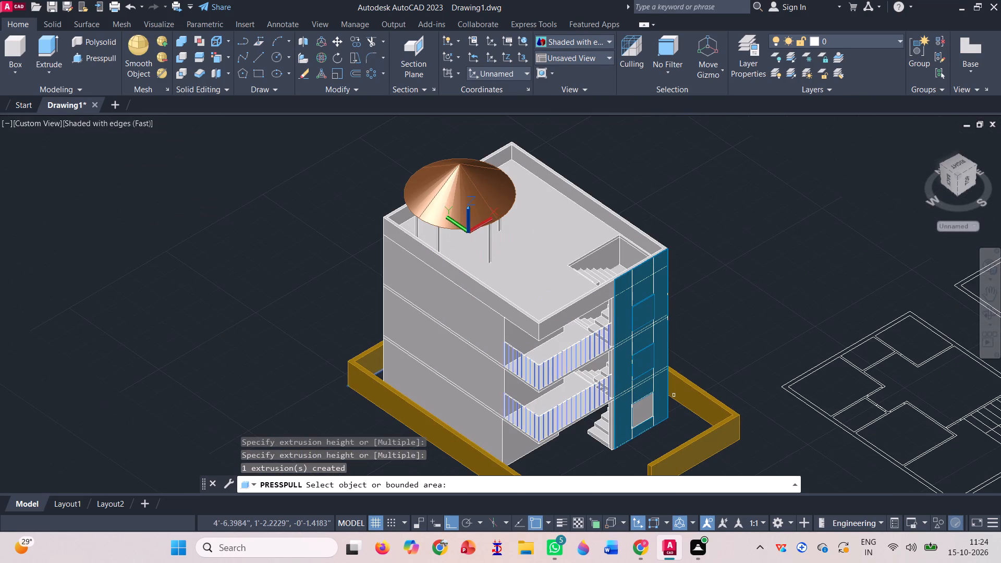
key("Escape")
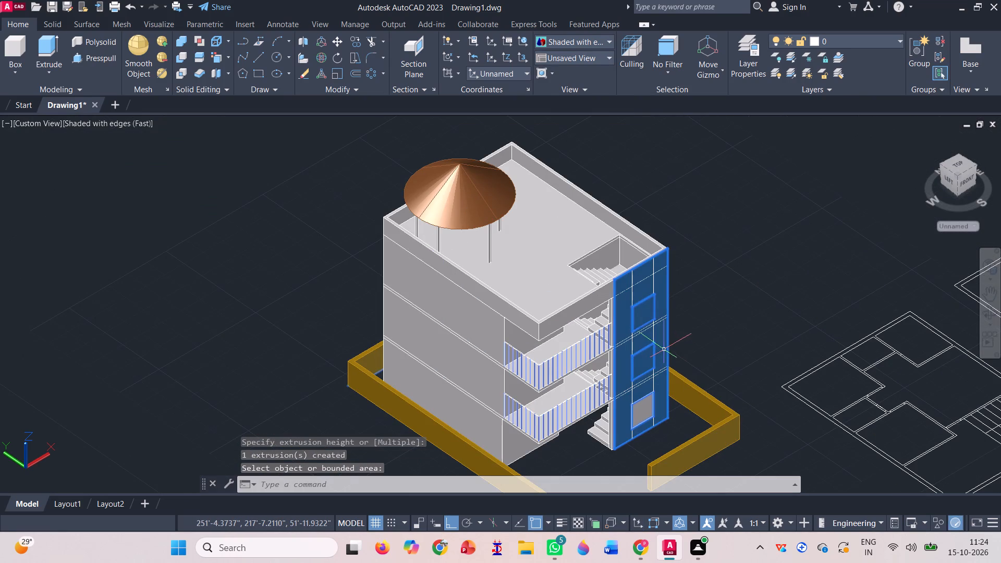
Move the blue panel off the building's front to the empty ground outside the boundary wall.
left_click(664, 347)
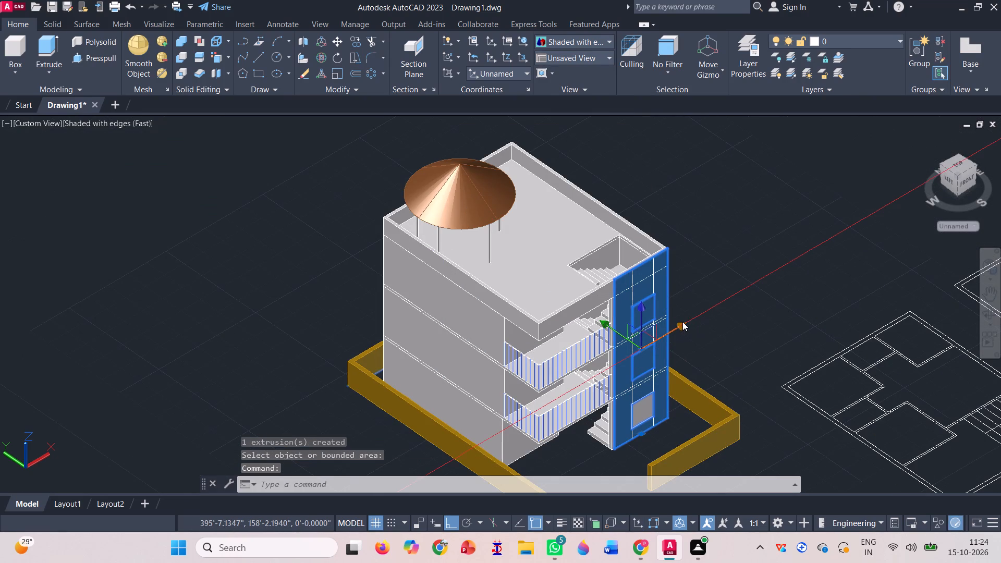
left_click_drag(679, 320, 641, 348)
scroll(662, 333, "down", 2)
left_click(505, 421)
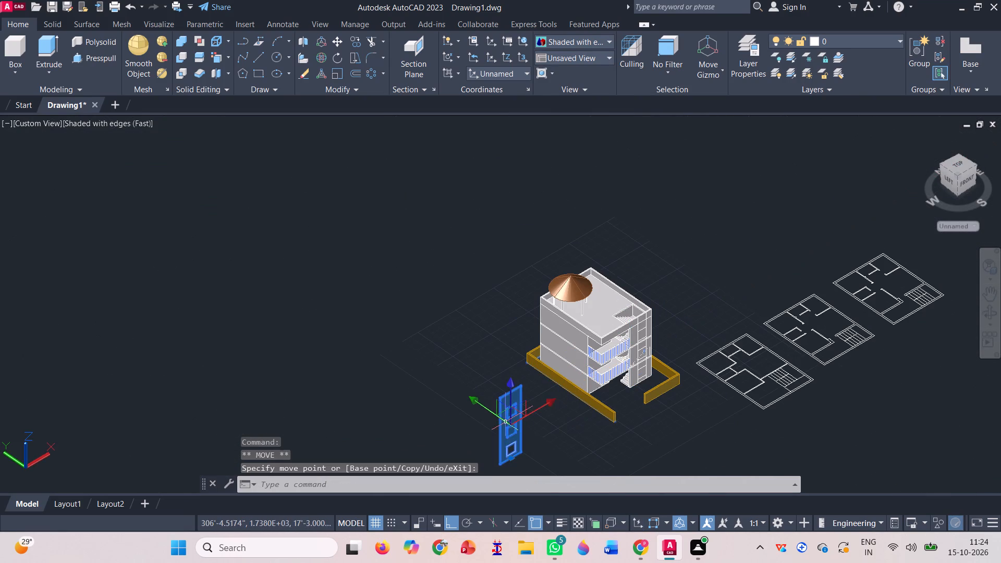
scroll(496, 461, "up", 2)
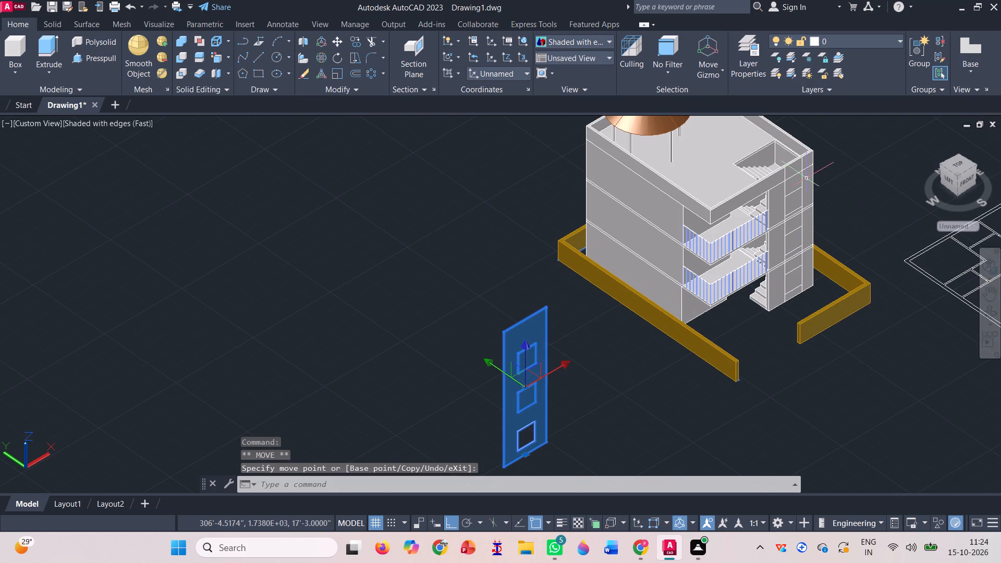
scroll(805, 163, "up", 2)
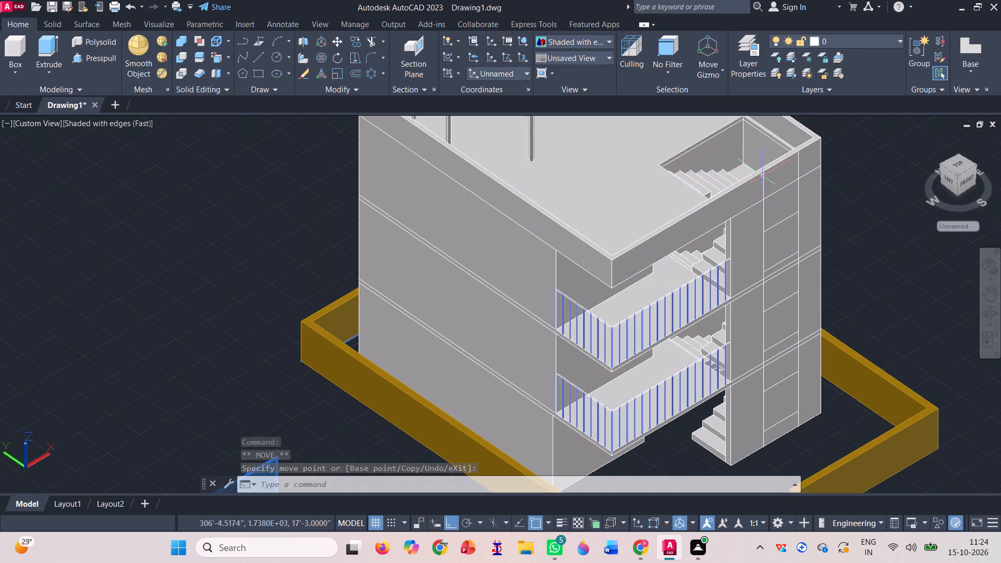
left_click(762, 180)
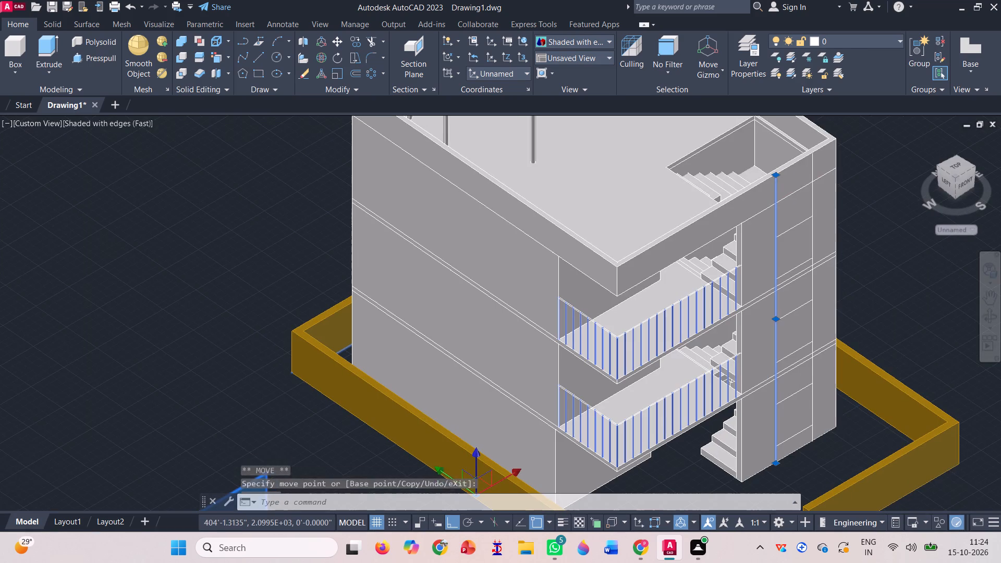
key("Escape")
Presspull the middle raised rectangle of the detached blue panel back through its thickness to cut an opening.
scroll(699, 179, "down", 2)
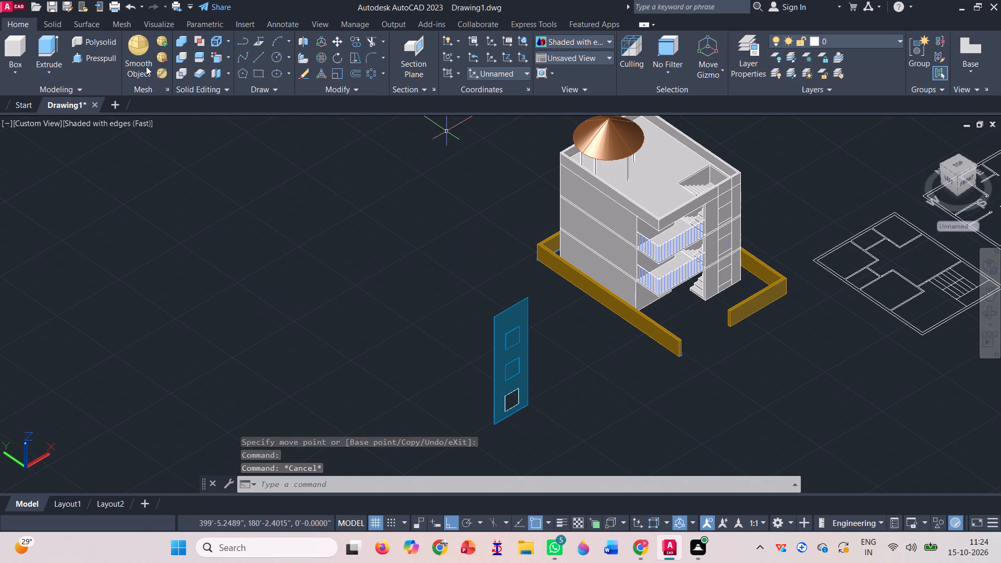
left_click(95, 57)
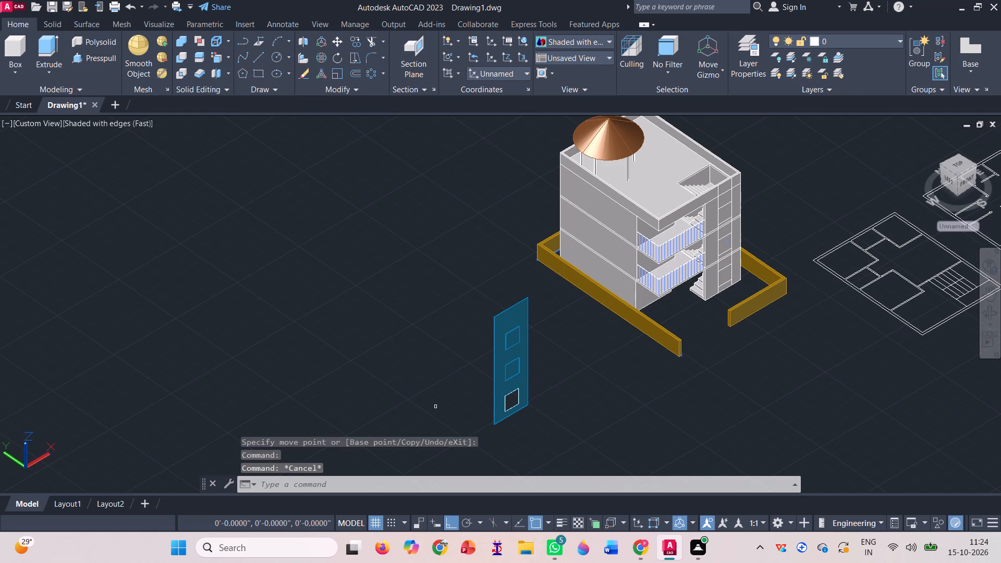
scroll(509, 427, "up", 3)
scroll(529, 275, "up", 1)
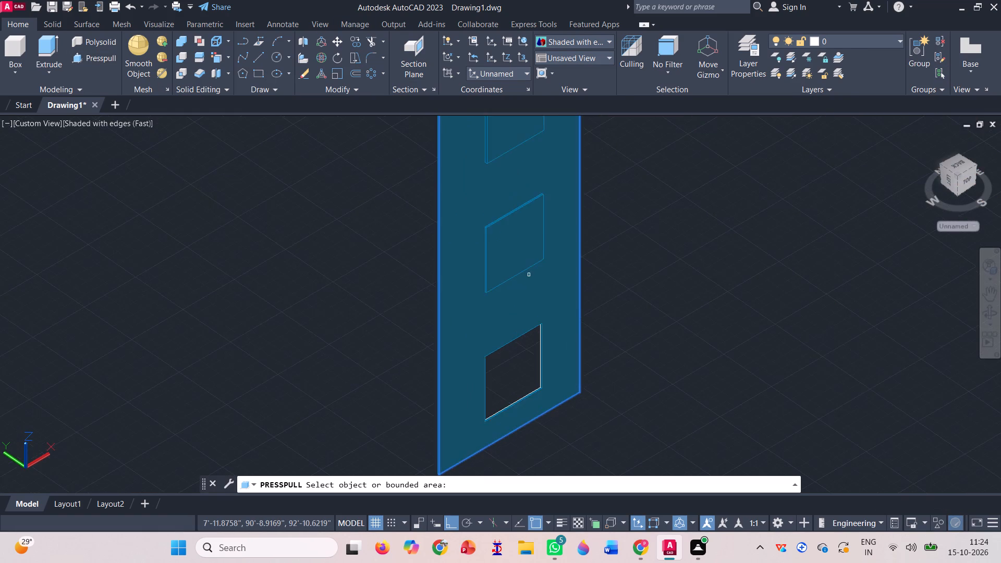
scroll(529, 277, "up", 1)
left_click(500, 212)
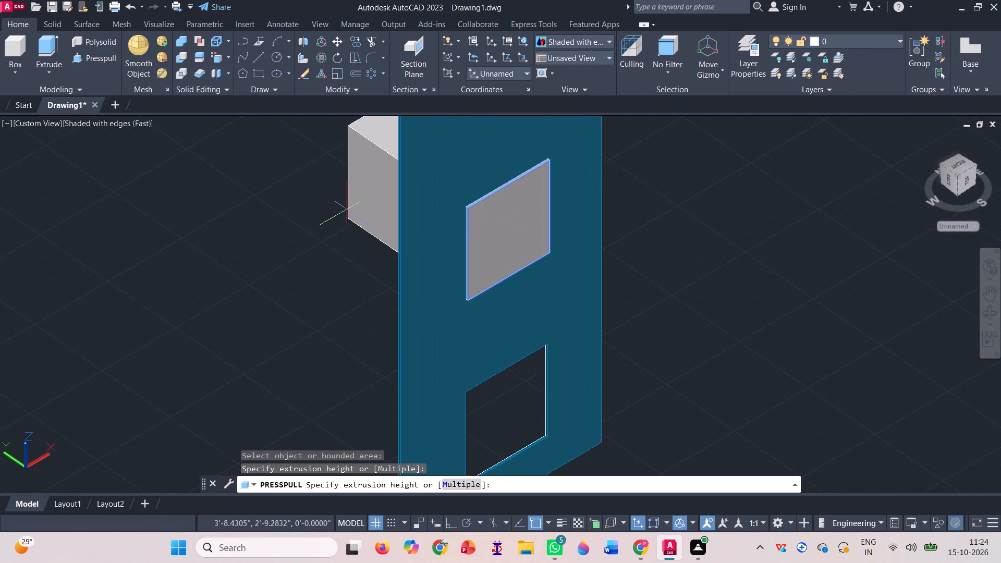
left_click(346, 204)
Presspull the upper raised rectangle back through the detached blue panel to cut the third opening, and end the command.
scroll(437, 339, "down", 2)
scroll(471, 212, "up", 2)
left_click(467, 213)
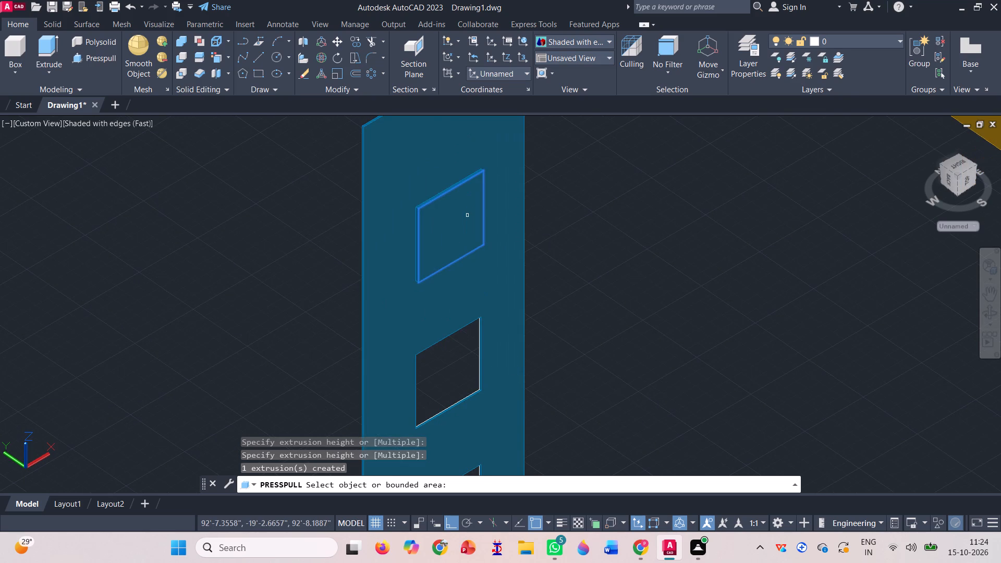
left_click(282, 211)
scroll(339, 292, "down", 2)
scroll(428, 226, "down", 1)
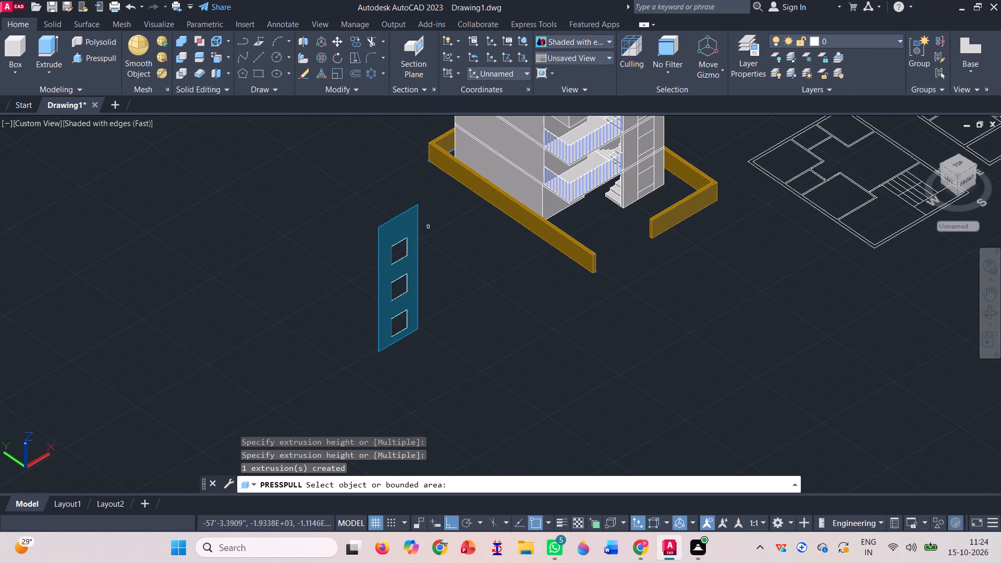
scroll(723, 307, "down", 1)
key("Escape")
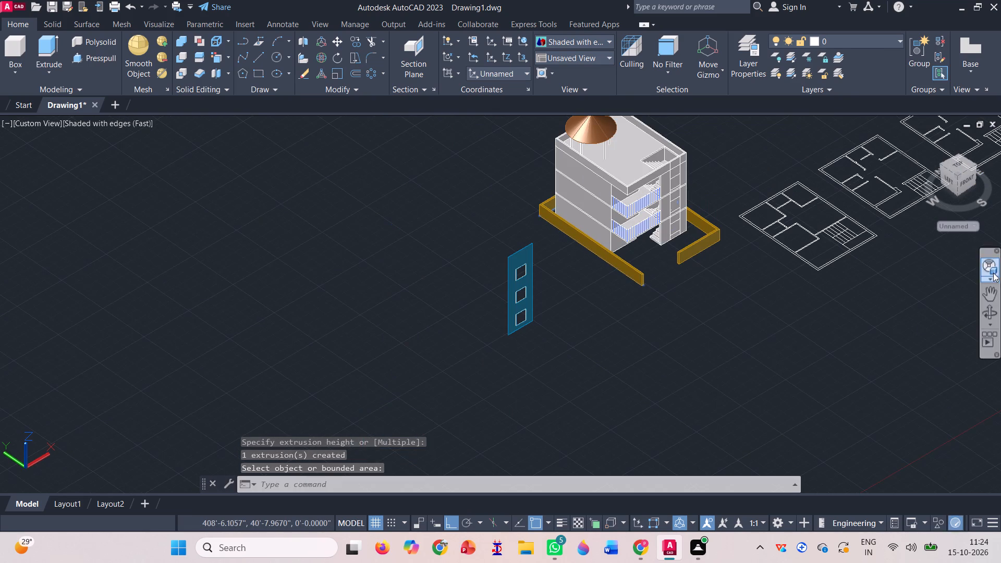
Erase the two vertical construction lines left on the building's front wall where the blue panel stood.
left_click(993, 312)
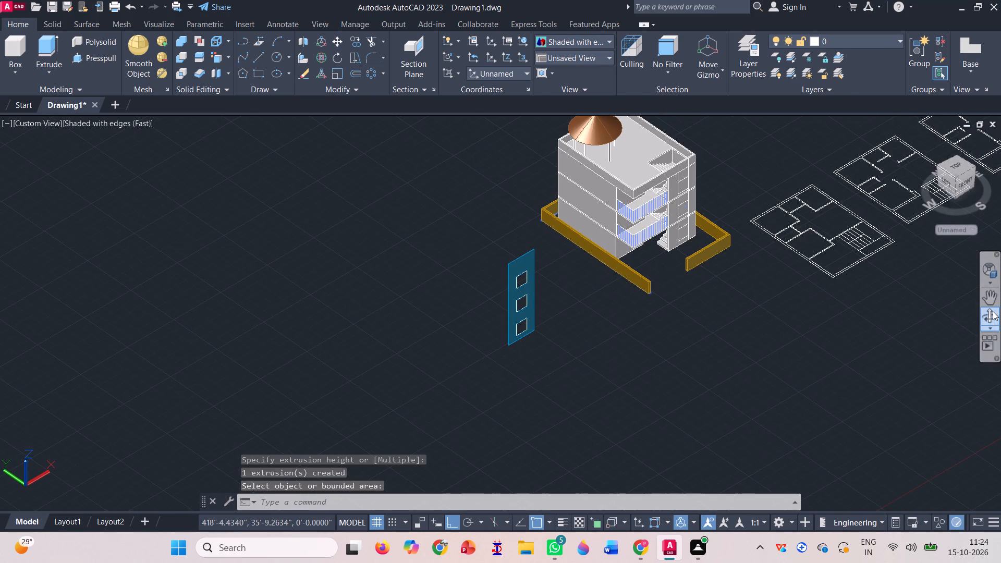
left_click_drag(666, 357, 429, 328)
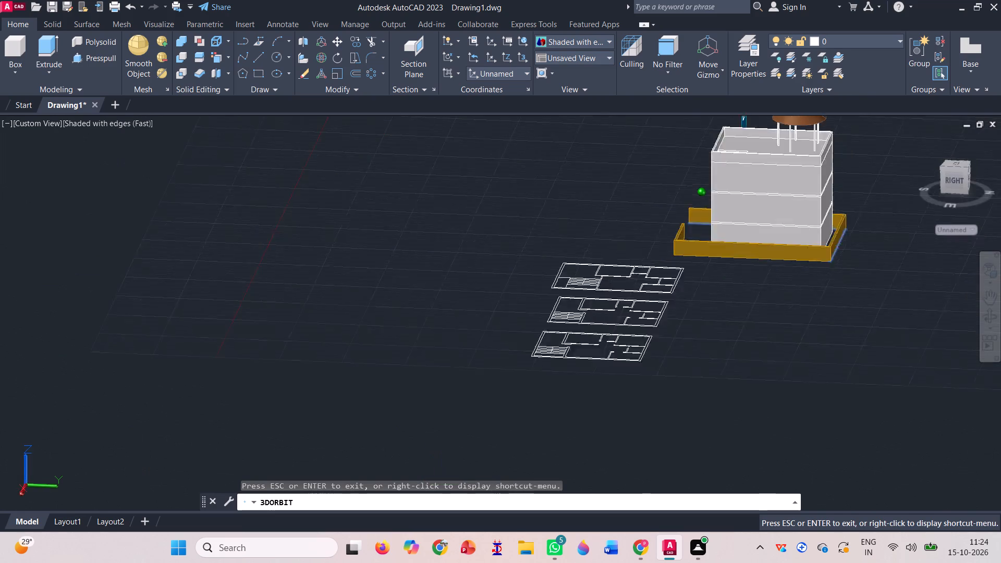
left_click_drag(429, 328, 463, 354)
scroll(711, 142, "up", 2)
left_click_drag(767, 323, 765, 292)
scroll(711, 133, "up", 11)
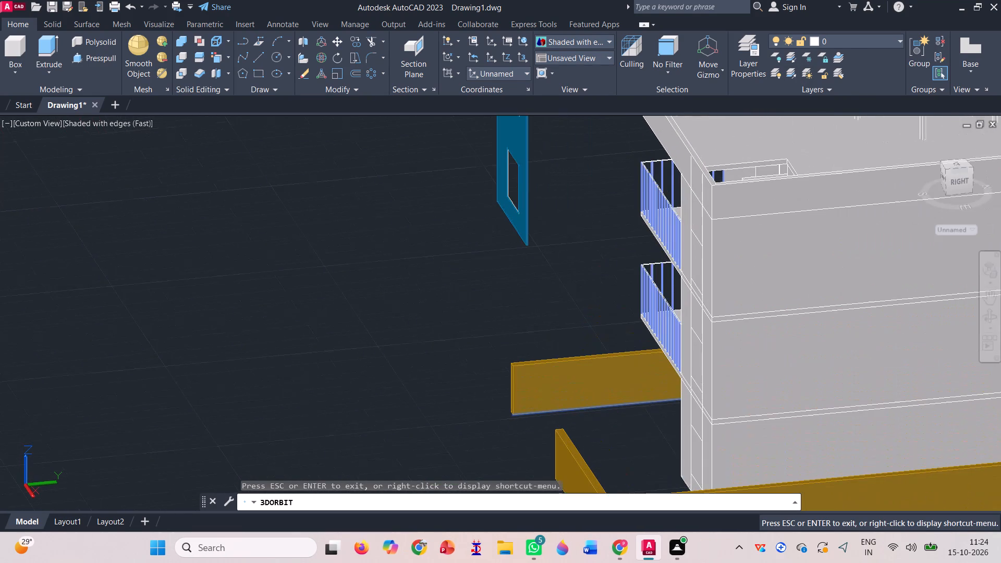
key("Escape")
scroll(697, 201, "up", 3)
scroll(685, 312, "down", 1)
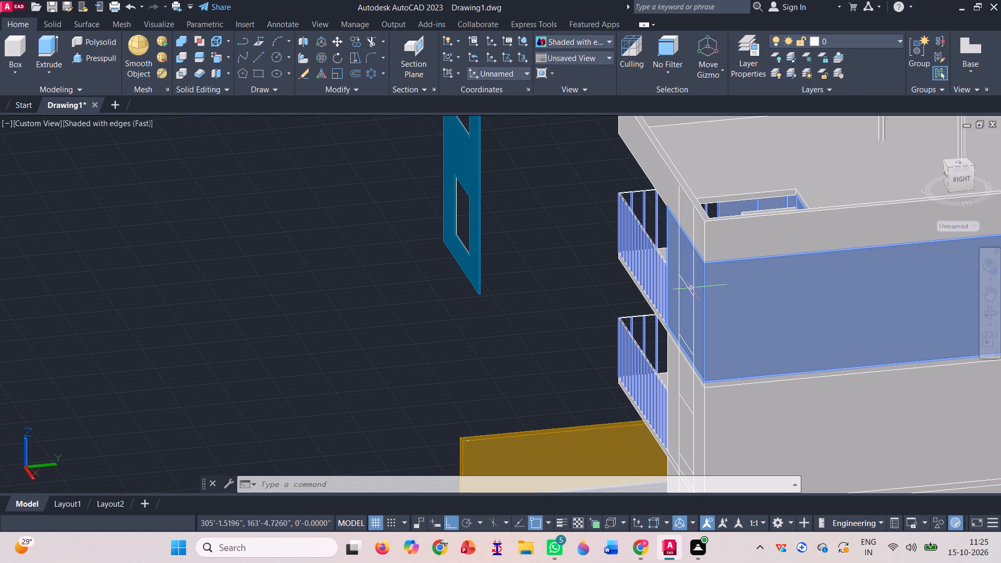
left_click(692, 288)
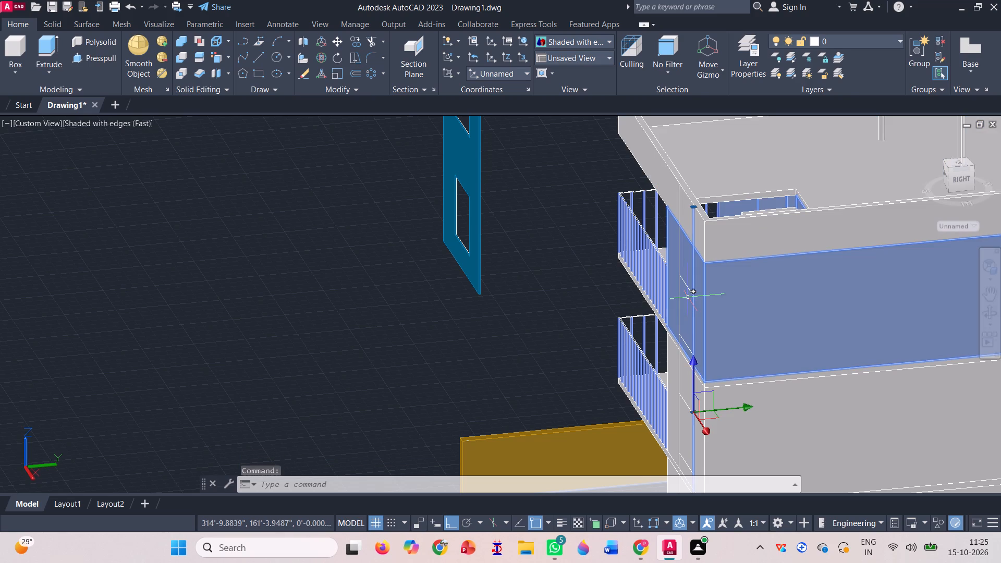
key("Delete")
scroll(679, 268, "up", 2)
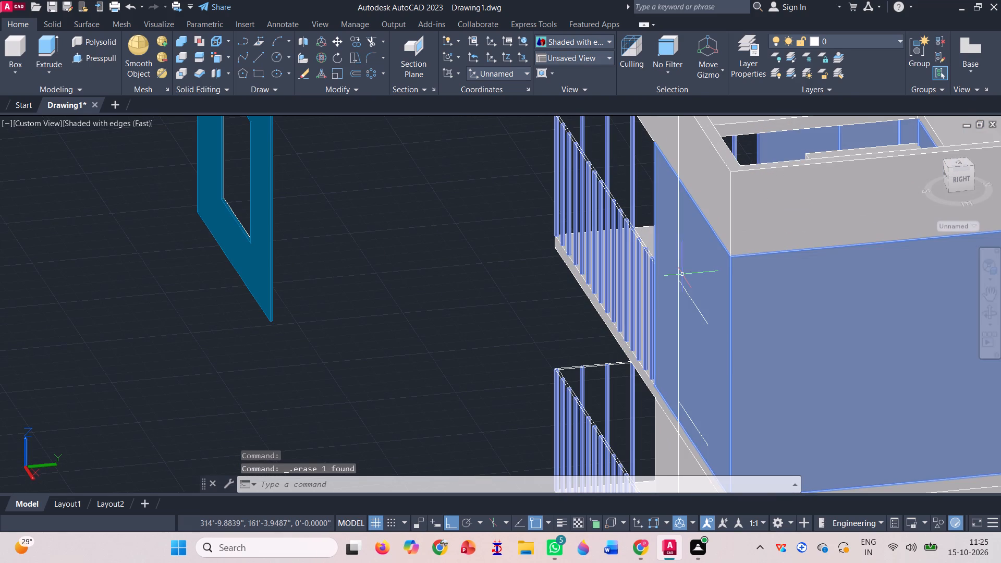
left_click(677, 274)
key("Delete")
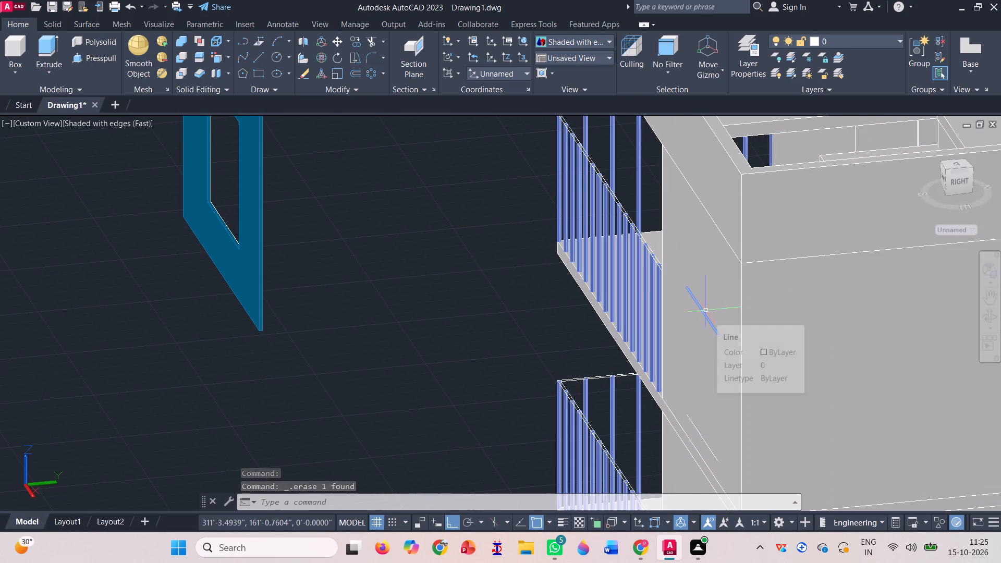
Erase the two highest leftover horizontal construction lines on the upper storey of the front wall.
left_click(704, 310)
key("Delete")
scroll(689, 284, "down", 1)
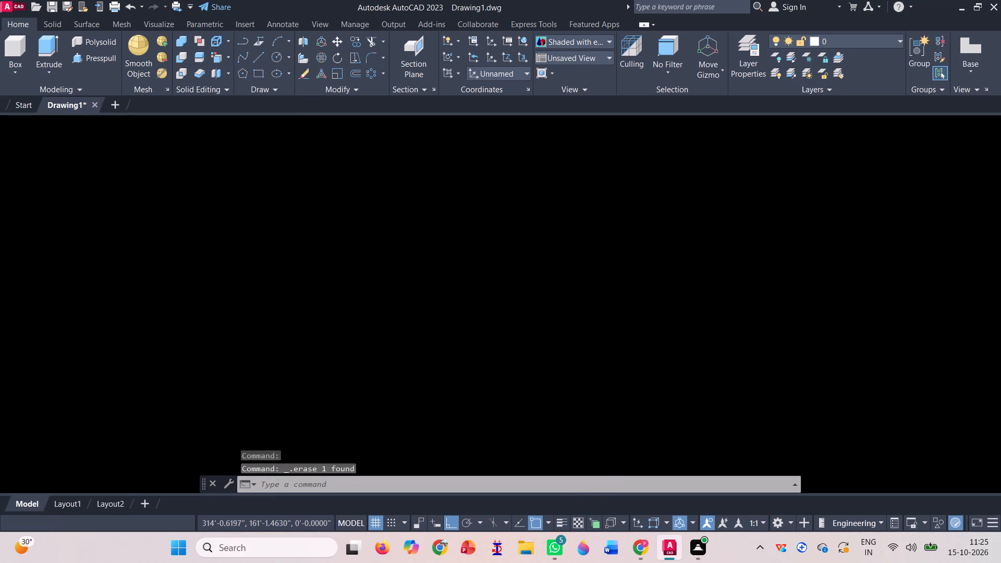
scroll(692, 398, "up", 3)
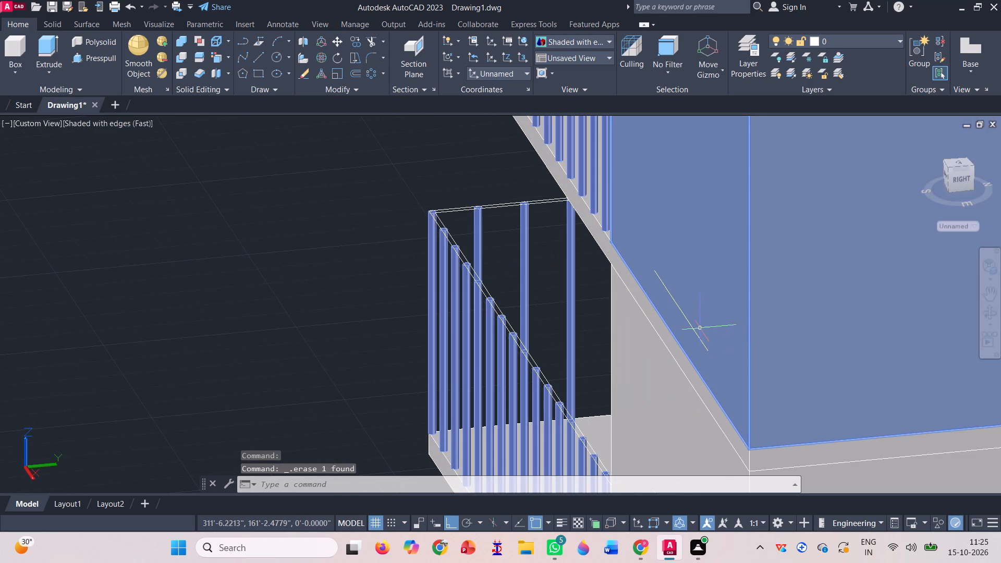
left_click(688, 320)
key("Delete")
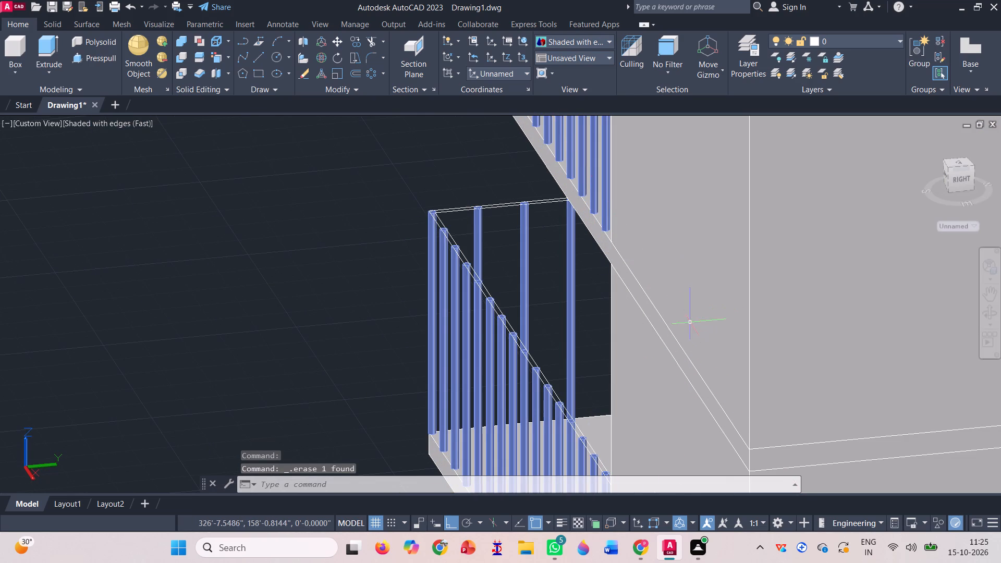
Erase the two leftover horizontal construction lines on the middle storey of the building's front wall.
scroll(658, 202, "down", 2)
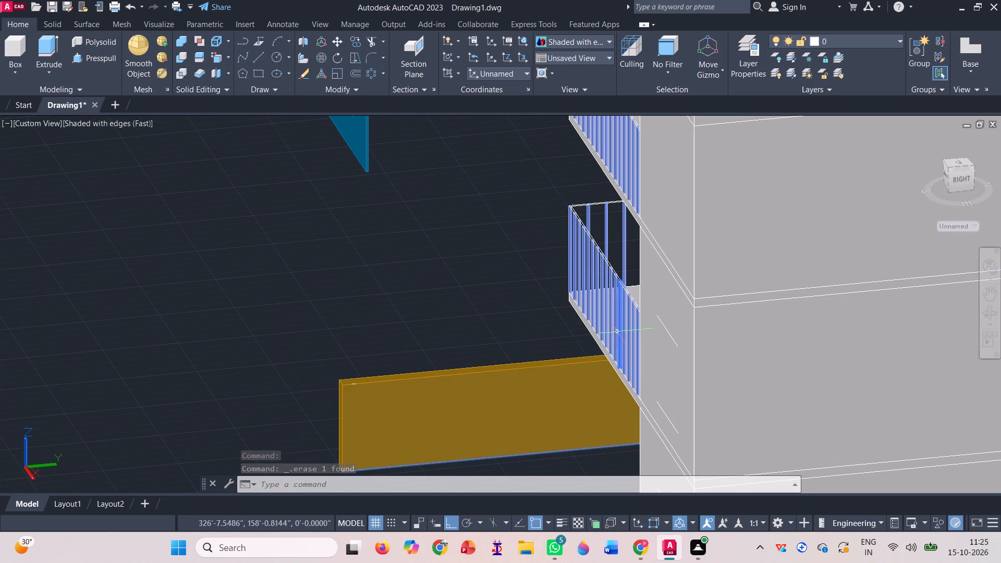
scroll(609, 295, "down", 1)
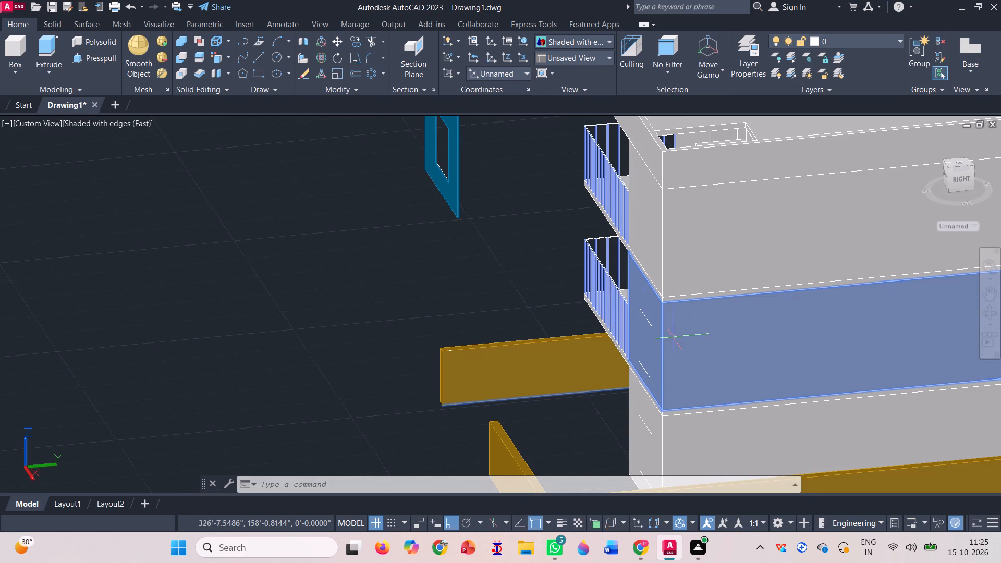
scroll(636, 312, "up", 2)
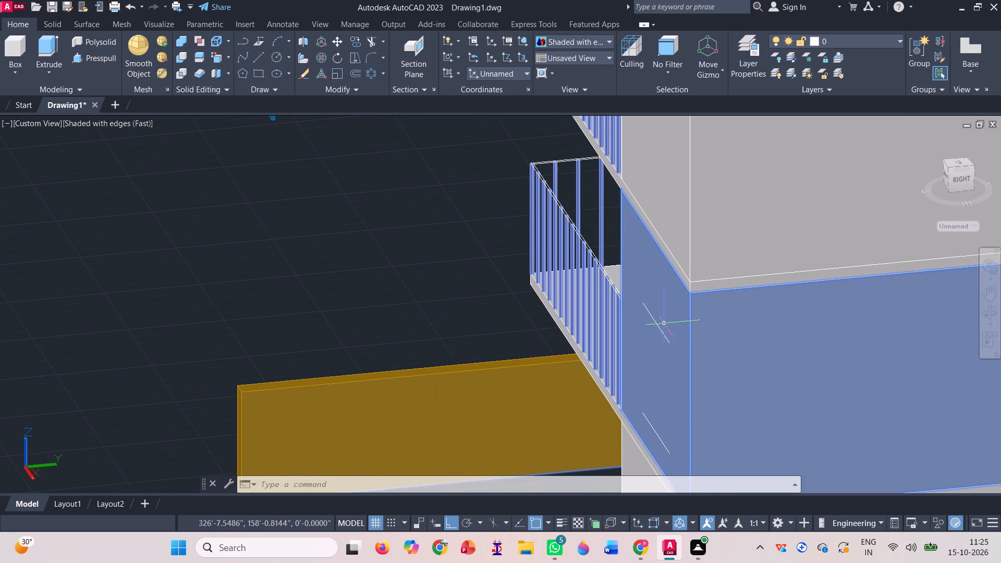
scroll(660, 321, "up", 2)
left_click(652, 319)
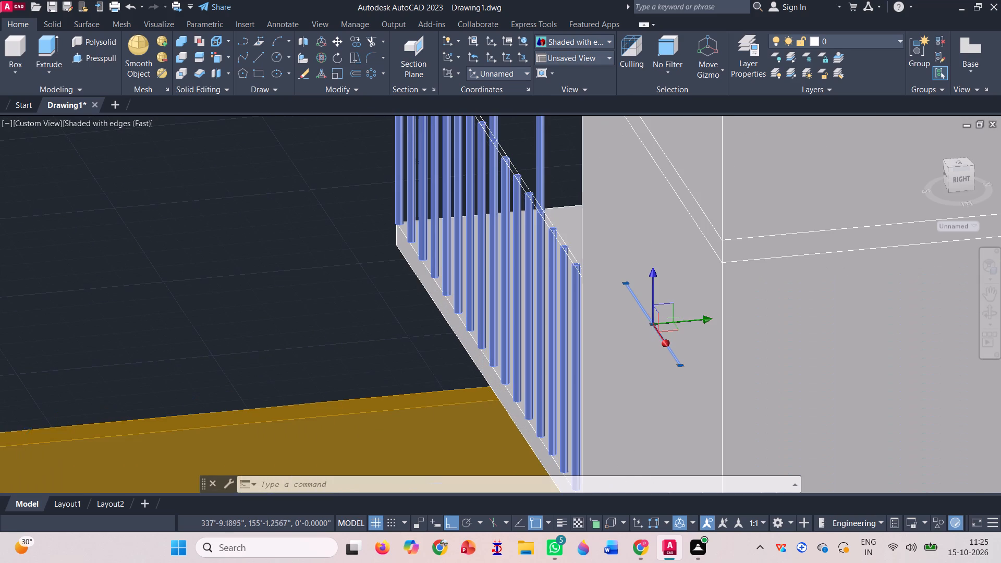
key("Delete")
scroll(617, 226, "down", 2)
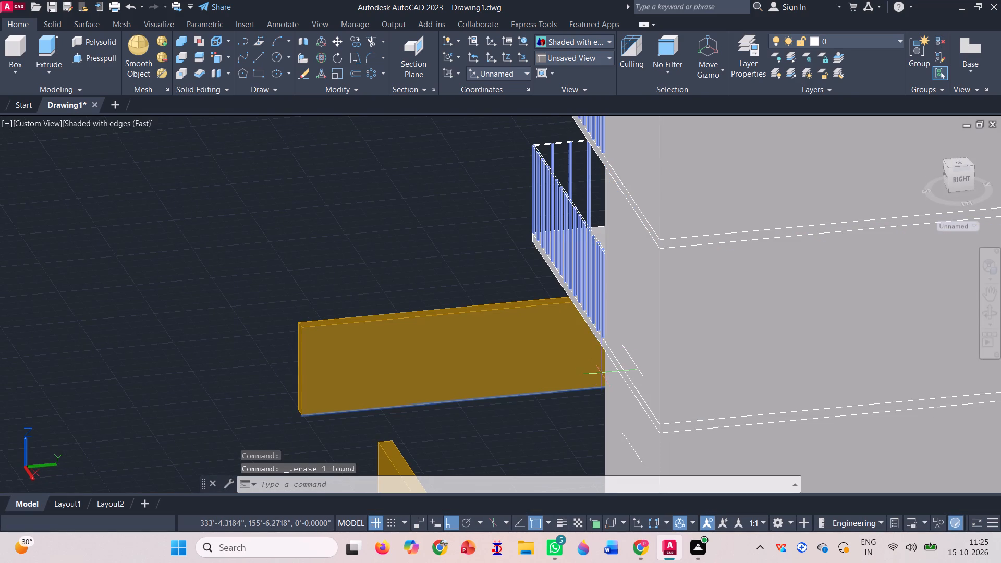
scroll(602, 372, "up", 3)
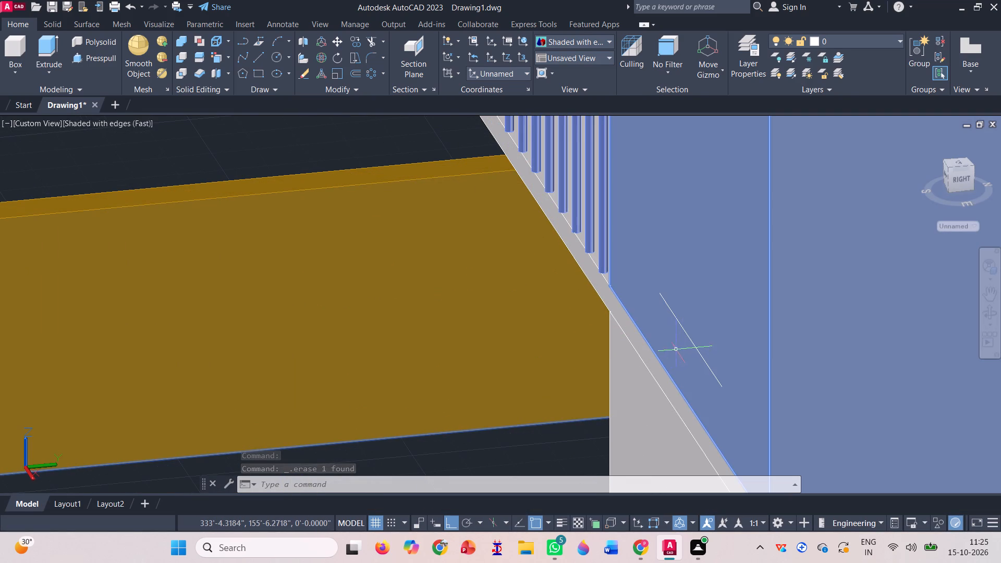
left_click(687, 334)
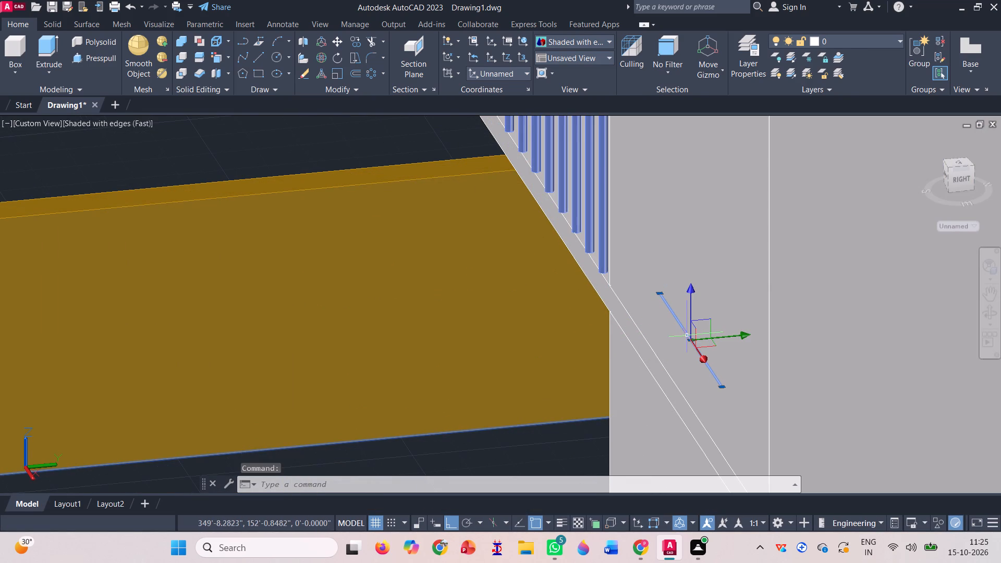
key("Delete")
Erase the two remaining horizontal construction lines on the ground storey of the building's front wall.
scroll(666, 233, "down", 4)
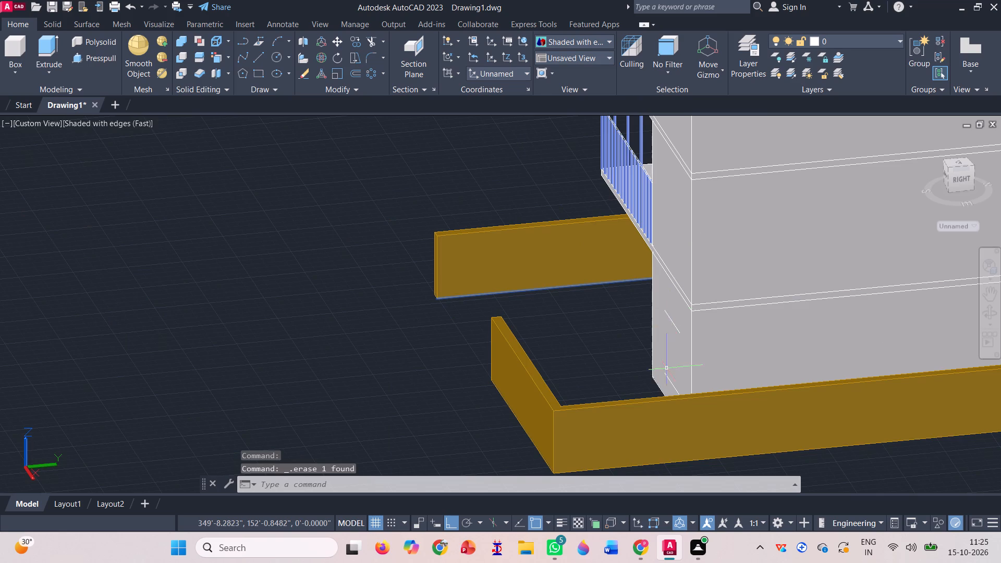
scroll(680, 357, "up", 3)
scroll(666, 273, "up", 3)
left_click(658, 290)
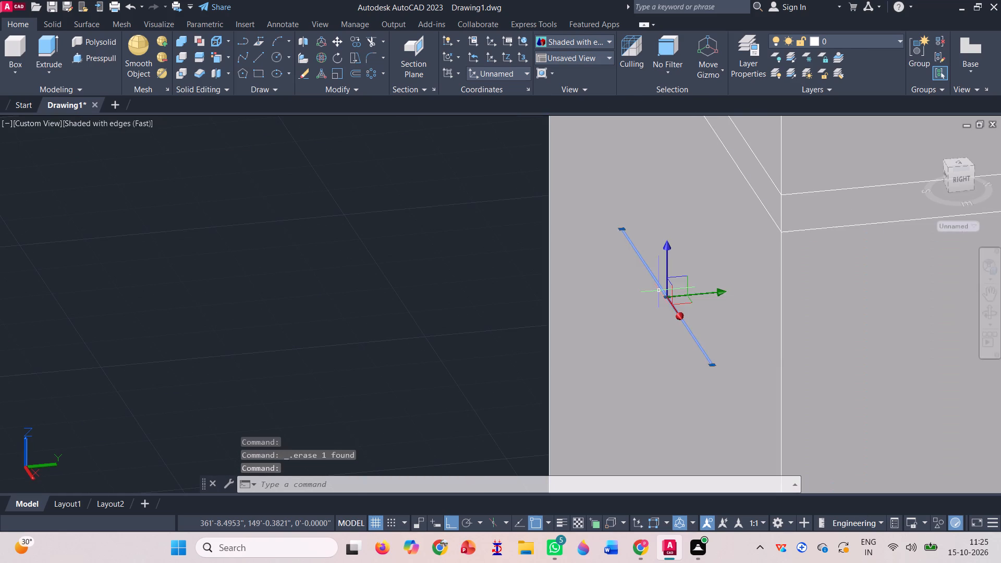
key("Delete")
scroll(564, 211, "down", 4)
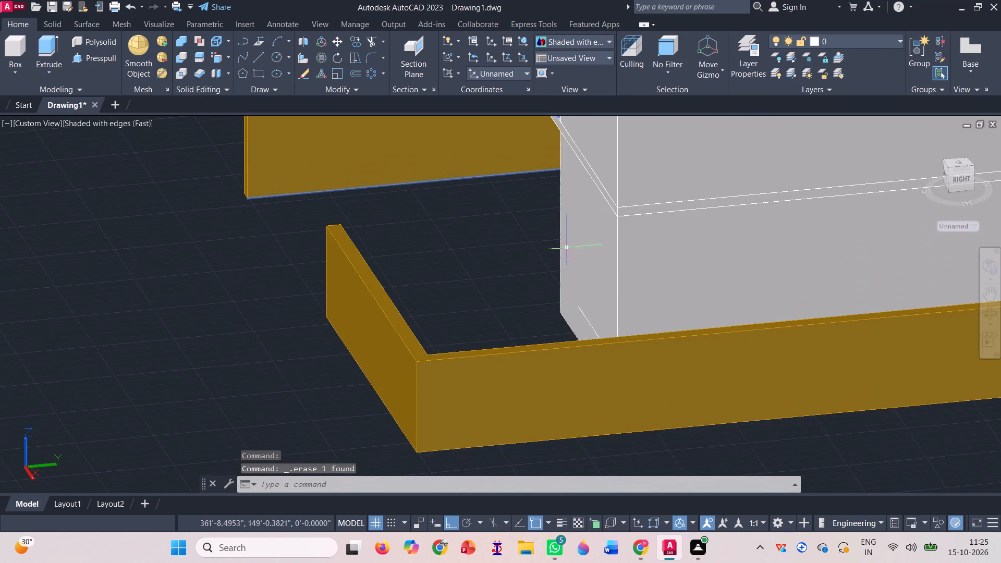
scroll(576, 328, "up", 3)
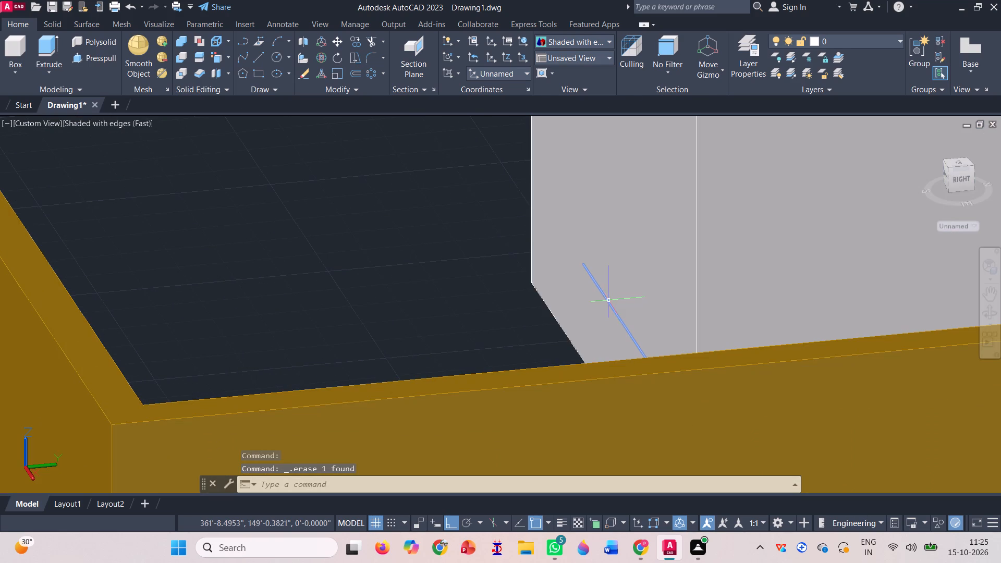
left_click(608, 299)
key("Delete")
Move the detached blue panel by its bottom rear outer corner onto the matching bottom corner of the building's front wall.
scroll(548, 267, "down", 7)
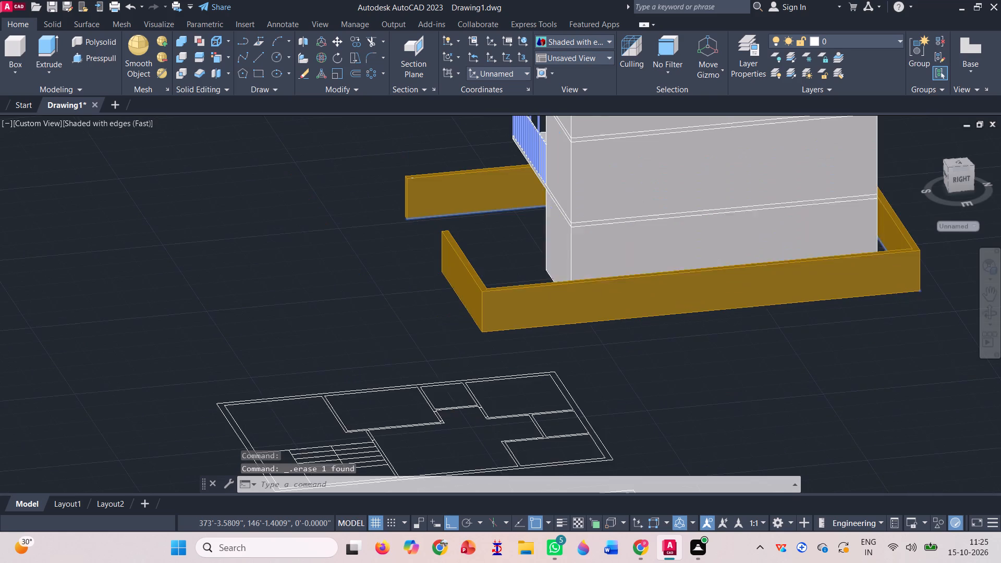
scroll(548, 268, "down", 2)
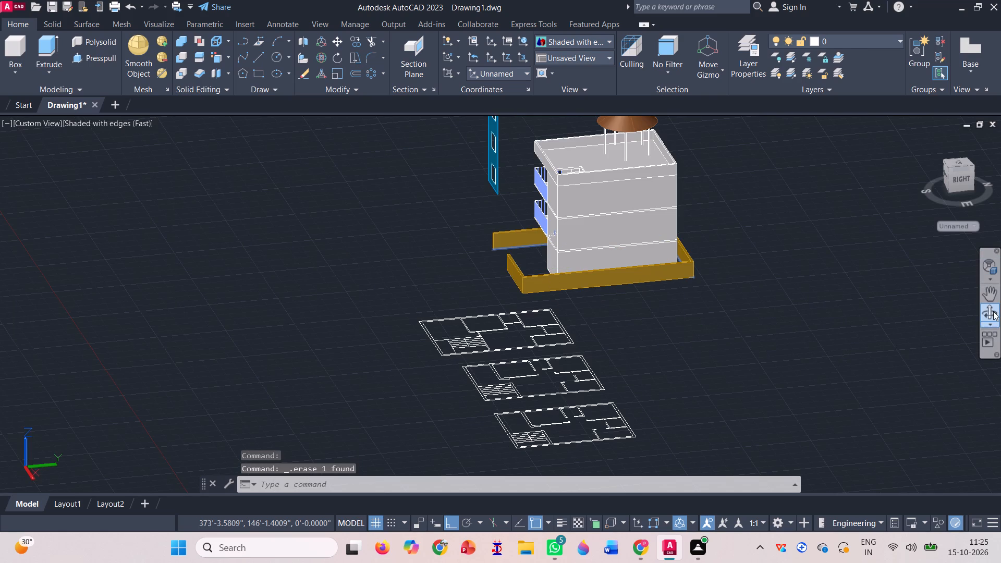
left_click(993, 311)
left_click_drag(326, 295, 422, 332)
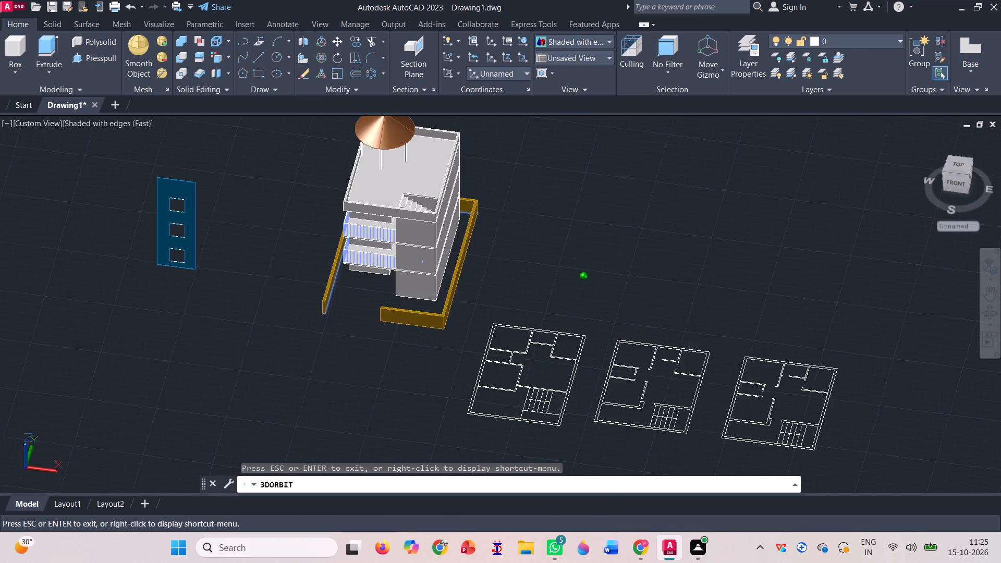
left_click_drag(422, 332, 381, 327)
scroll(331, 270, "down", 4)
left_click_drag(546, 274, 538, 268)
scroll(342, 120, "up", 6)
key("Escape")
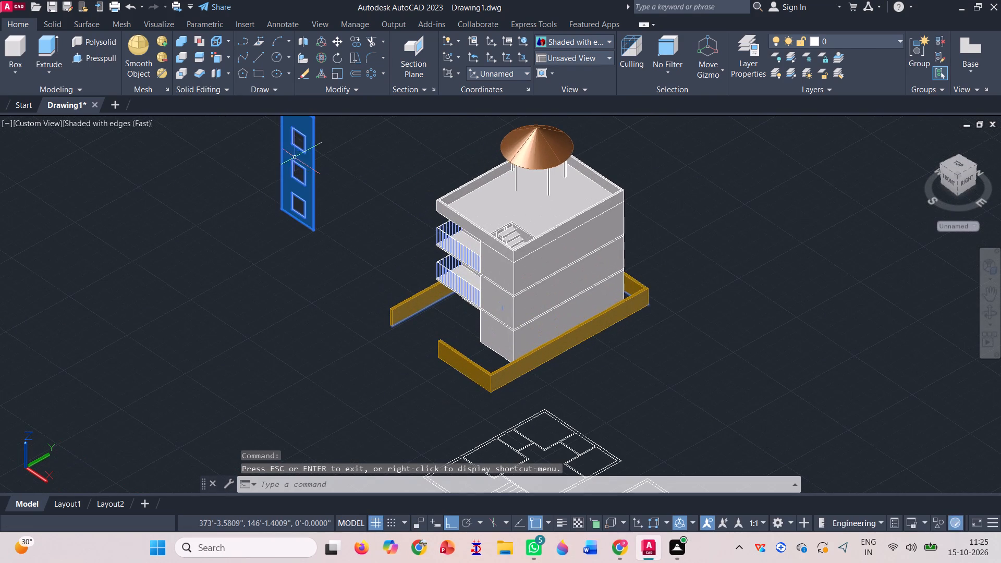
left_click(338, 42)
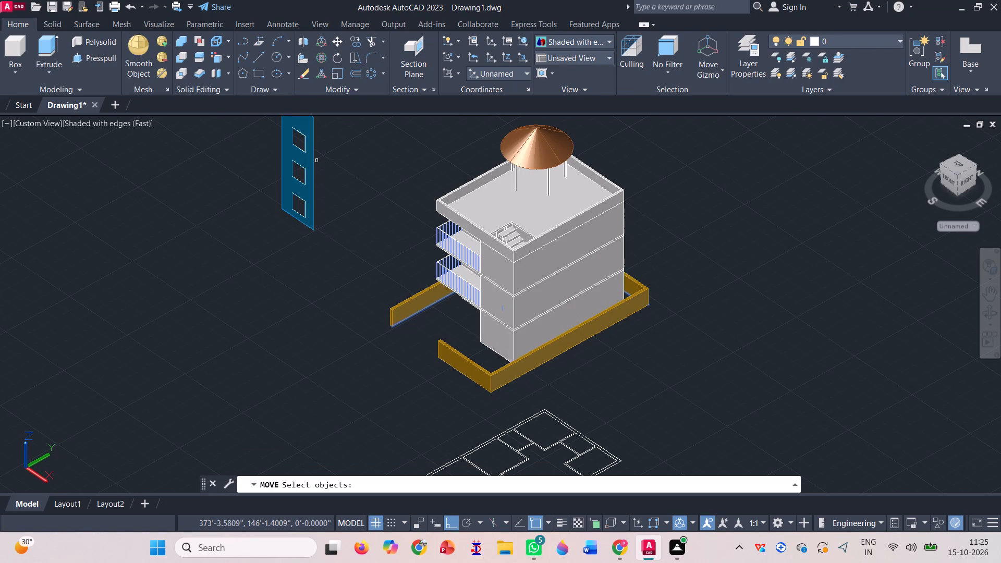
left_click(306, 157)
key("space")
scroll(304, 222, "up", 2)
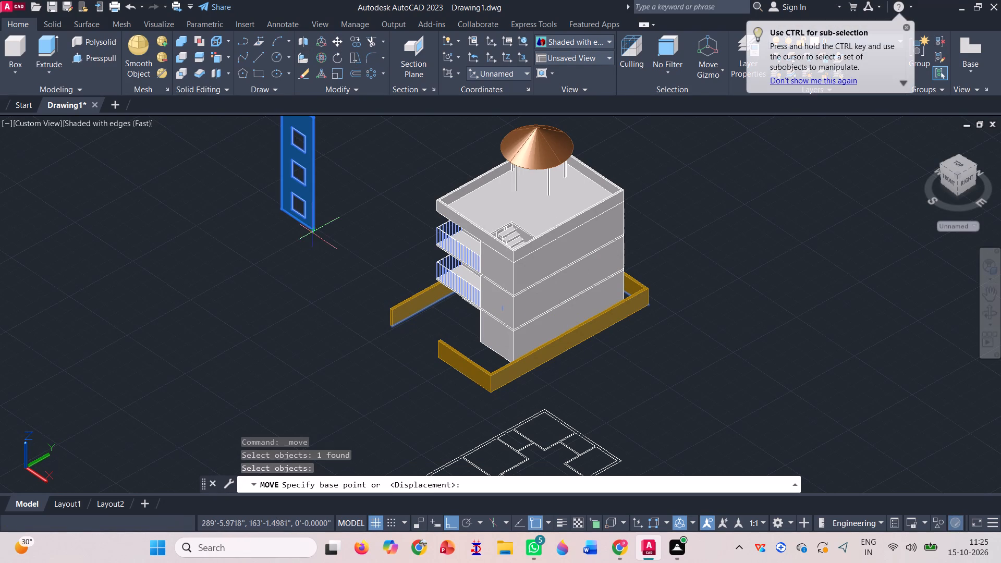
scroll(303, 221, "up", 8)
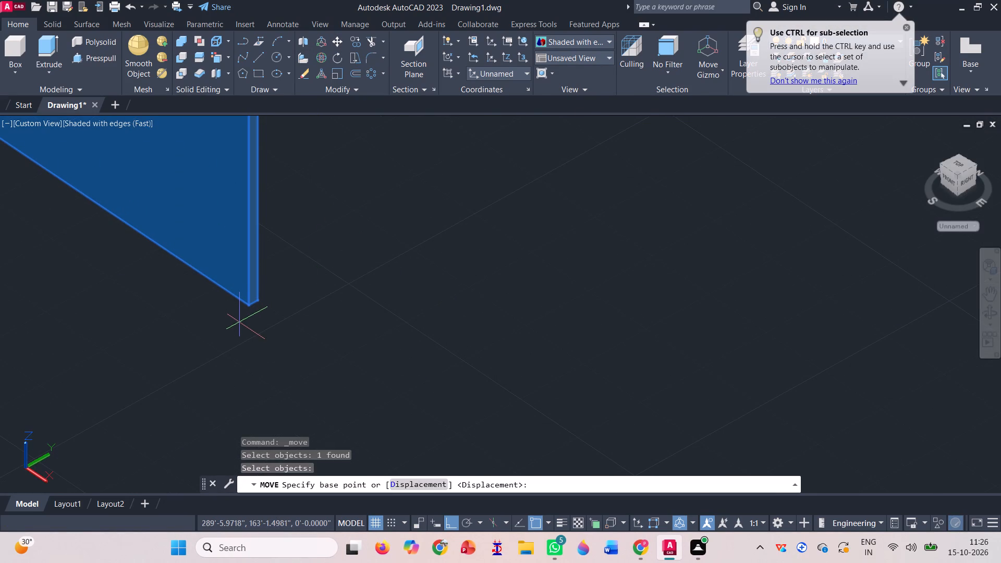
scroll(237, 311, "up", 3)
scroll(329, 272, "up", 3)
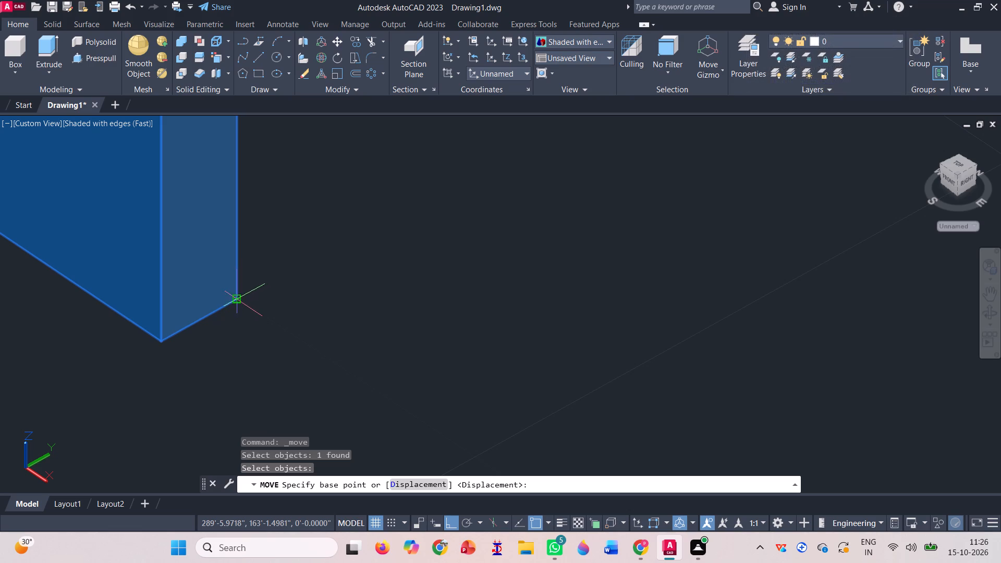
left_click(237, 298)
scroll(291, 210, "down", 6)
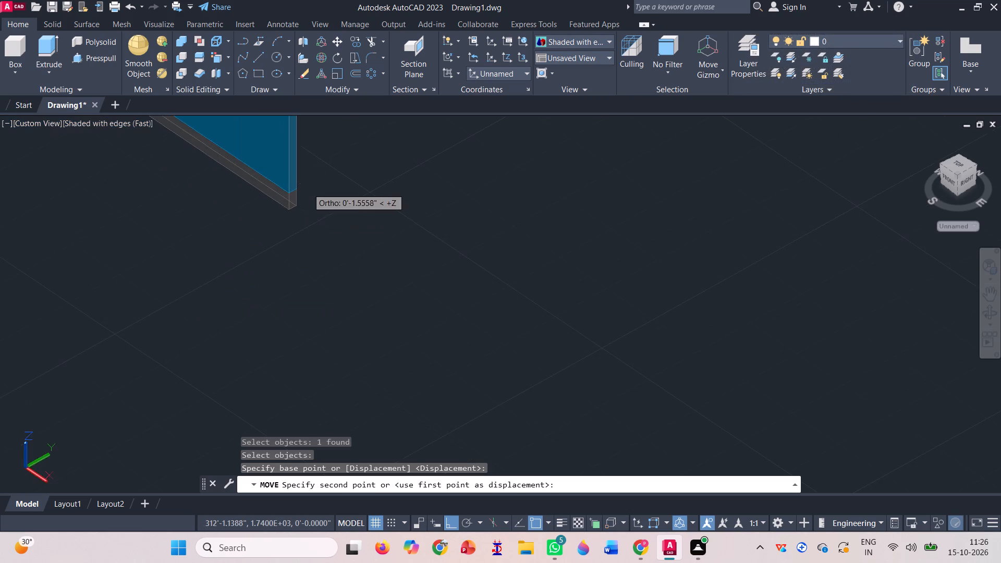
scroll(309, 188, "down", 6)
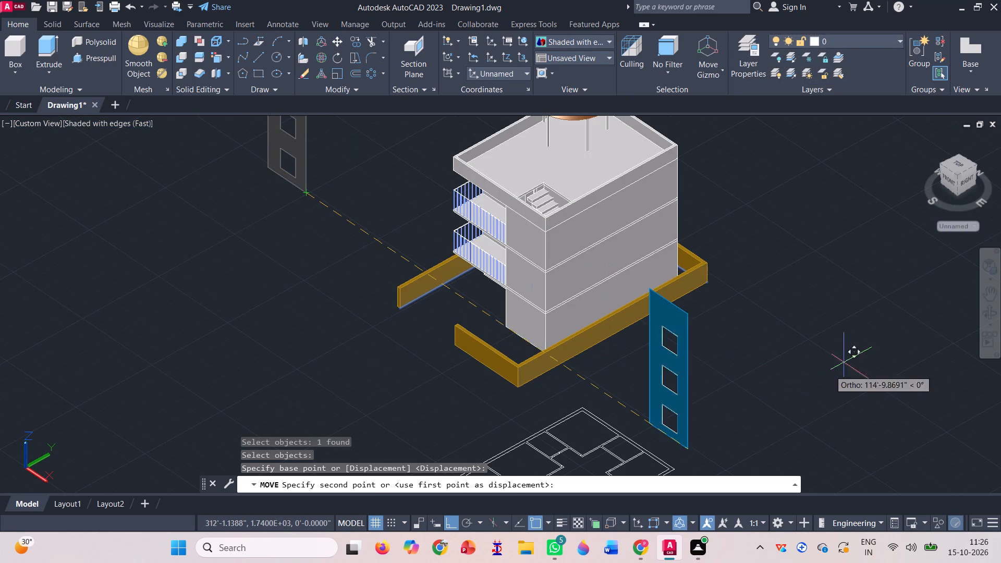
left_click(987, 314)
left_click_drag(643, 369, 658, 411)
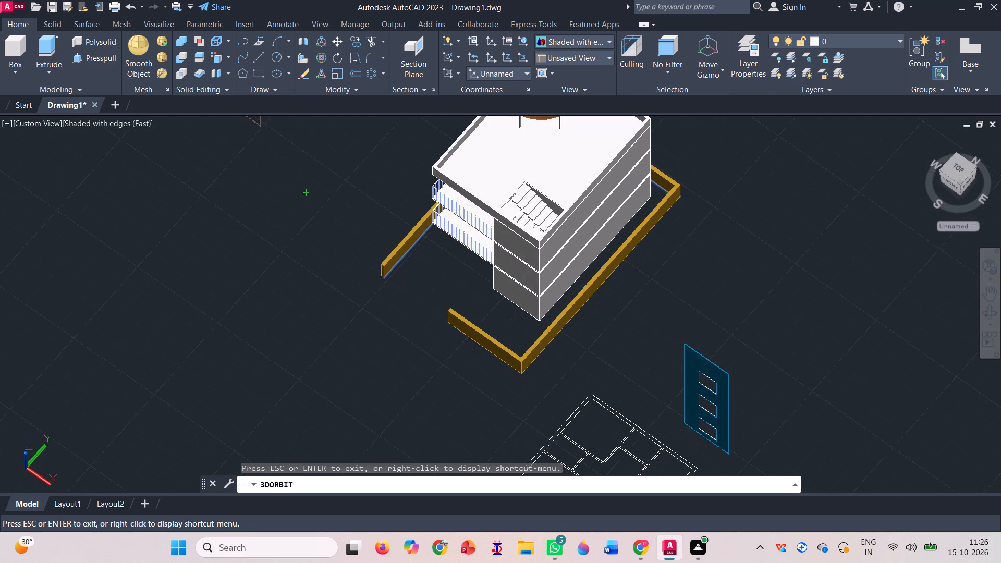
left_click_drag(559, 372, 528, 372)
scroll(557, 294, "up", 3)
scroll(557, 342, "up", 3)
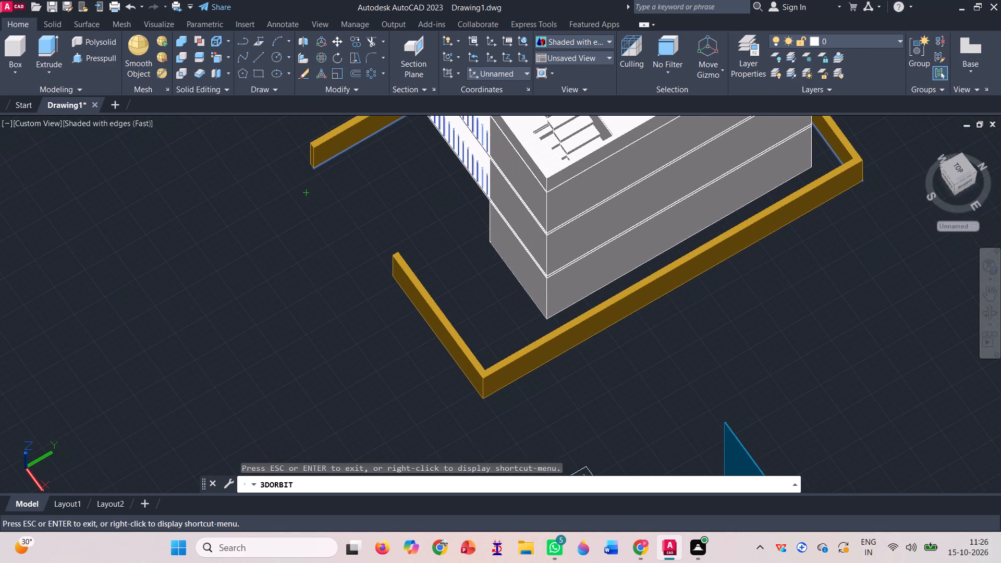
key("Escape")
scroll(545, 293, "up", 4)
scroll(535, 352, "up", 3)
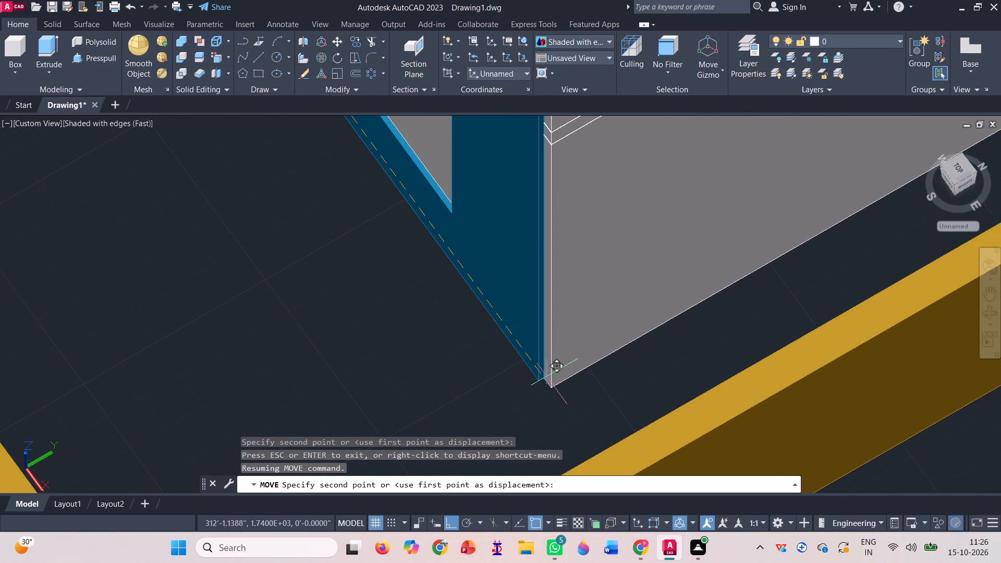
scroll(548, 379, "up", 4)
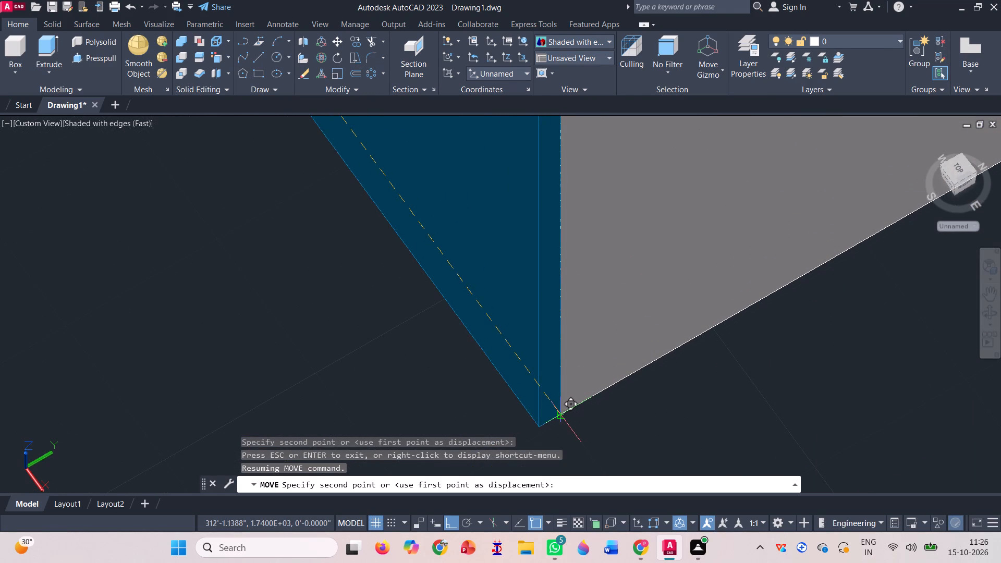
left_click(561, 412)
scroll(554, 414, "down", 10)
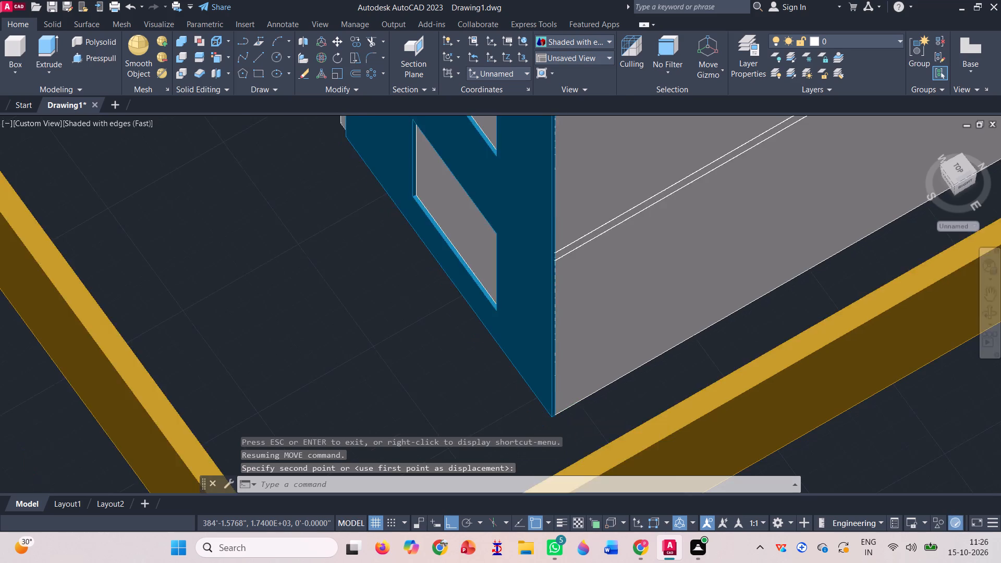
scroll(554, 414, "down", 1)
key("Escape")
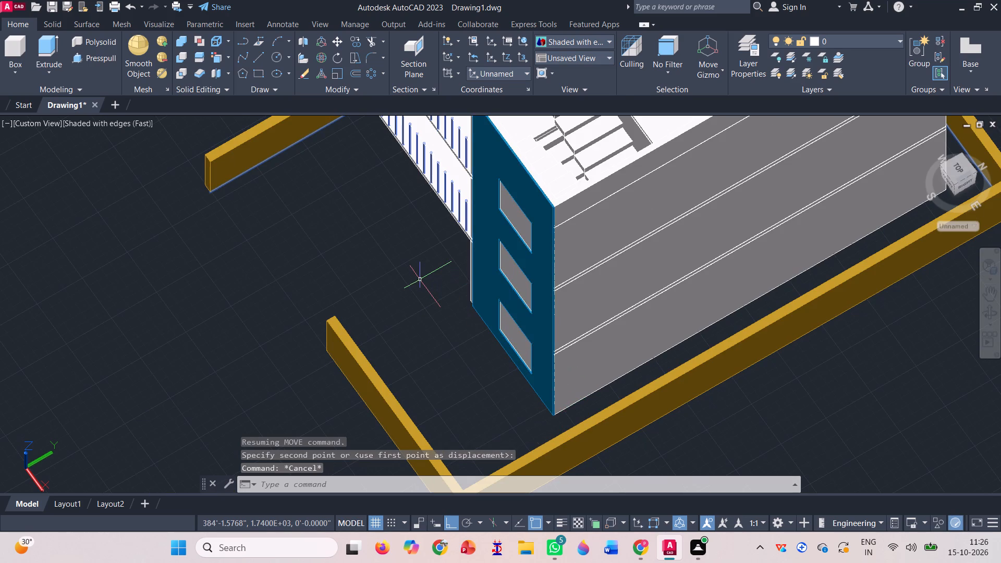
Examine the house's front facade from several angles, checking how the blue panel and its openings sit against the wall.
left_click(990, 311)
left_click_drag(763, 410, 895, 327)
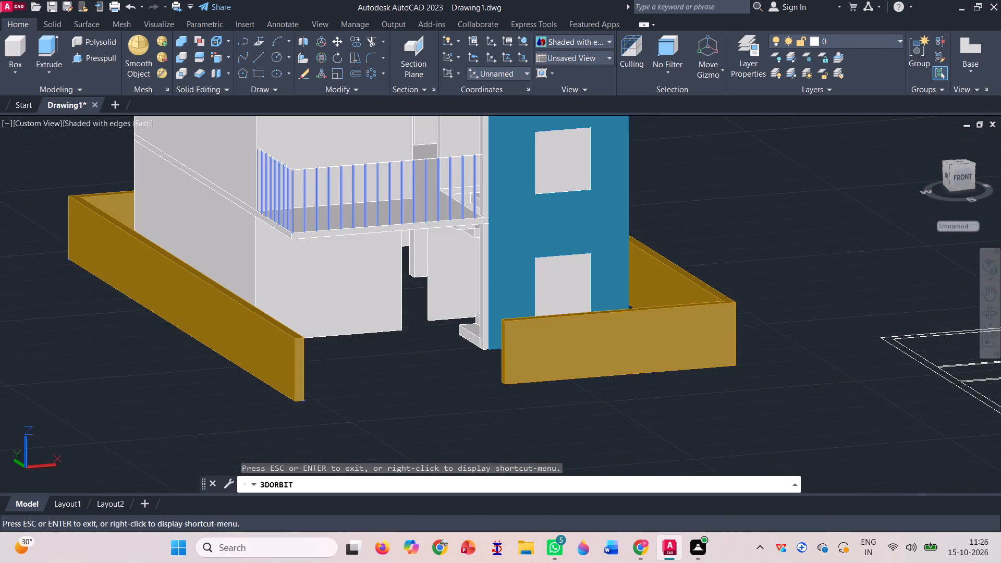
scroll(611, 402, "down", 6)
left_click_drag(541, 433, 553, 437)
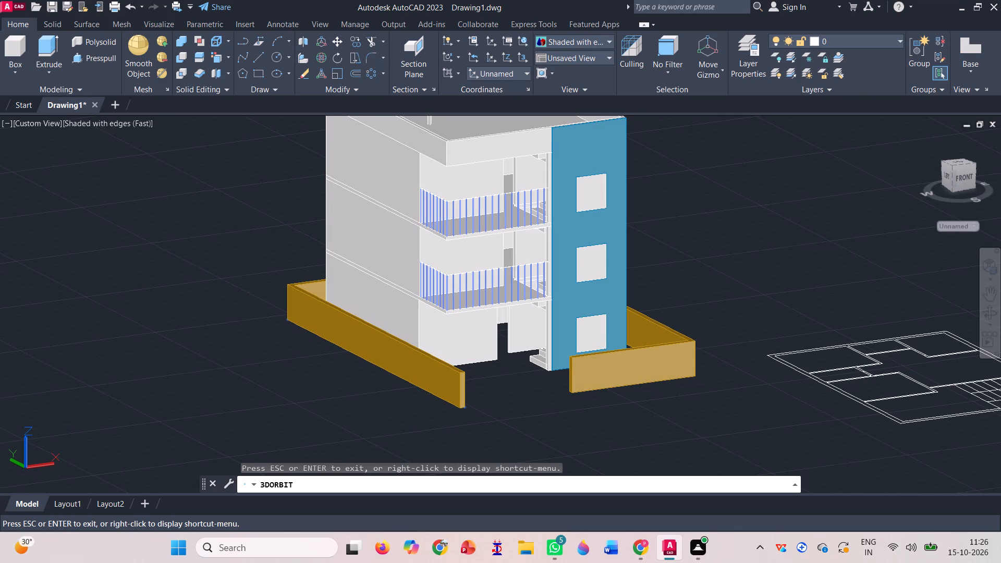
left_click_drag(545, 416, 550, 394)
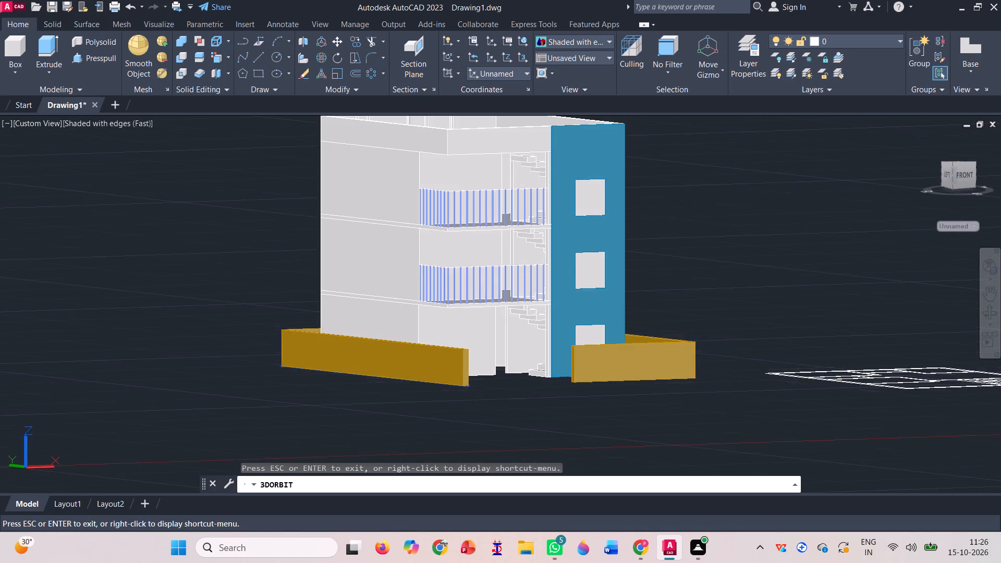
scroll(526, 424, "down", 6)
left_click_drag(611, 242, 611, 268)
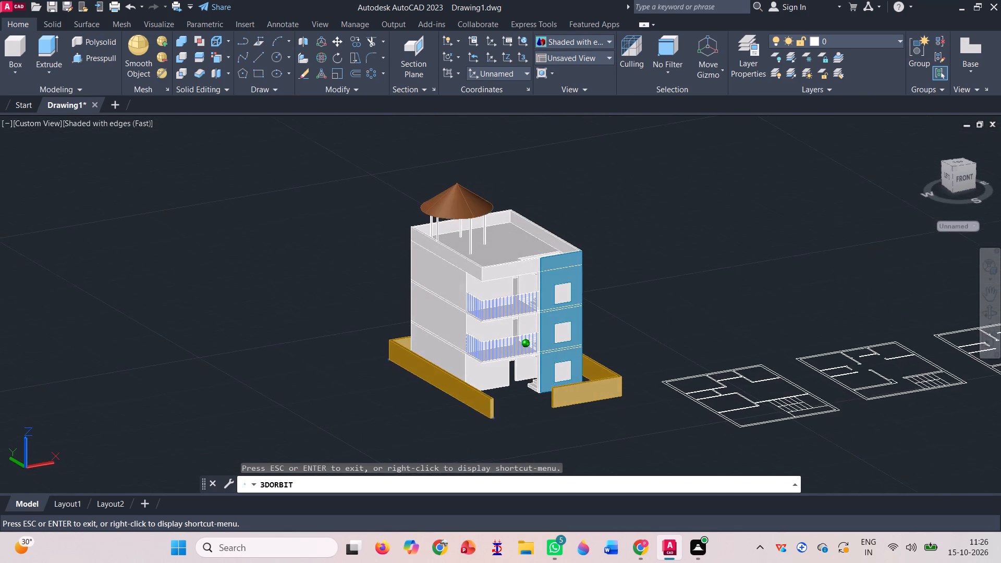
scroll(492, 248, "up", 4)
key("Escape")
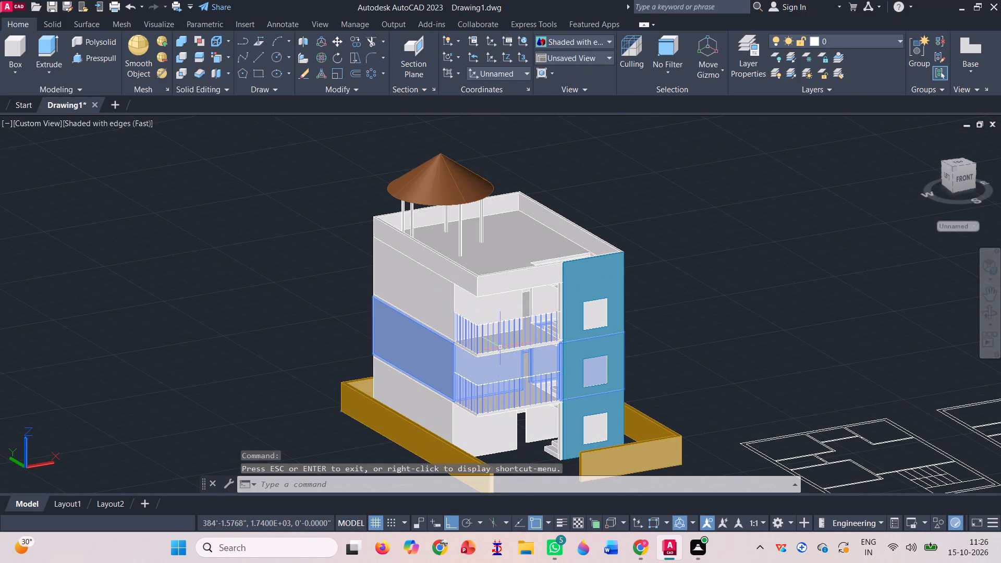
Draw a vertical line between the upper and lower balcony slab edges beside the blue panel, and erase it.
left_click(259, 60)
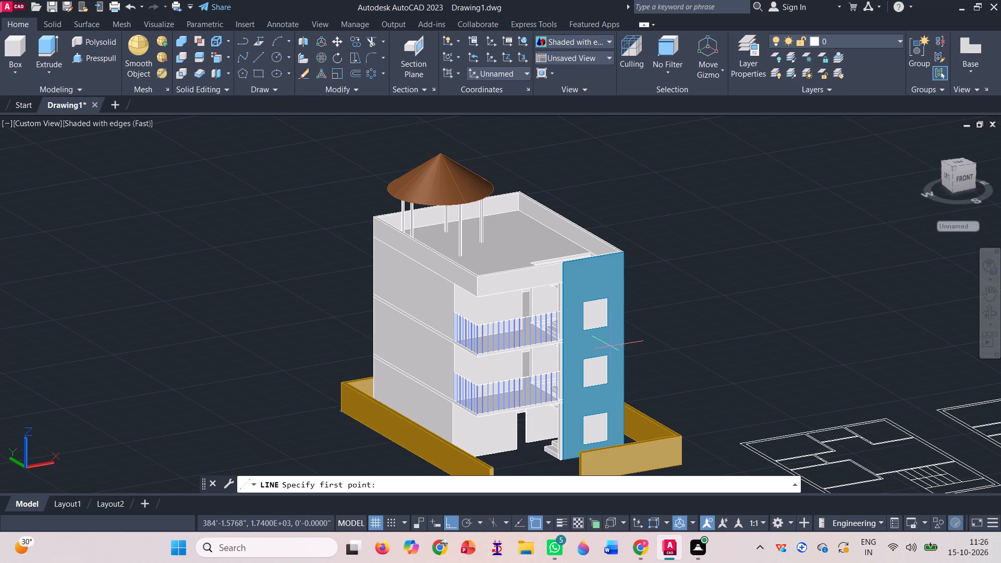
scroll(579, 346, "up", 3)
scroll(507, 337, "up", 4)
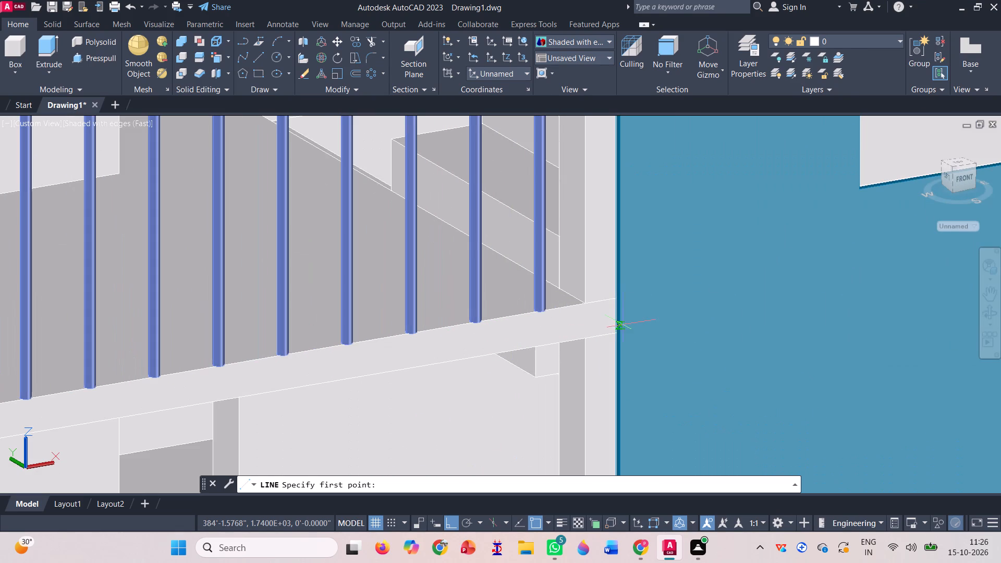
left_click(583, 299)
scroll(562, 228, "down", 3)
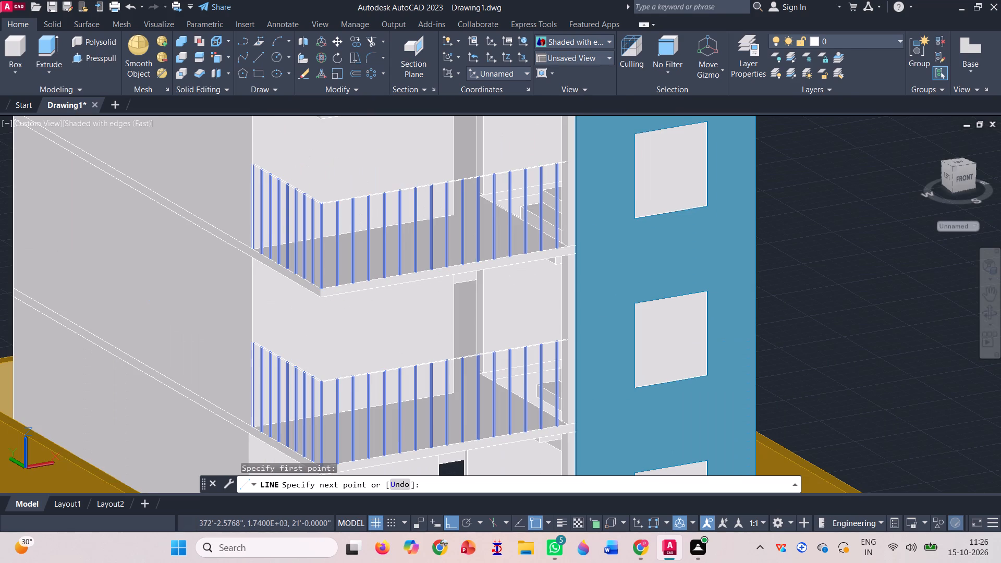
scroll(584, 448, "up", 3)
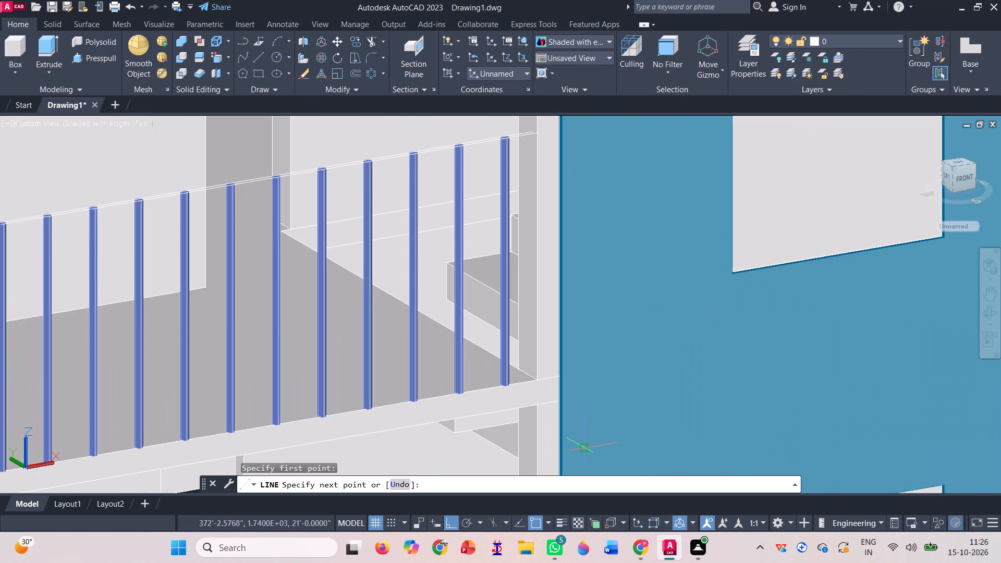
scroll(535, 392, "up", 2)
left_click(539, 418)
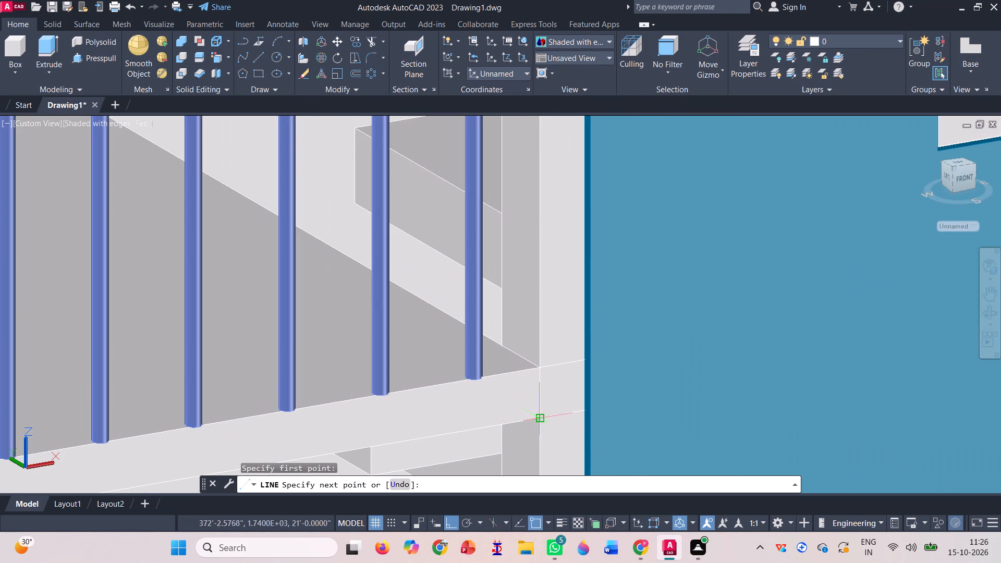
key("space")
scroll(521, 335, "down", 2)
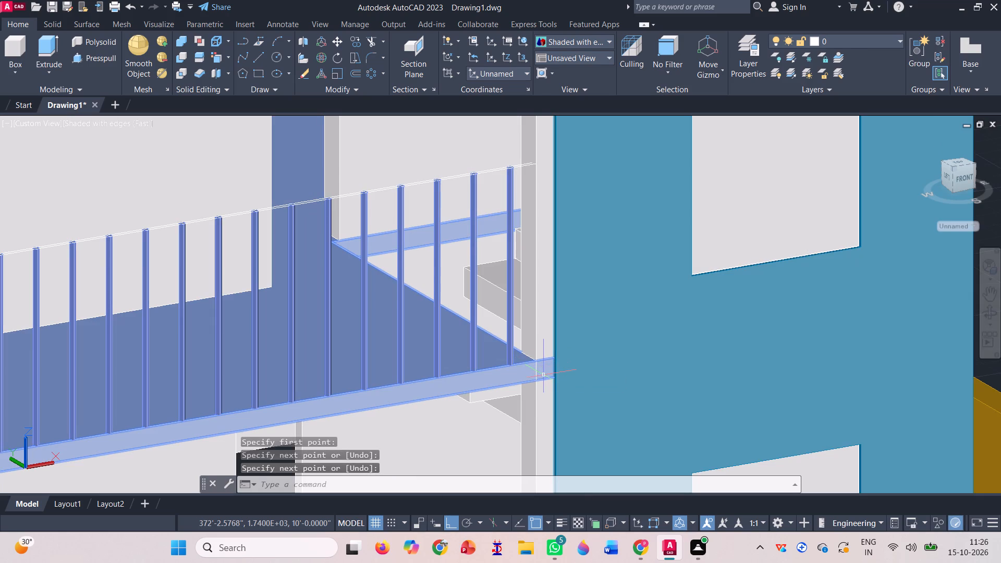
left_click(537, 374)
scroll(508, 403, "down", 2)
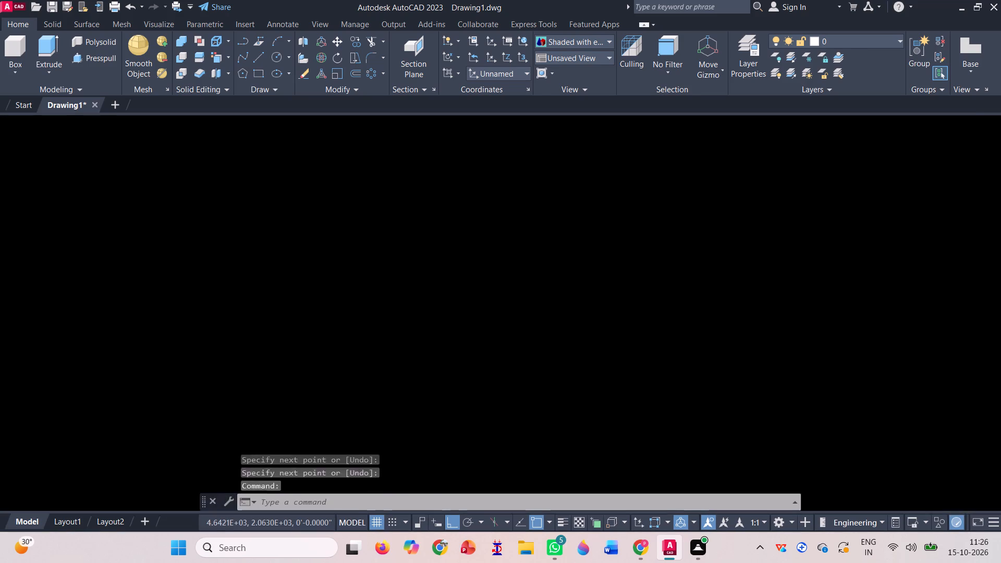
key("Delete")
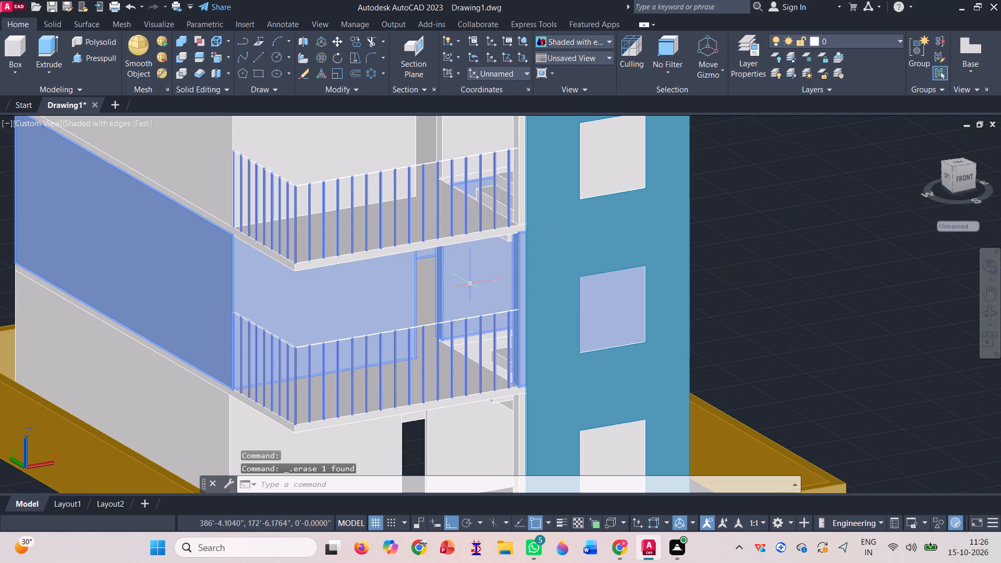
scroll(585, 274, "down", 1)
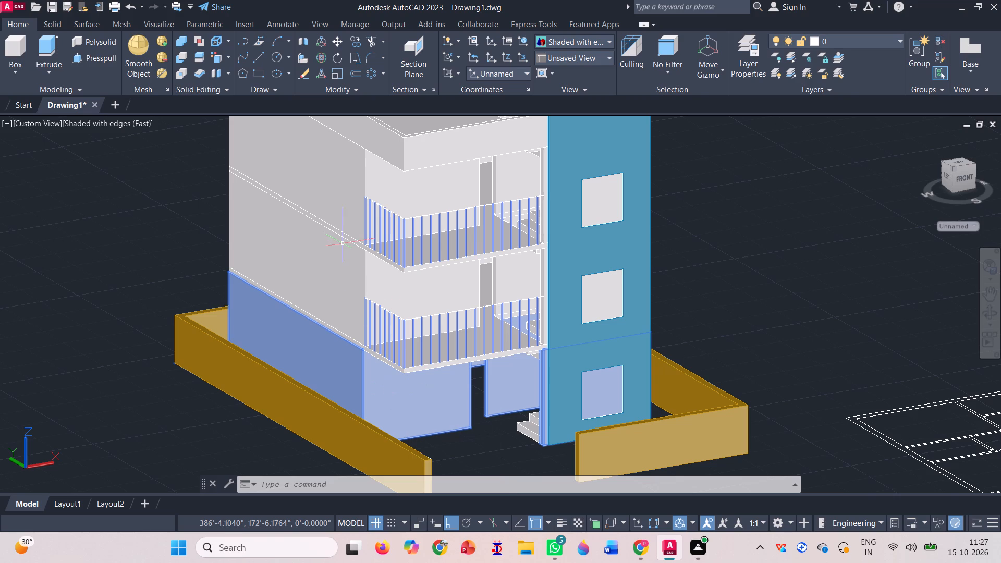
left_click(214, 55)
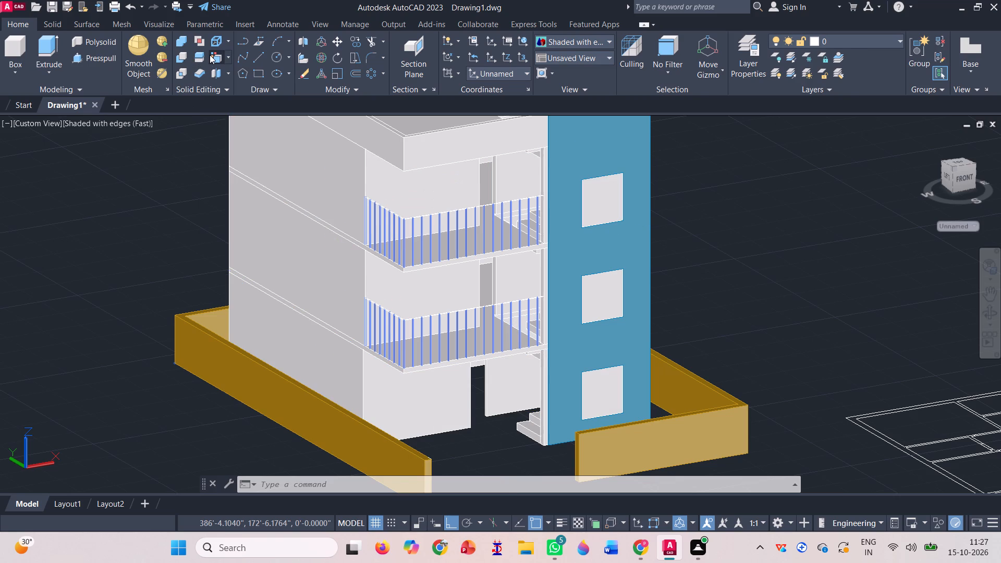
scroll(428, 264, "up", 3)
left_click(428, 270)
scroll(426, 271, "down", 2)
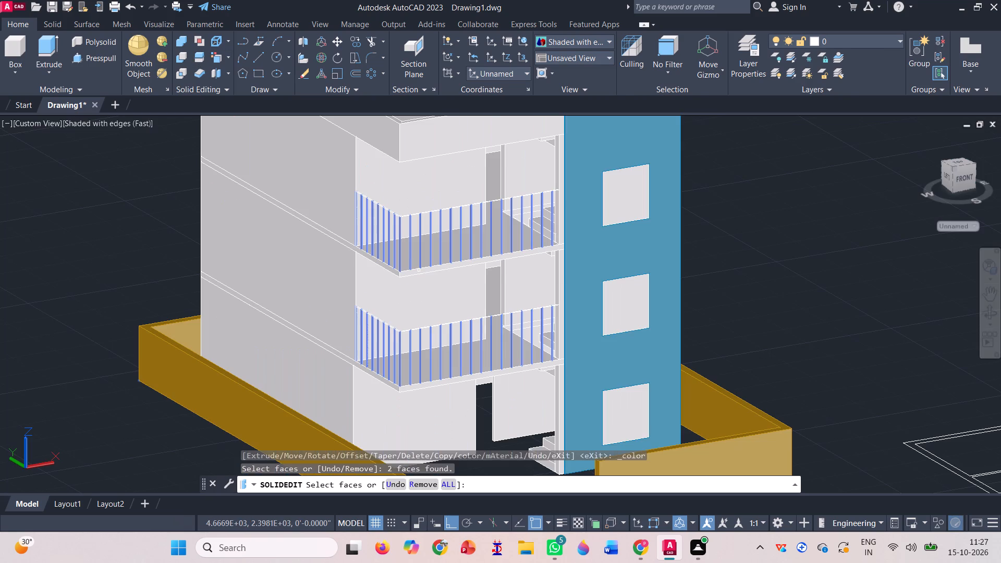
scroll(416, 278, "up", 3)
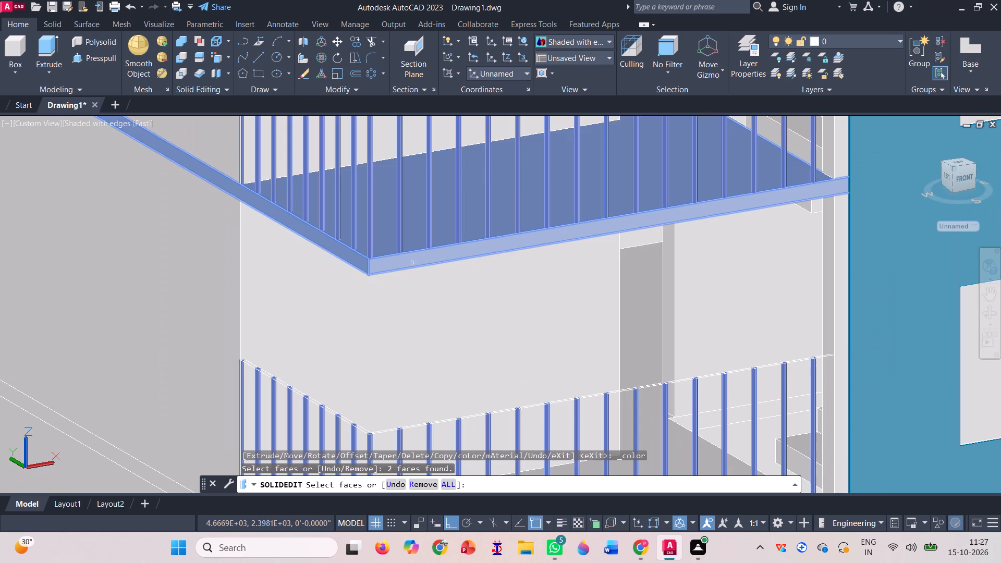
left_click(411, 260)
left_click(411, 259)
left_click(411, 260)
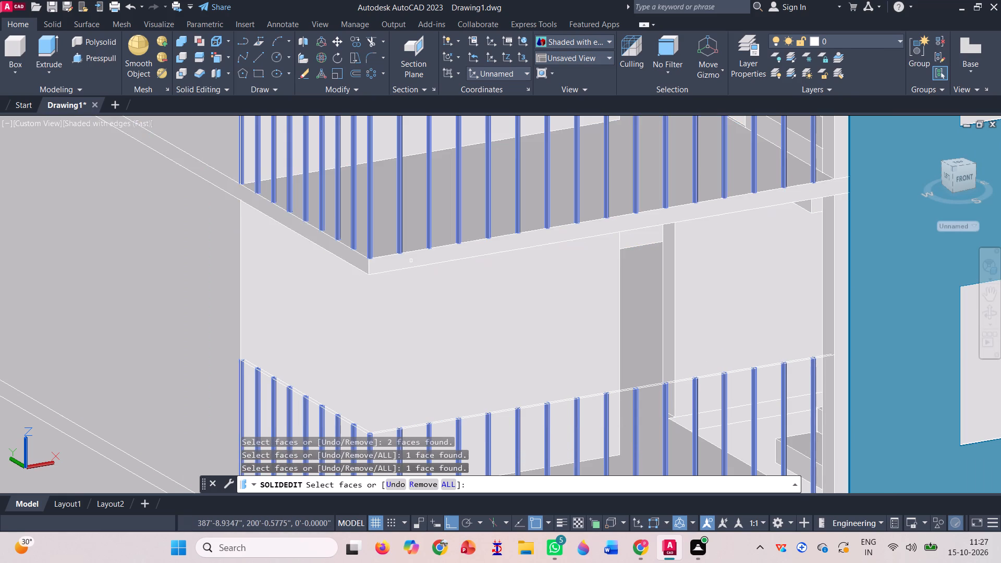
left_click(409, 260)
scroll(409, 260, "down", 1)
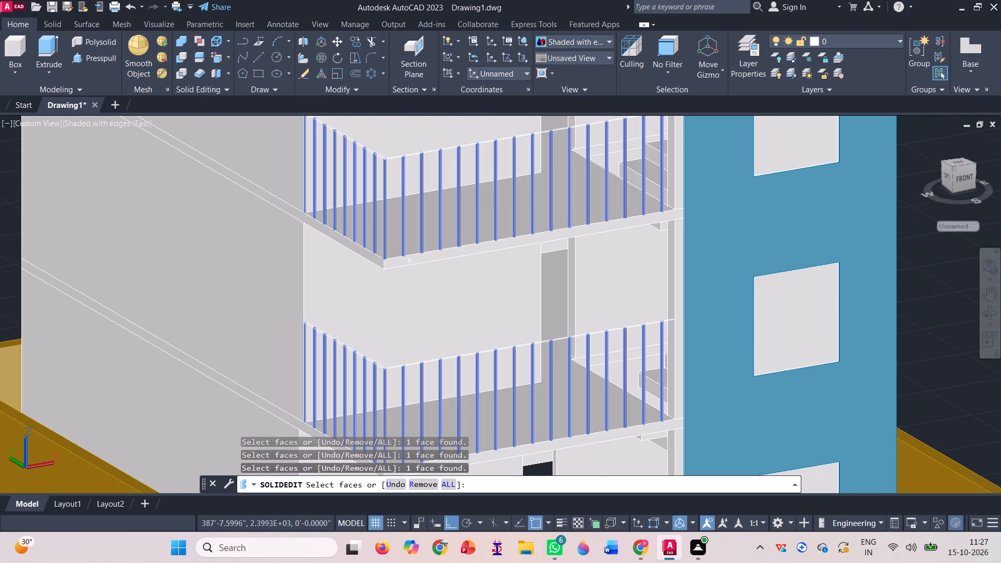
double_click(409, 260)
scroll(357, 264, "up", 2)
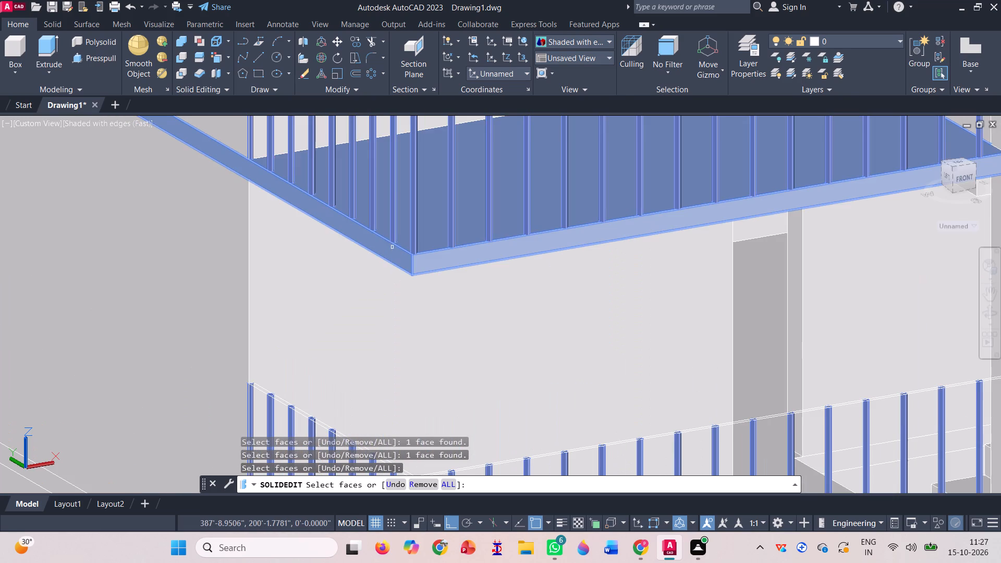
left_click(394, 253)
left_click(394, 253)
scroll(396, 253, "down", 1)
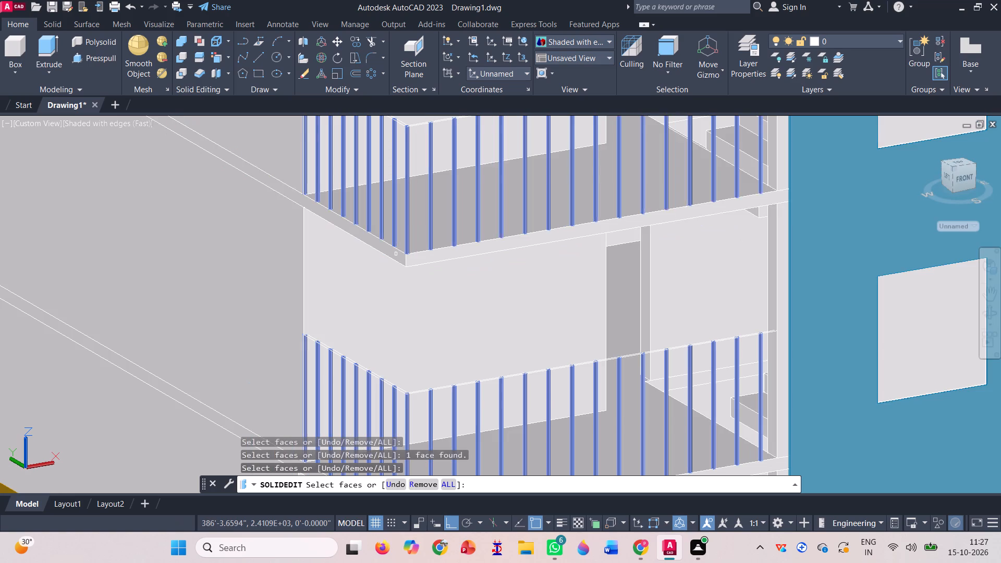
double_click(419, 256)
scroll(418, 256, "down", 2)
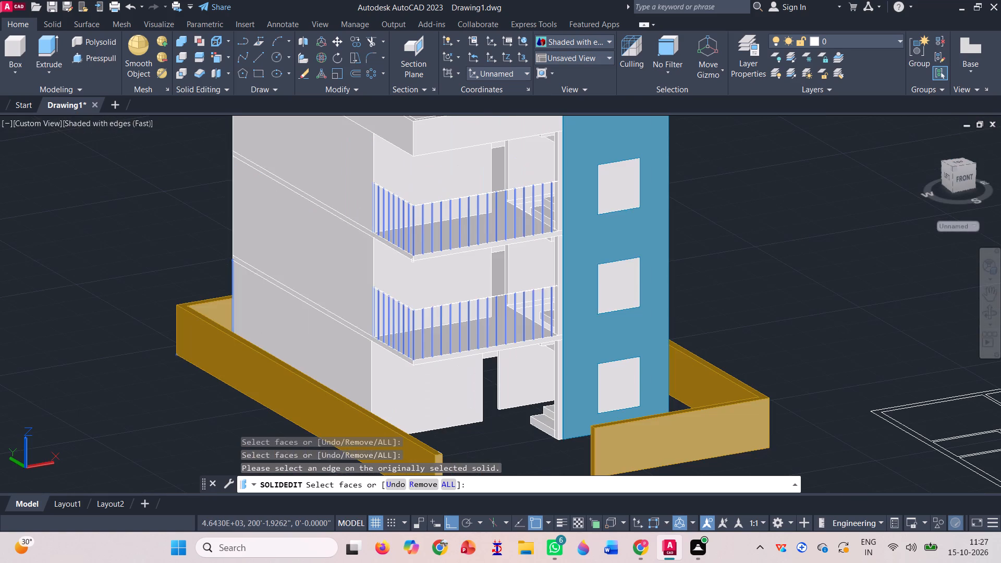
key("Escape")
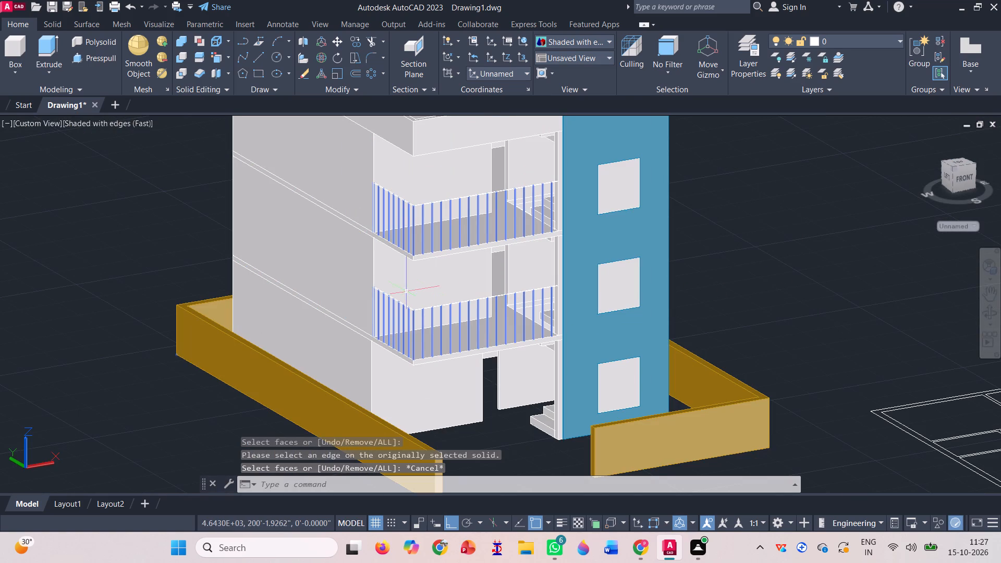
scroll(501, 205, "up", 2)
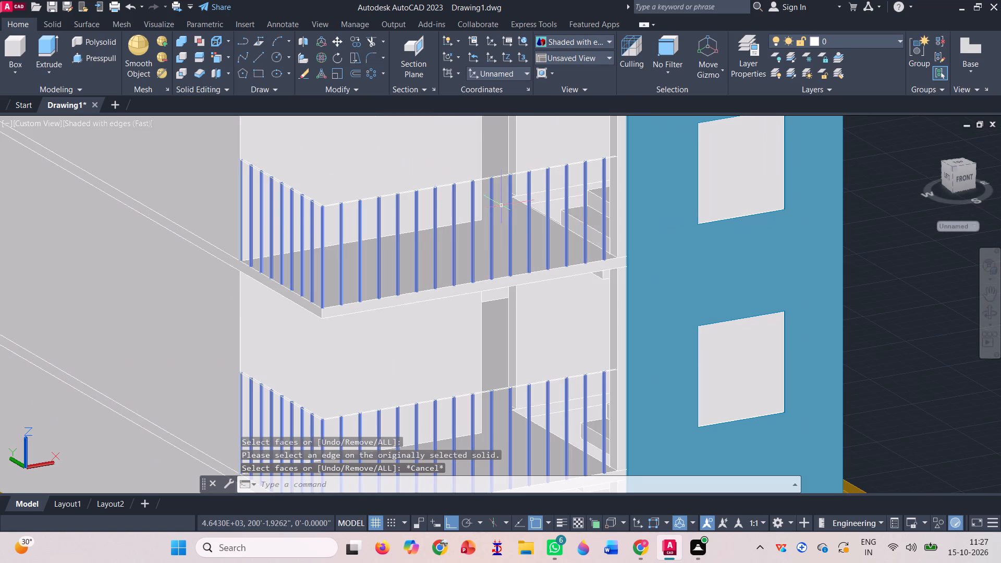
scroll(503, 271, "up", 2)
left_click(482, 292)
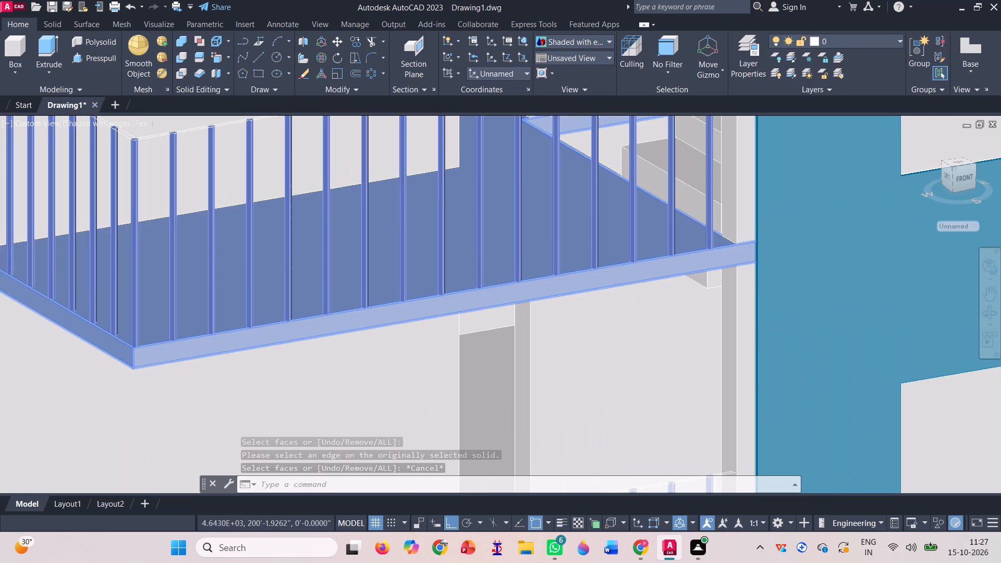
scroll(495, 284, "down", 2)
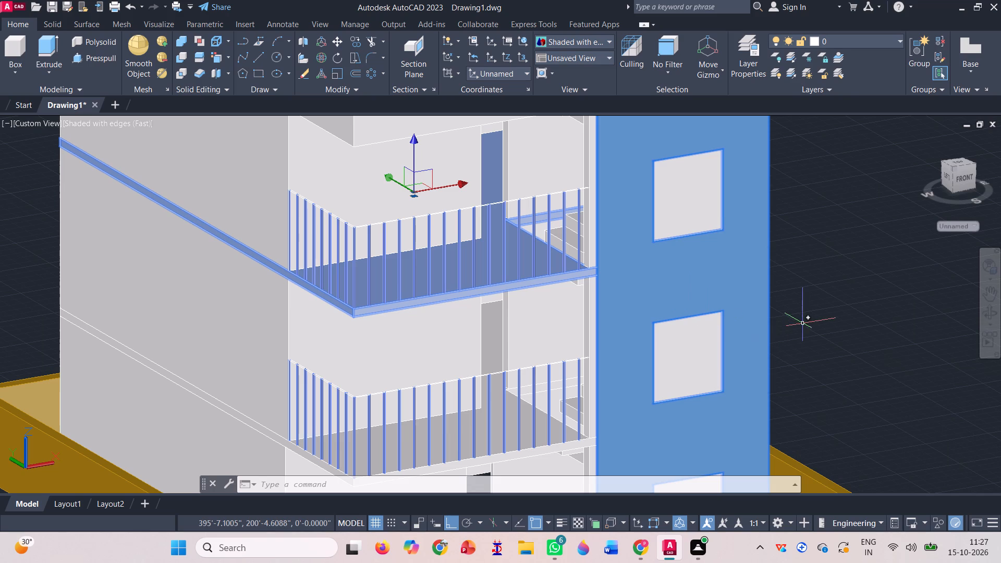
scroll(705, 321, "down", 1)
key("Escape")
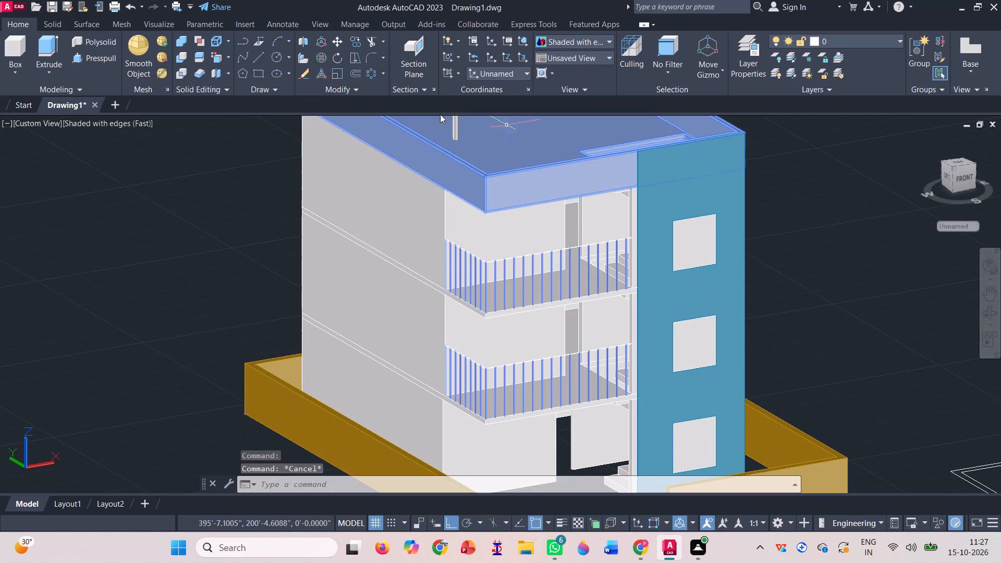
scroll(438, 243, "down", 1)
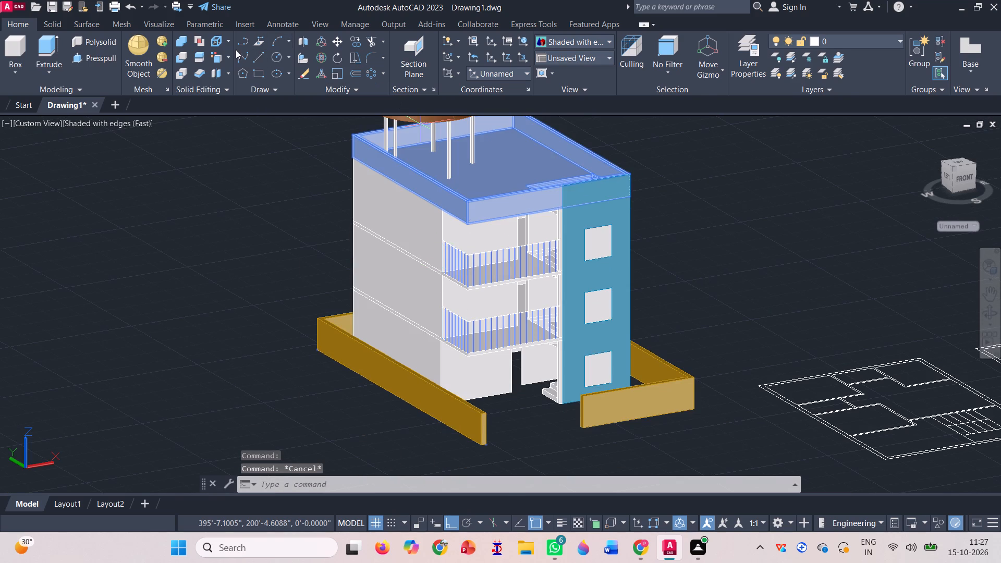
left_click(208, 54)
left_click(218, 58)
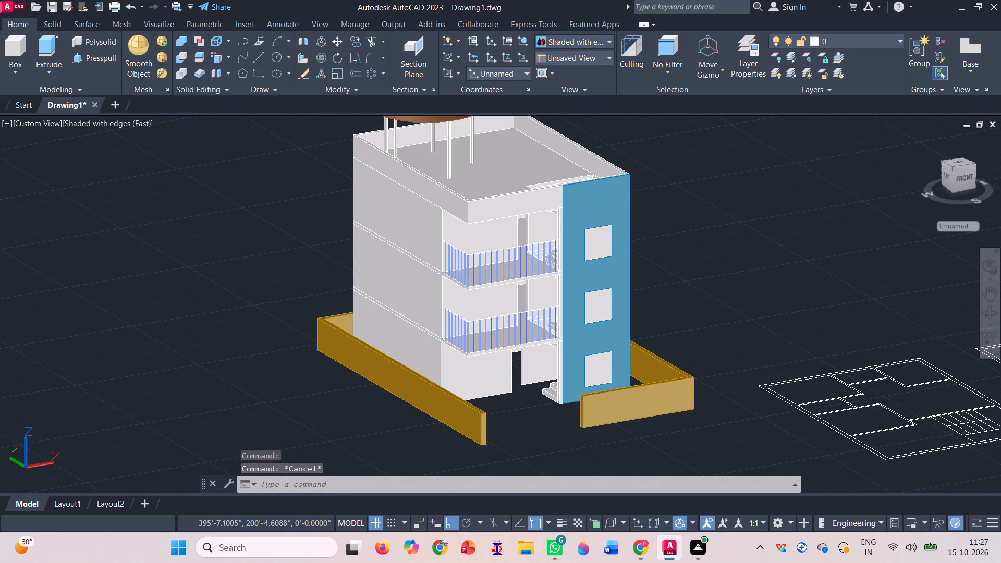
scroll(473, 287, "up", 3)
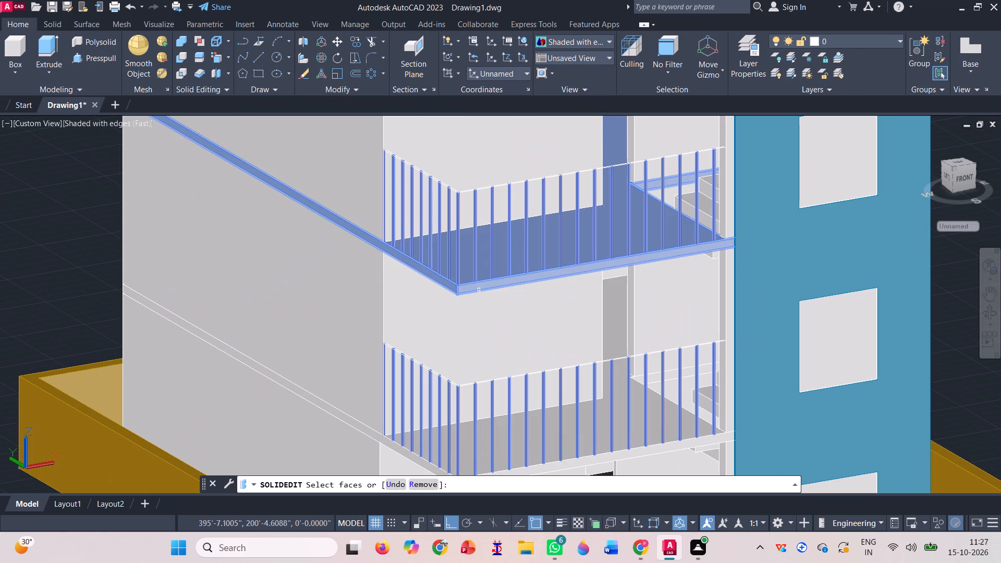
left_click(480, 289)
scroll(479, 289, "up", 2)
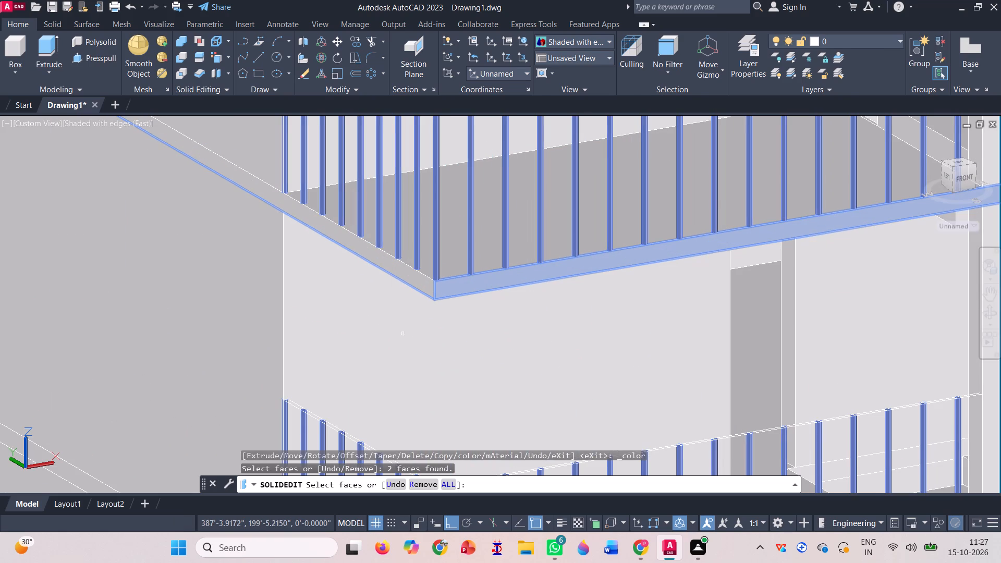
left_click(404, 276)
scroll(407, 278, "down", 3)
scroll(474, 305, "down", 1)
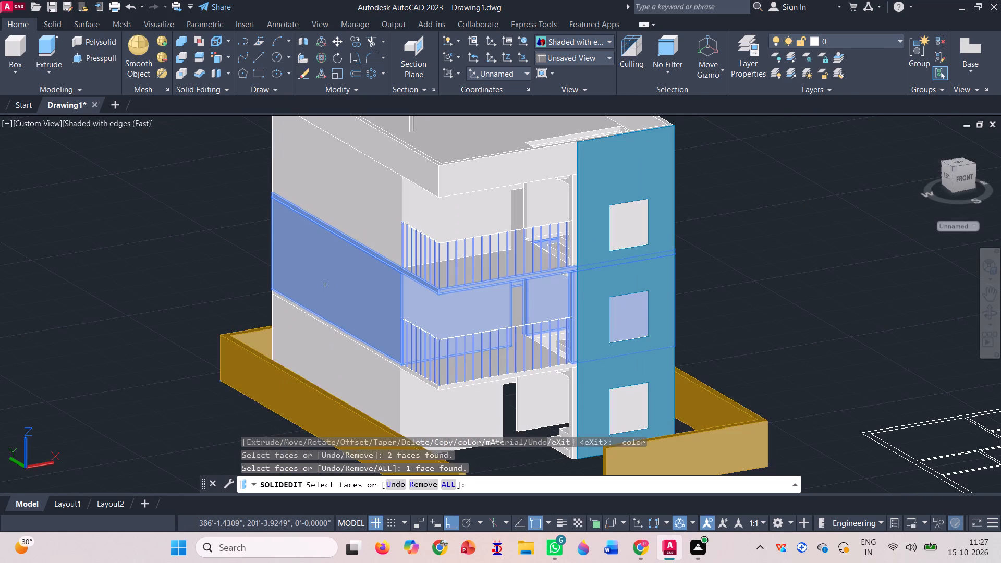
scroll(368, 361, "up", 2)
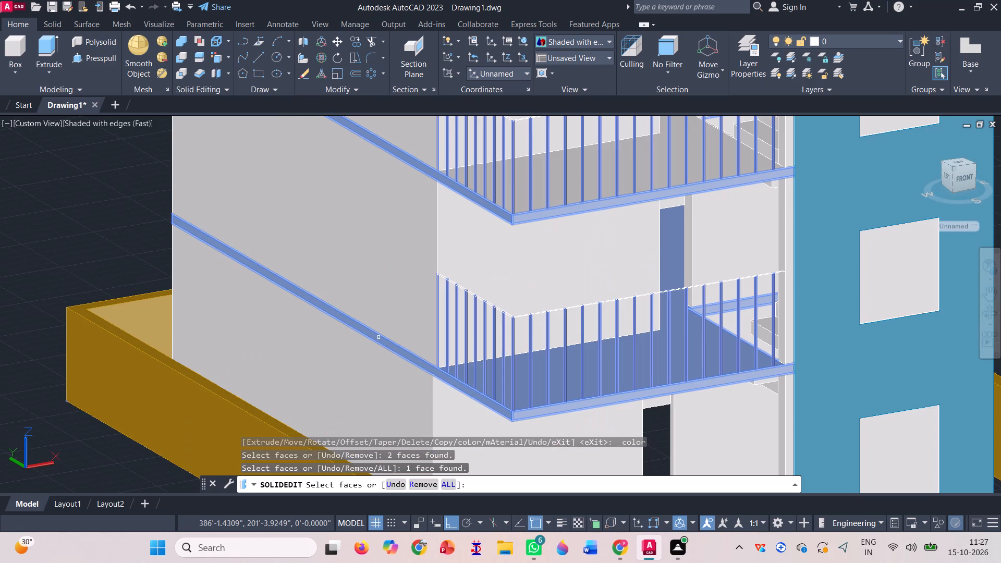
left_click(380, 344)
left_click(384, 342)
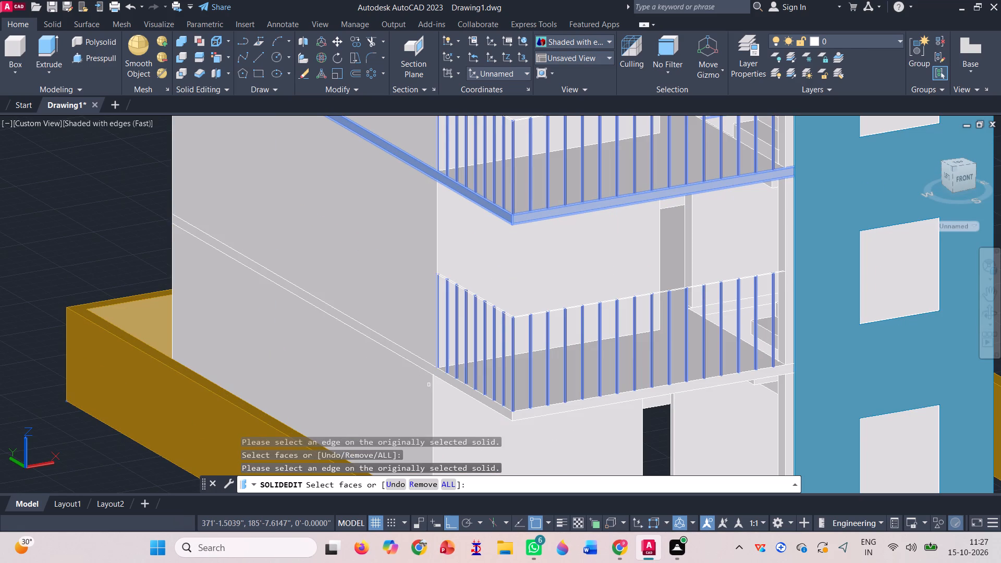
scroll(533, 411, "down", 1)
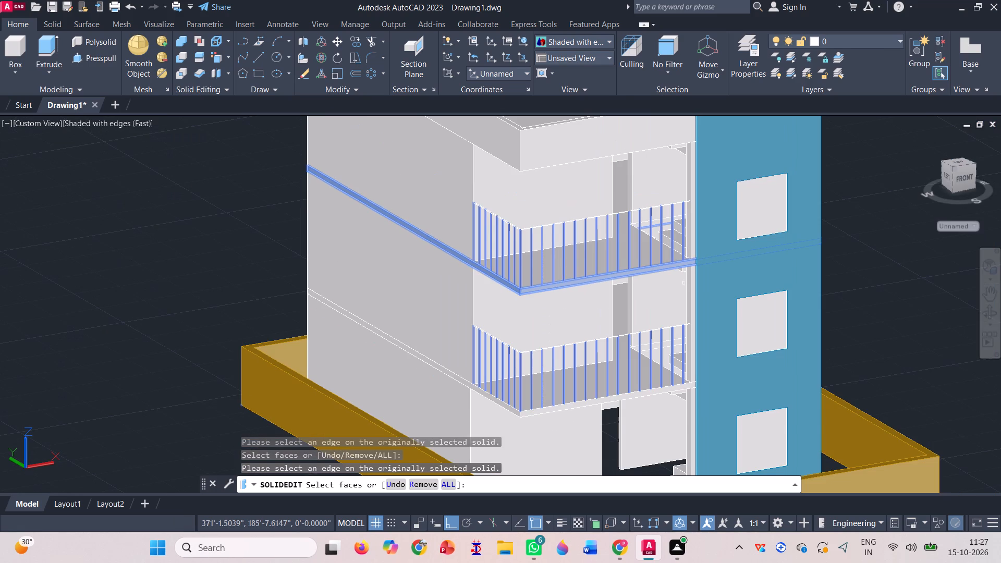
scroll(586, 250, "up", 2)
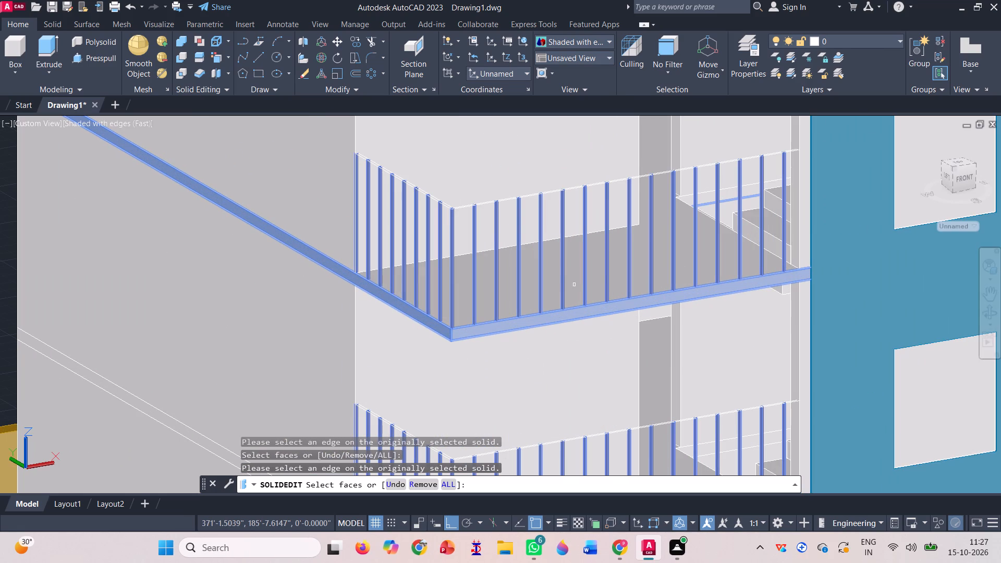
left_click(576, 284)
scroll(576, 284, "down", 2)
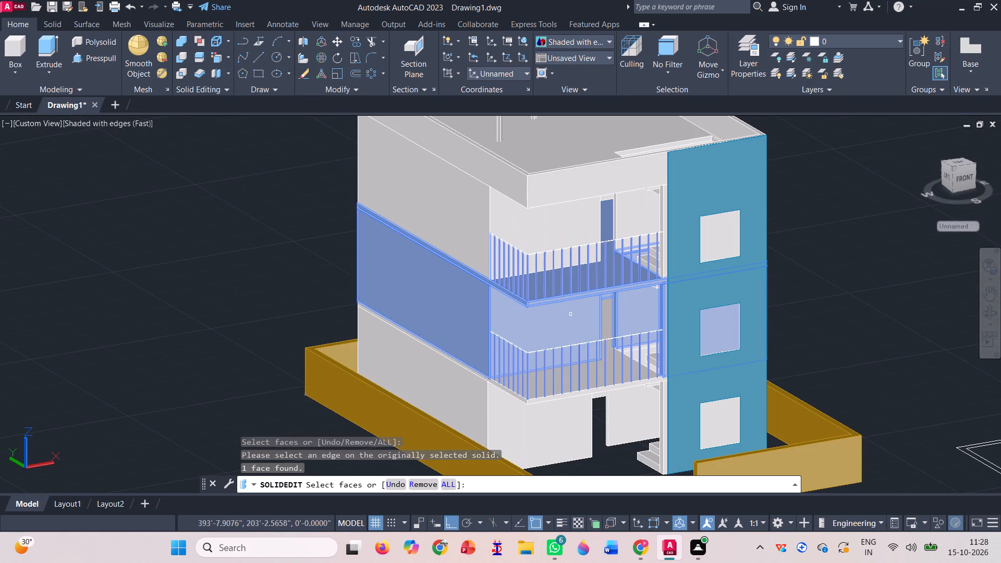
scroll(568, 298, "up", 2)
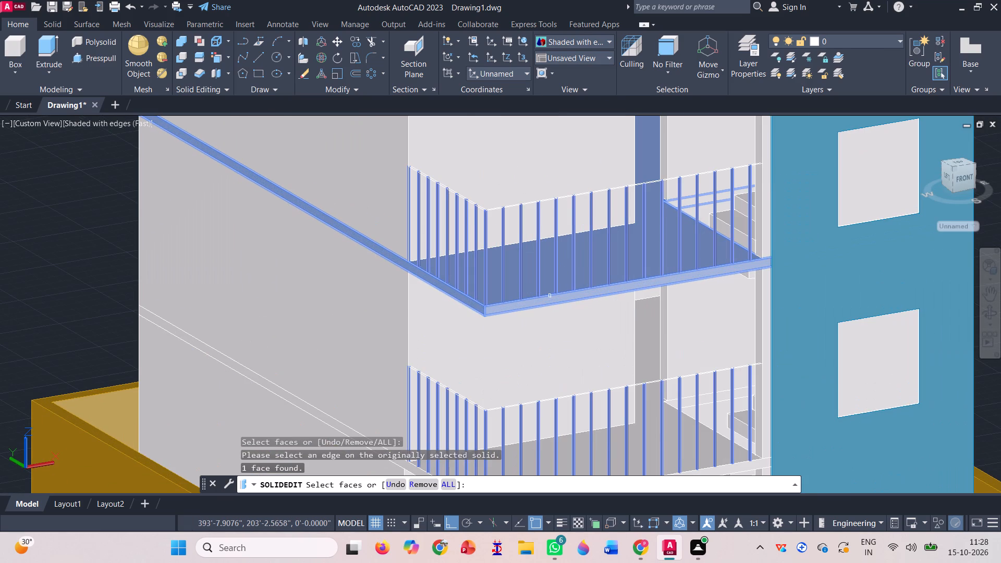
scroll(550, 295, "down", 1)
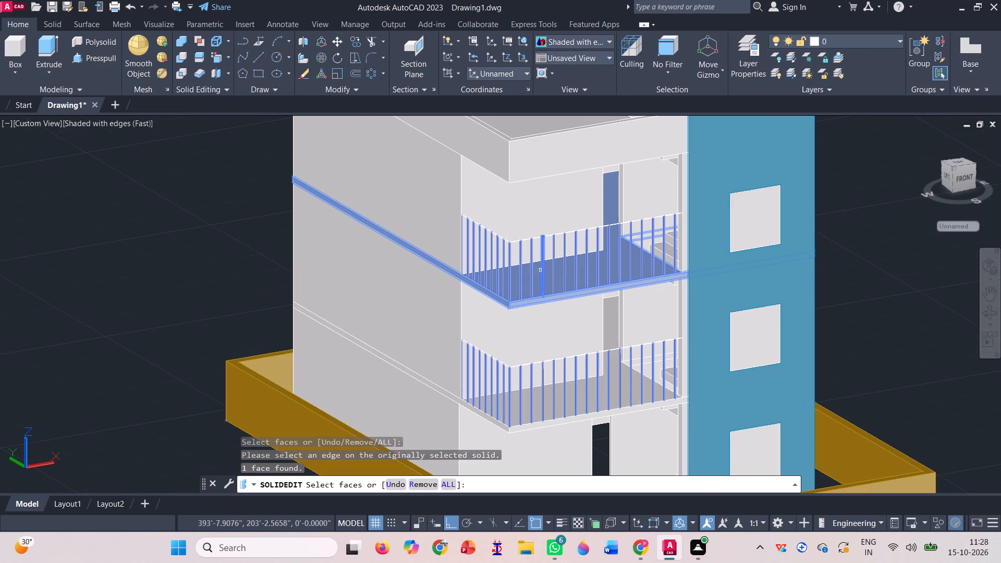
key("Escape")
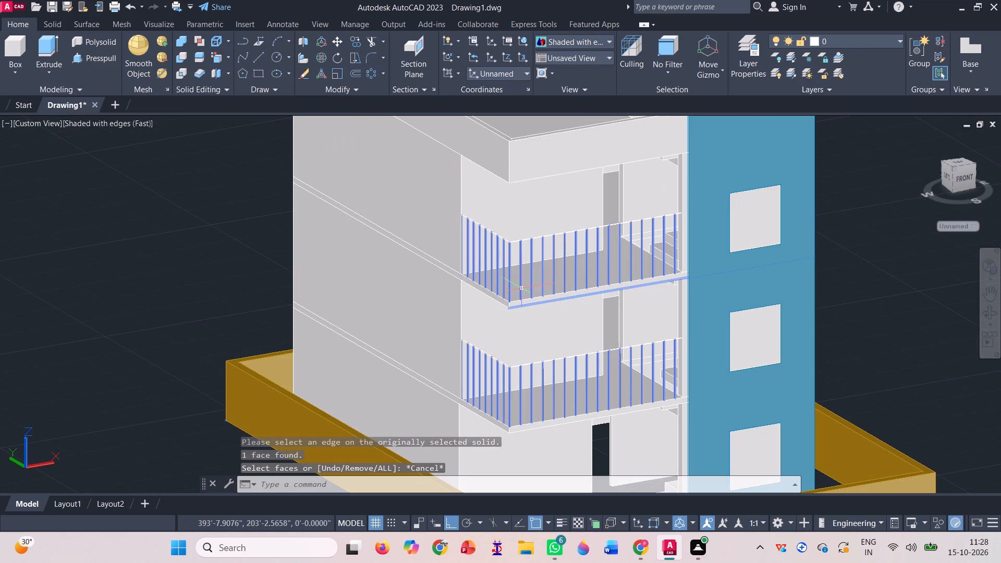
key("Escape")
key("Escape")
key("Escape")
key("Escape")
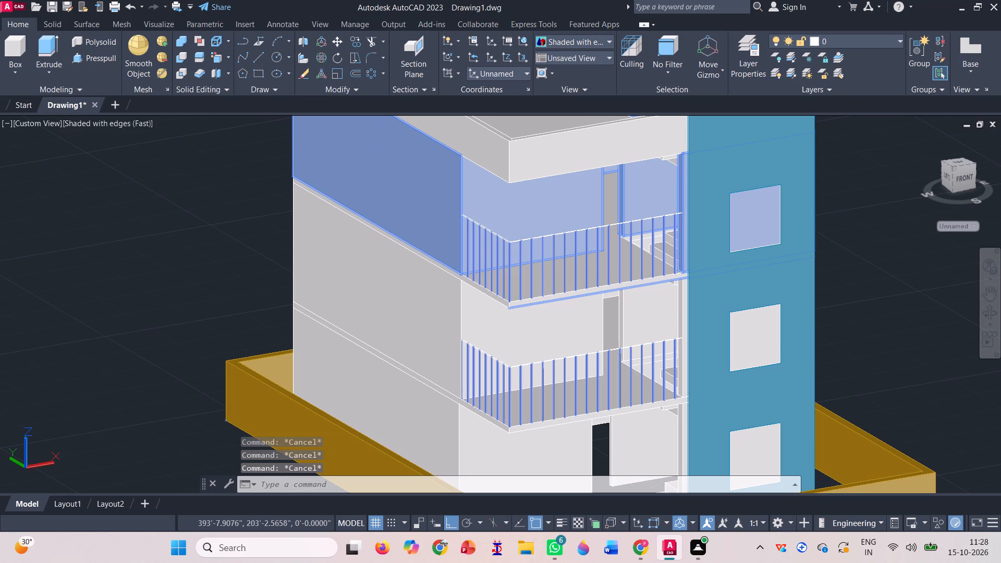
Colour the front and side edge faces of the upper balcony slab, browsing the DIC COLOR GUIDE(R) colour book for a shade.
left_click(210, 51)
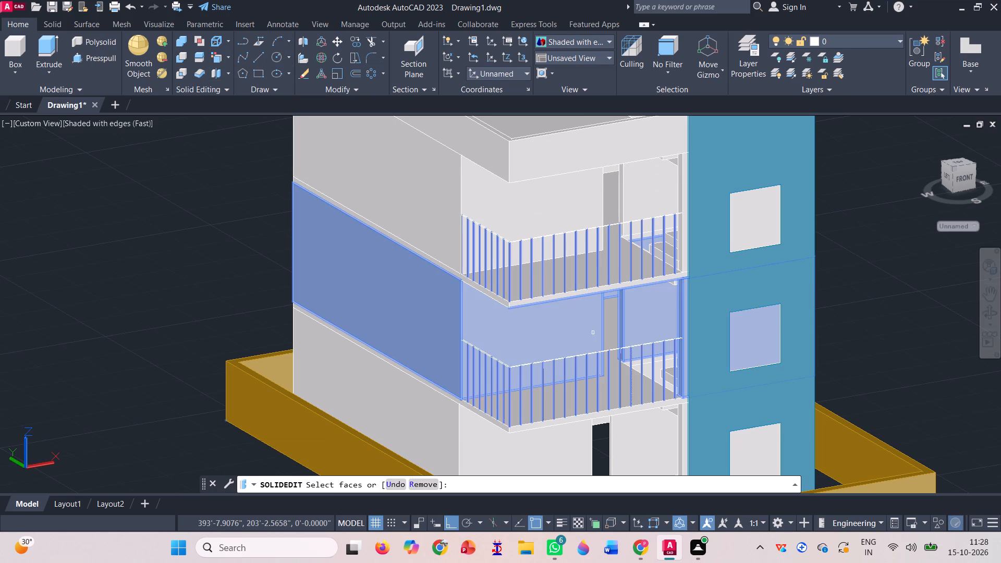
scroll(531, 274, "up", 3)
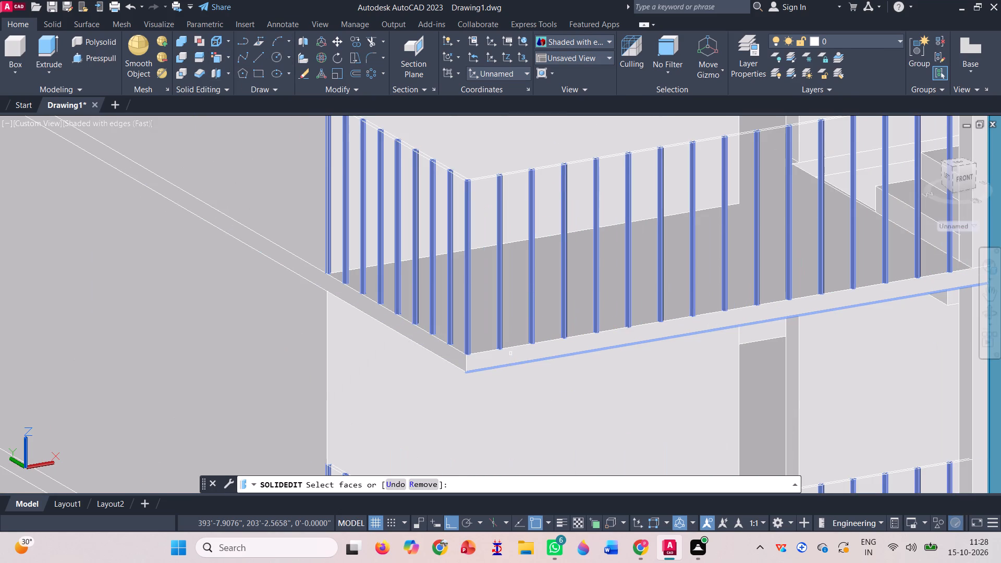
left_click(509, 351)
left_click(445, 351)
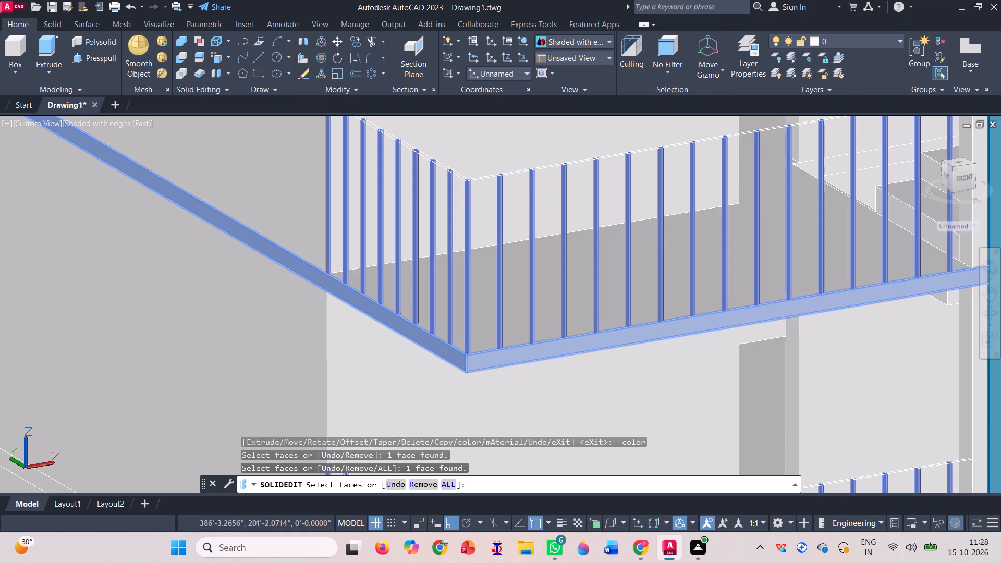
scroll(449, 345, "down", 2)
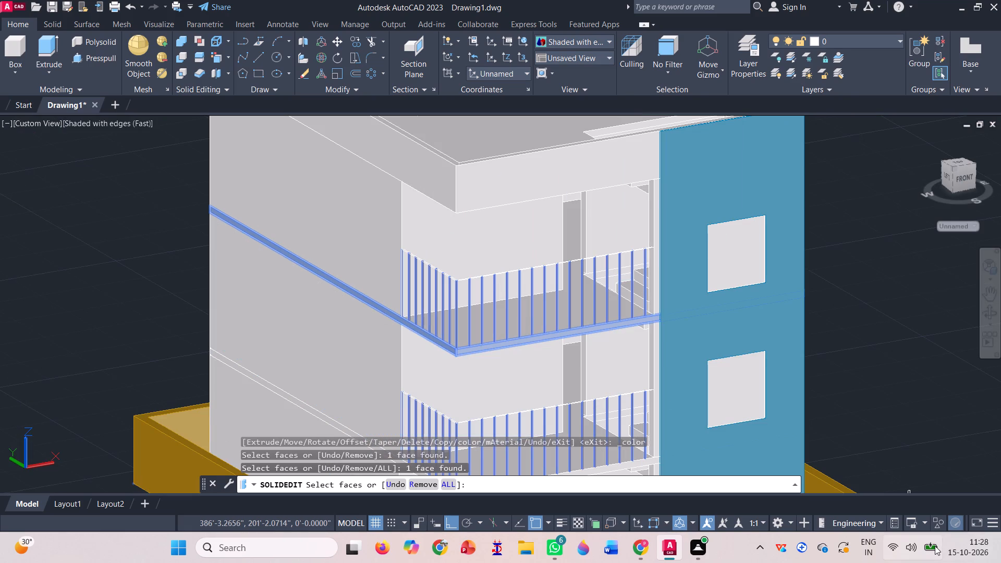
key("space")
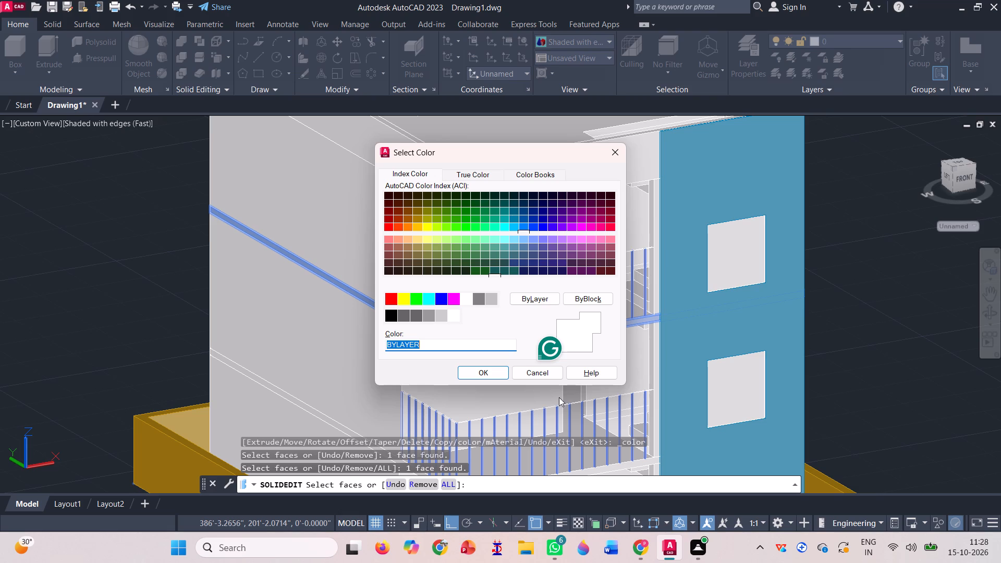
left_click(559, 172)
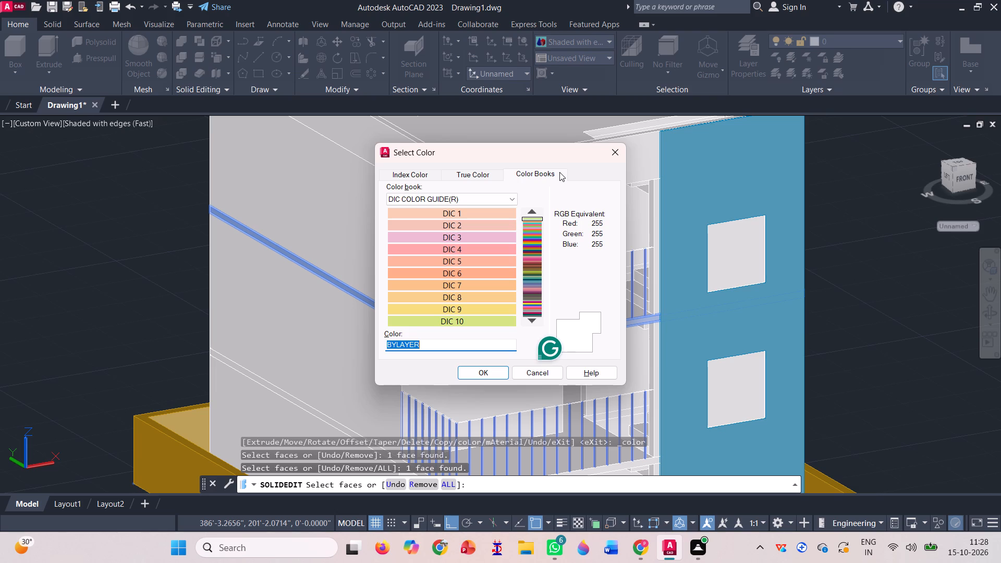
left_click(533, 319)
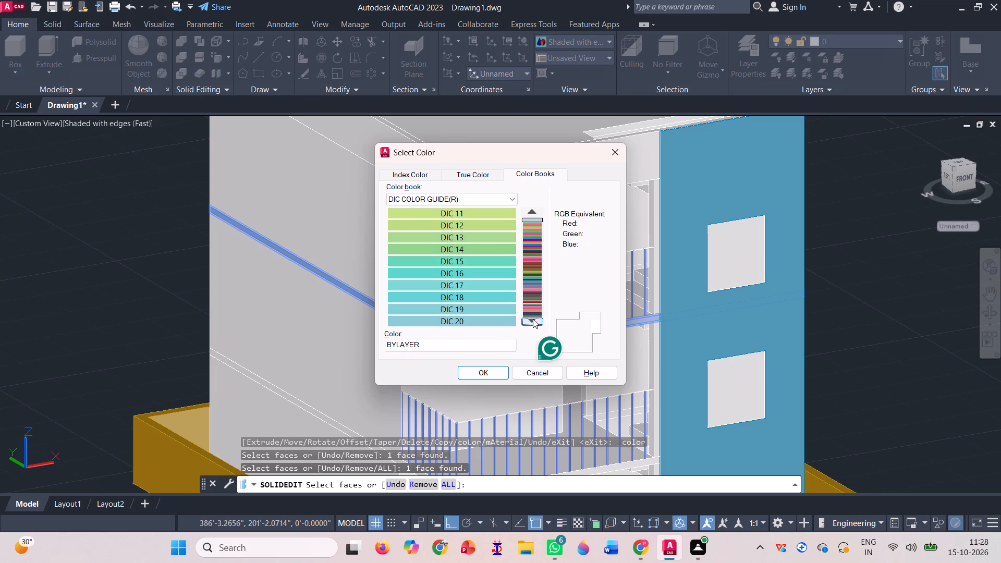
left_click(533, 319)
left_click(533, 319)
left_click(533, 319)
left_click(533, 319)
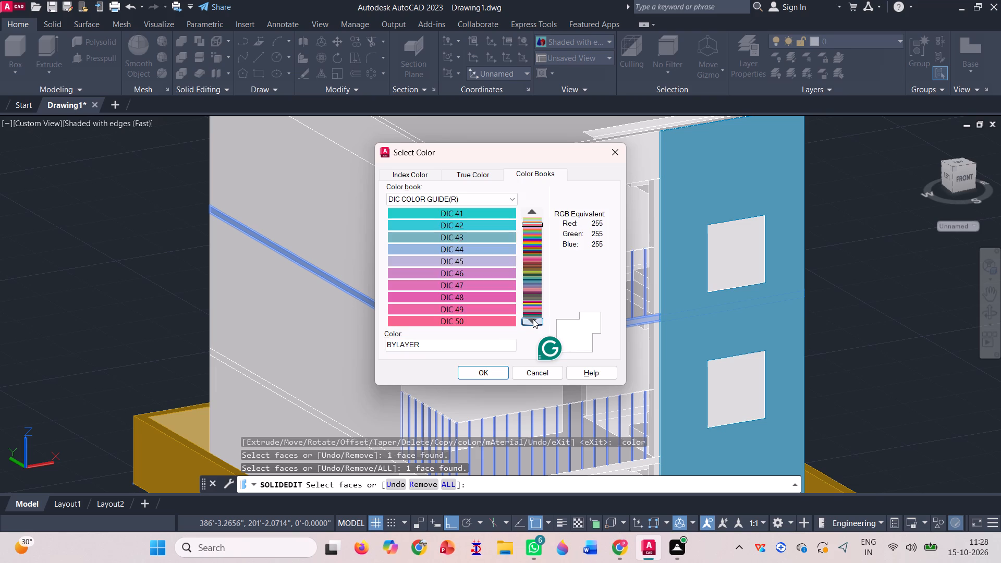
left_click(533, 319)
left_click(533, 319)
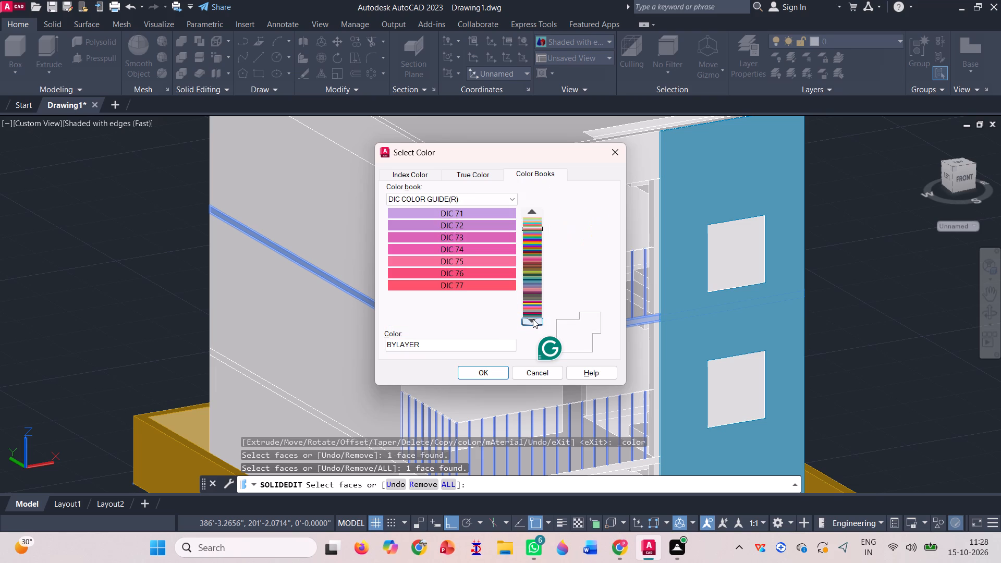
left_click(533, 319)
left_click(533, 319)
left_click(533, 319)
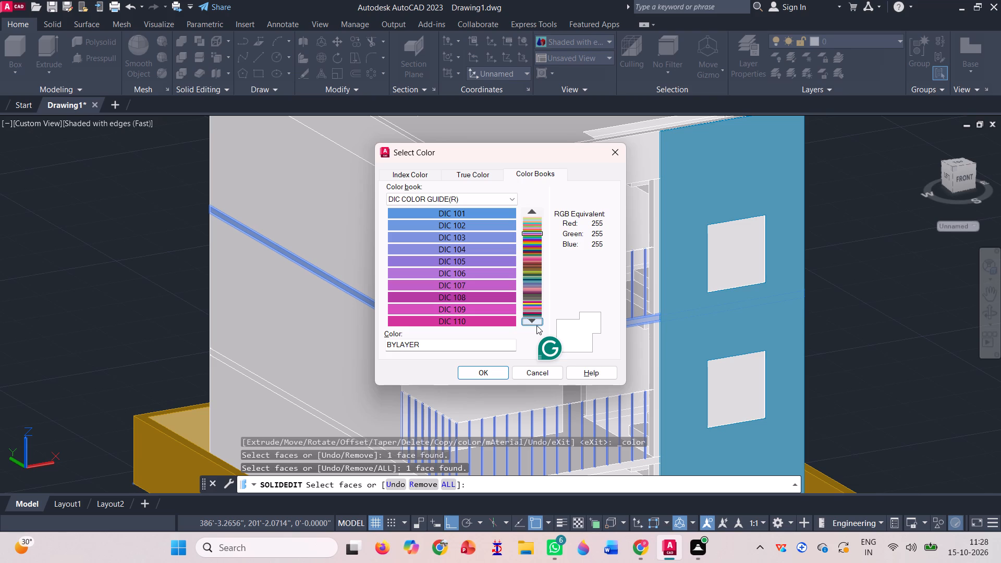
left_click(535, 324)
left_click(535, 324)
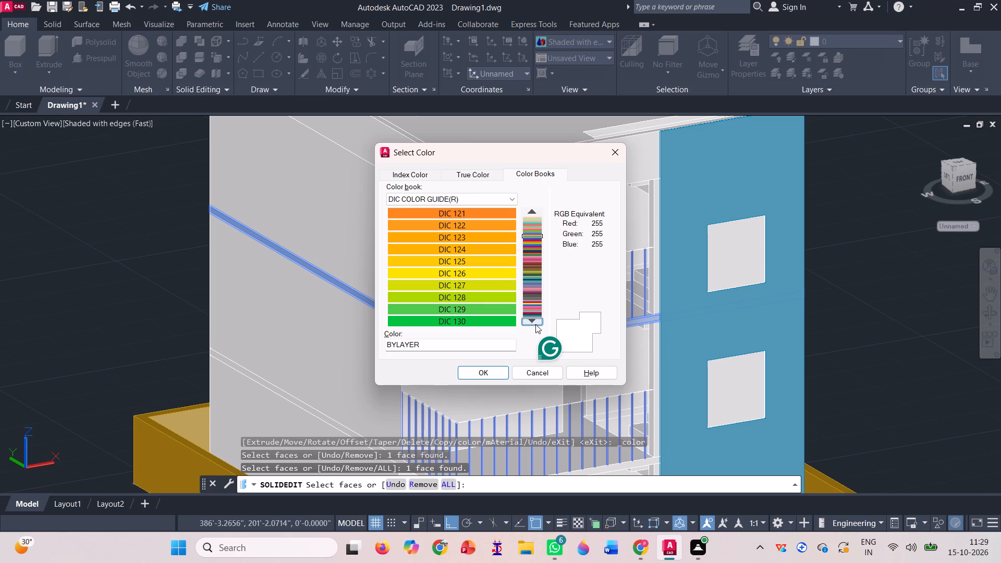
left_click(535, 324)
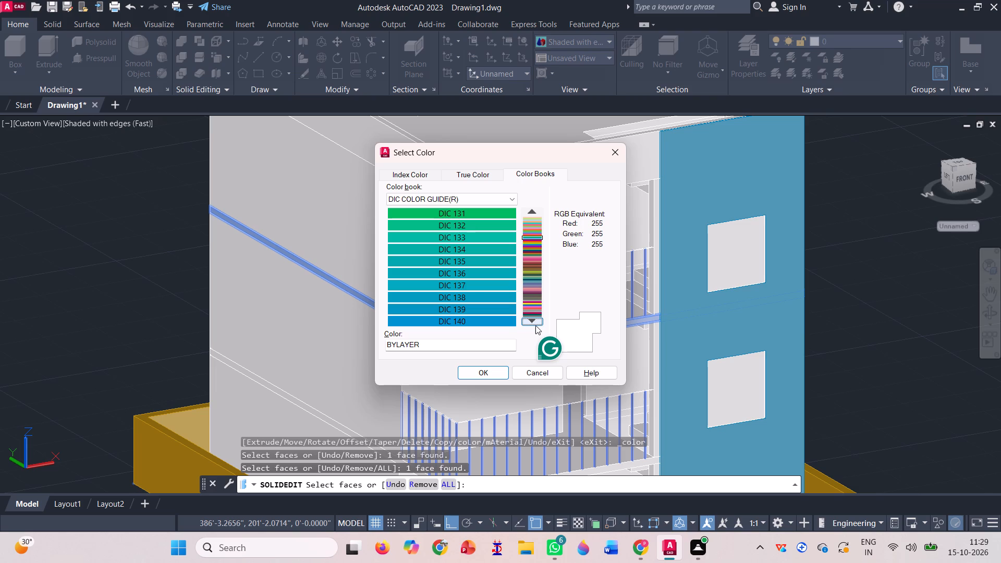
left_click(535, 324)
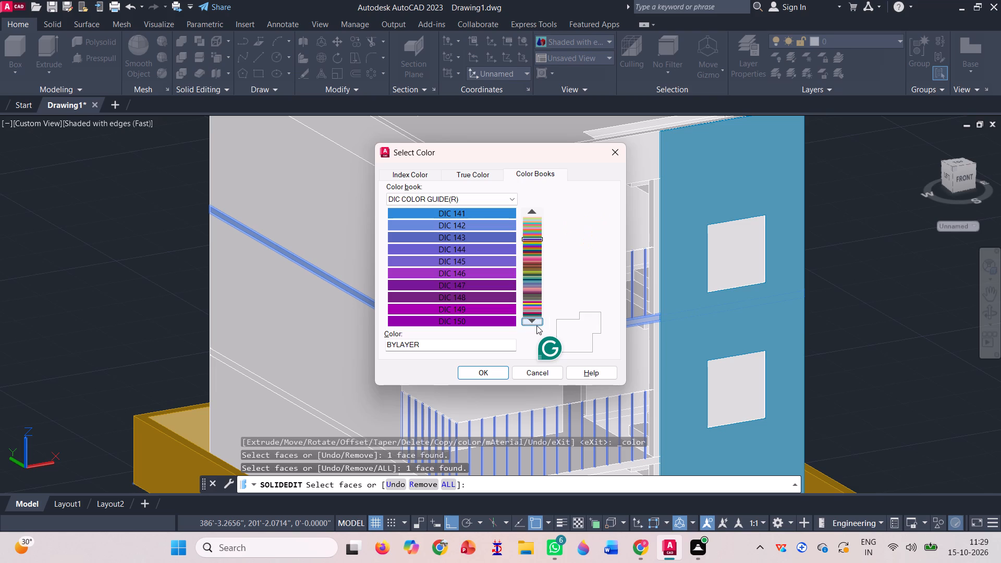
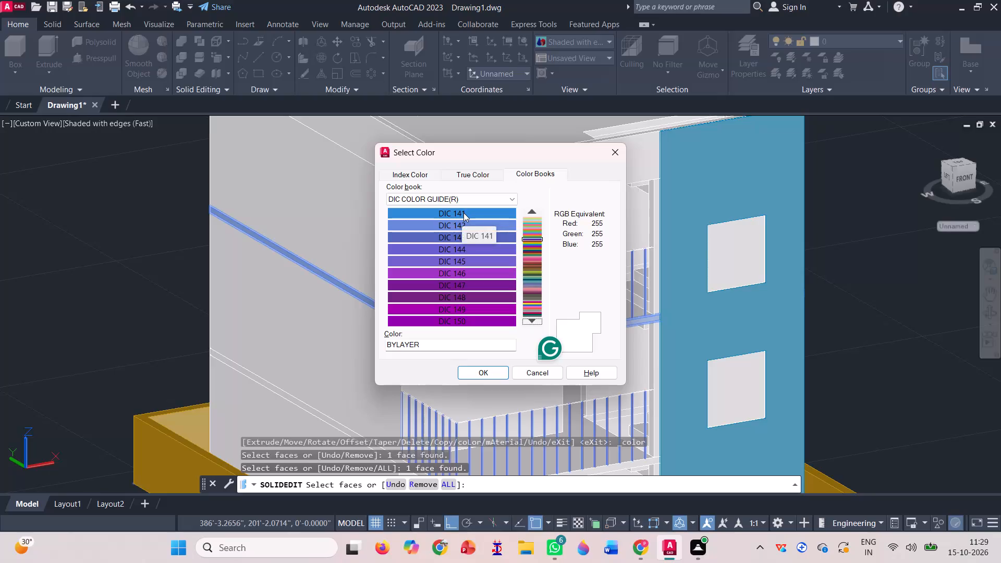
Colour the selected edge faces of the upper balcony floor slab with DIC 180 from the DIC COLOR GUIDE(R) book.
left_click(533, 324)
left_click(533, 321)
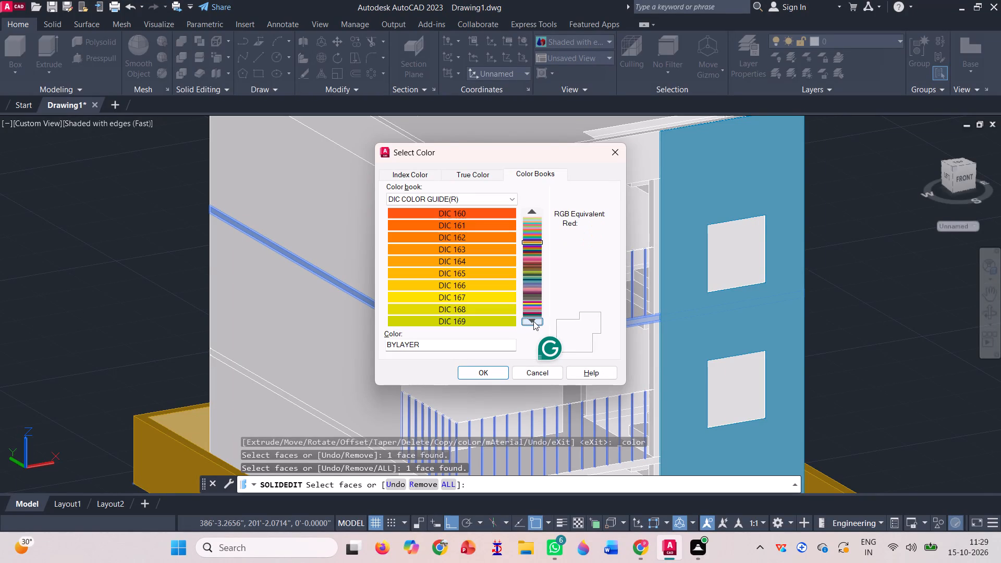
left_click(533, 321)
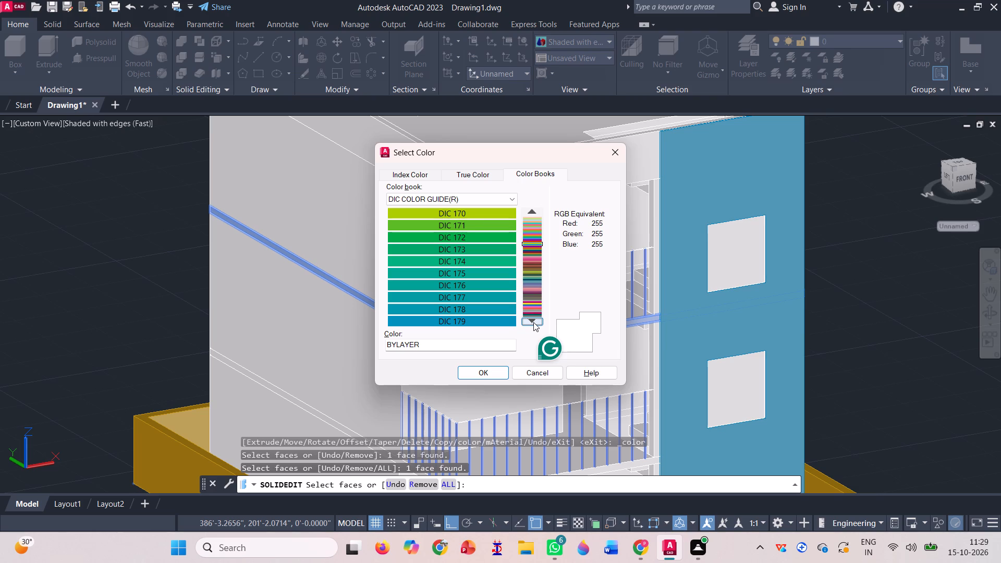
left_click(535, 321)
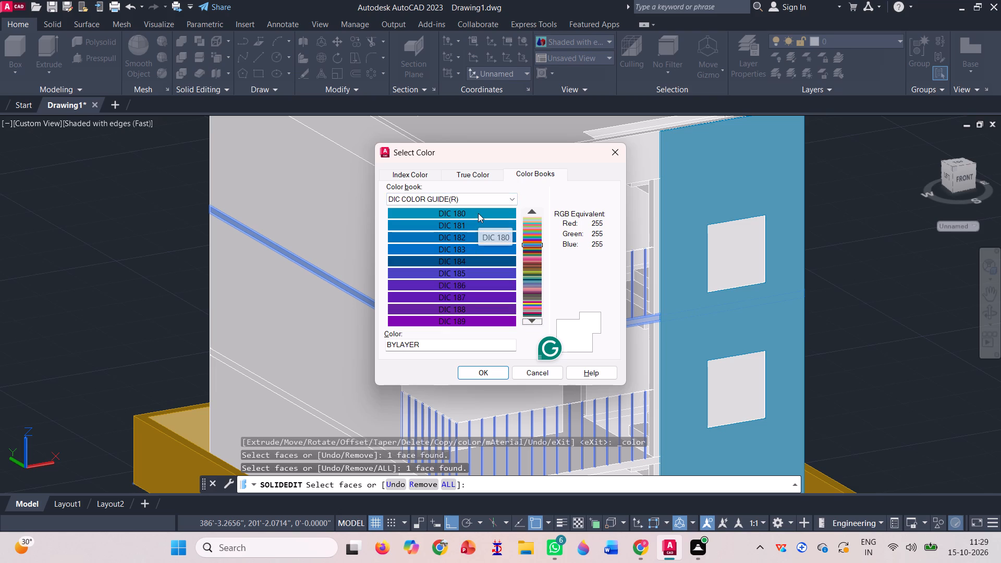
left_click(478, 213)
left_click(494, 369)
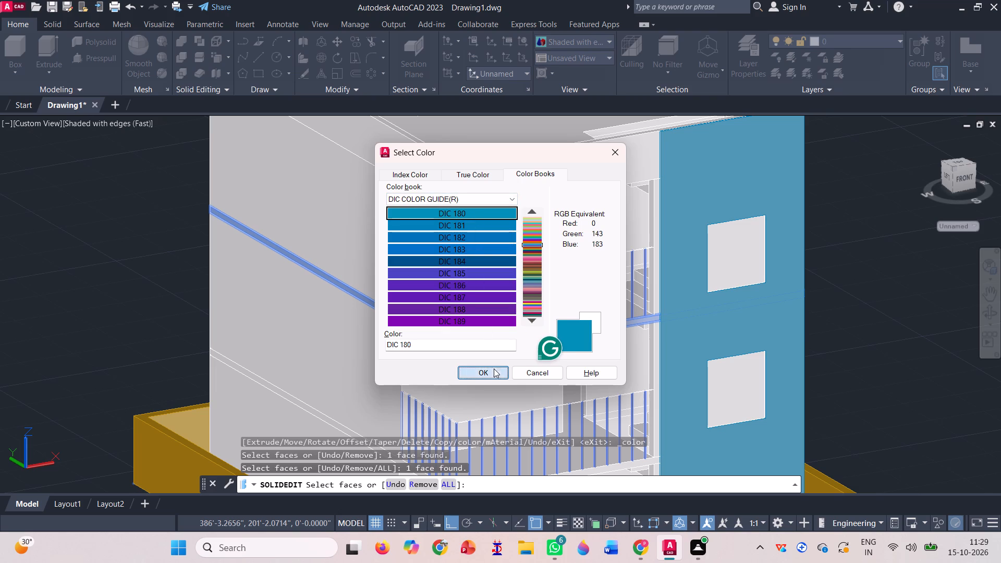
Colour the front and side edge faces of the lower balcony floor slab with DIC 180 from the DIC COLOR GUIDE(R) book.
scroll(551, 277, "down", 1)
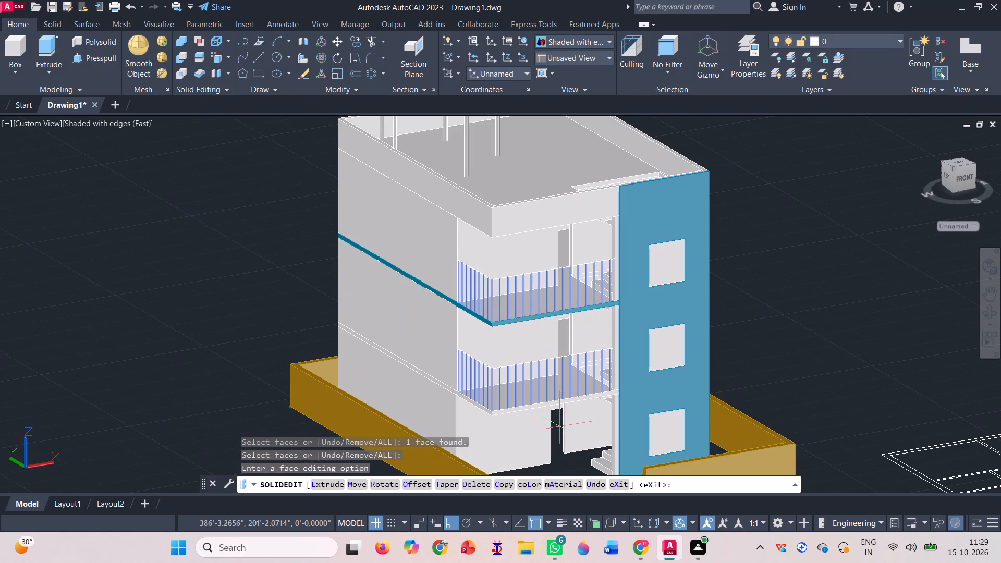
left_click(213, 55)
scroll(493, 410, "up", 3)
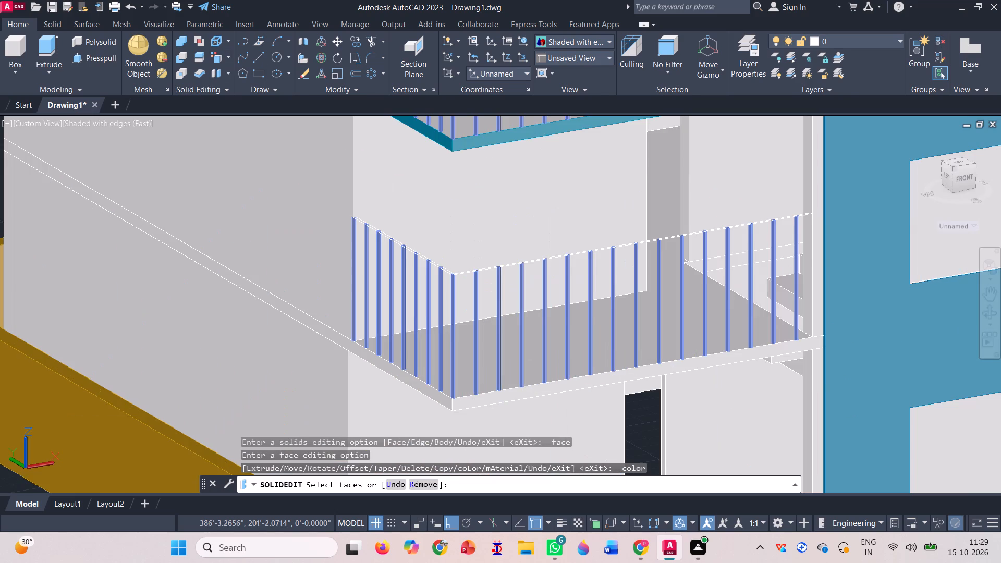
scroll(493, 409, "up", 2)
left_click(482, 390)
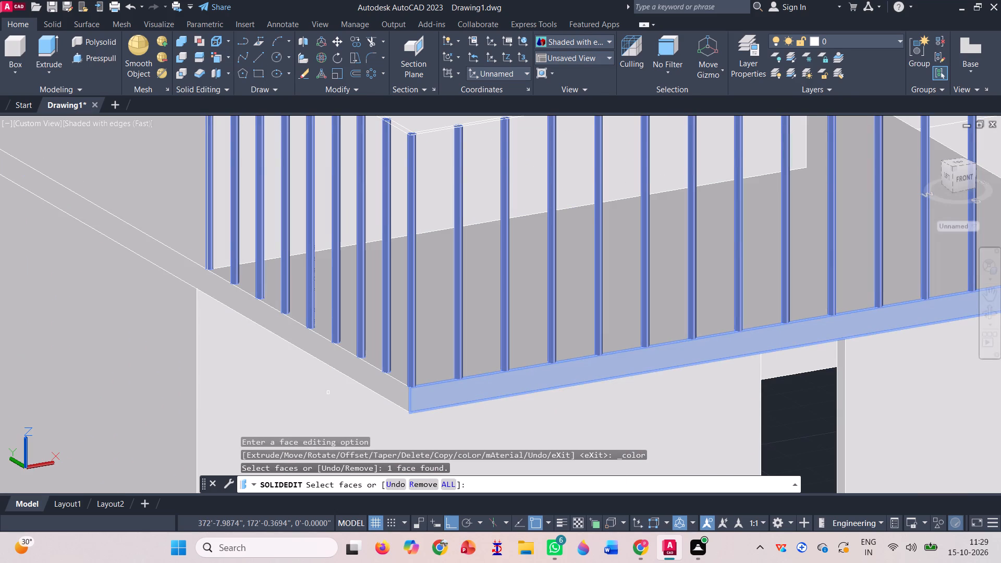
left_click(367, 374)
scroll(542, 401, "down", 3)
key("space")
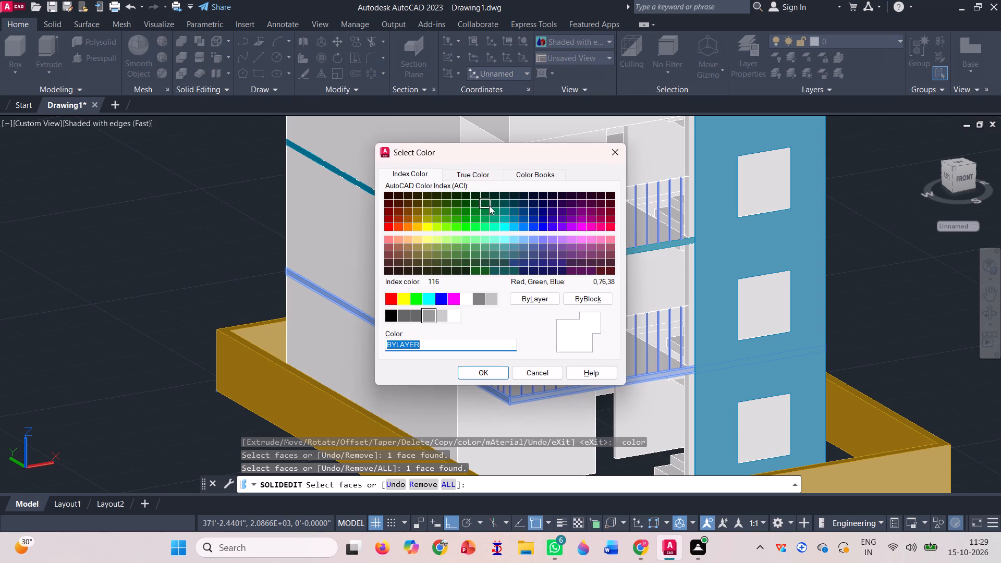
left_click(527, 177)
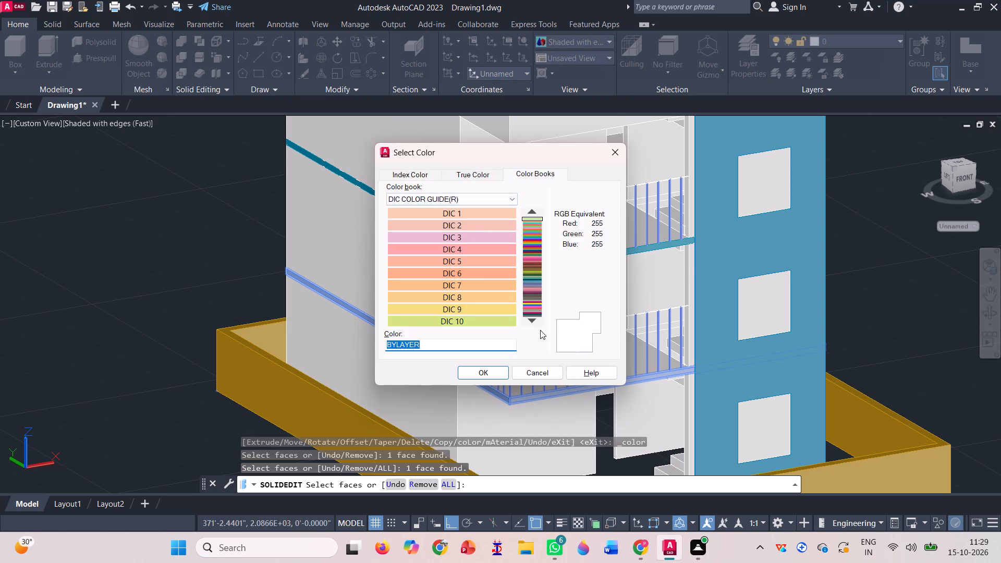
left_click(532, 323)
left_click(532, 324)
left_click(533, 324)
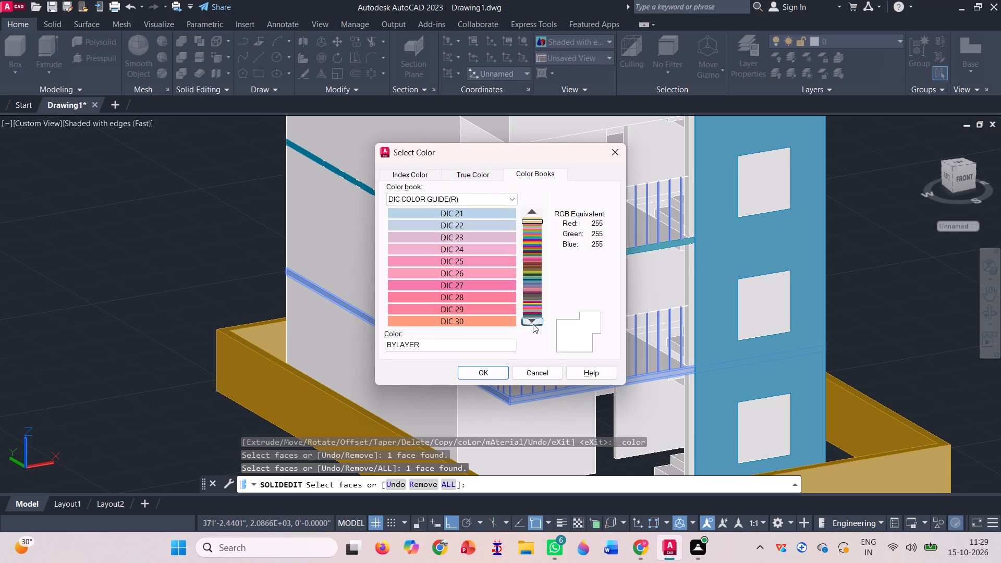
left_click(533, 324)
left_click(533, 324)
left_click(533, 324)
left_click(533, 324)
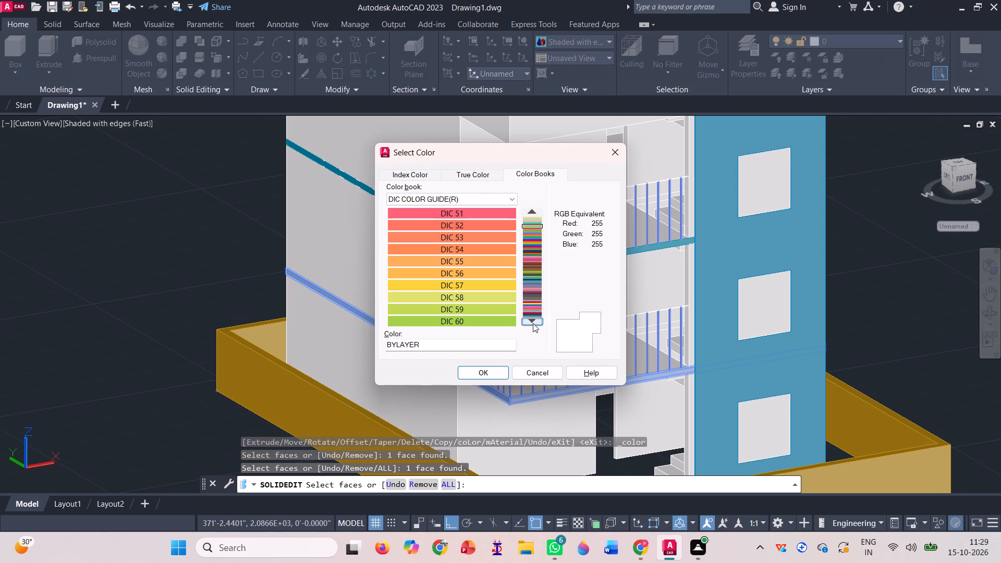
left_click(533, 323)
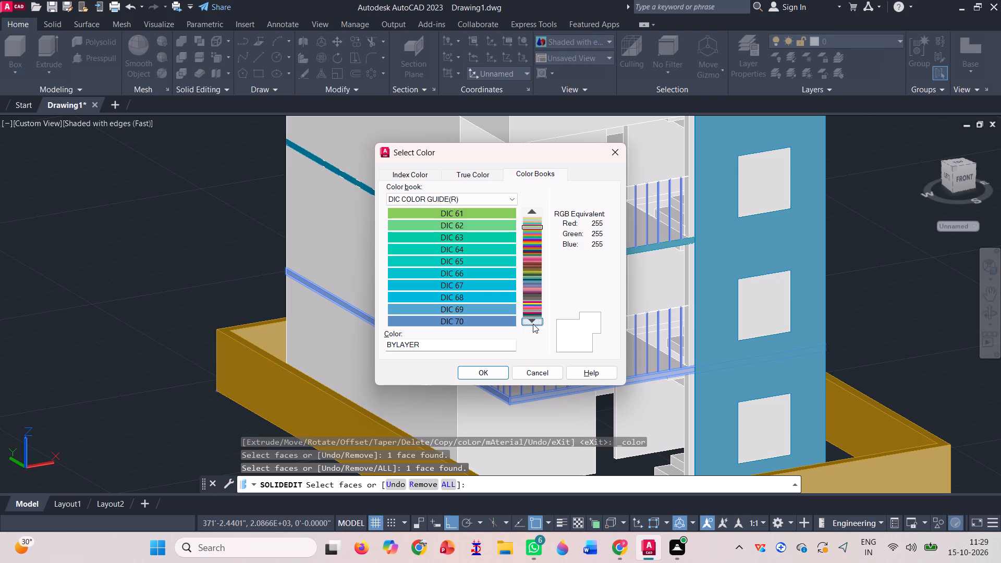
left_click(533, 324)
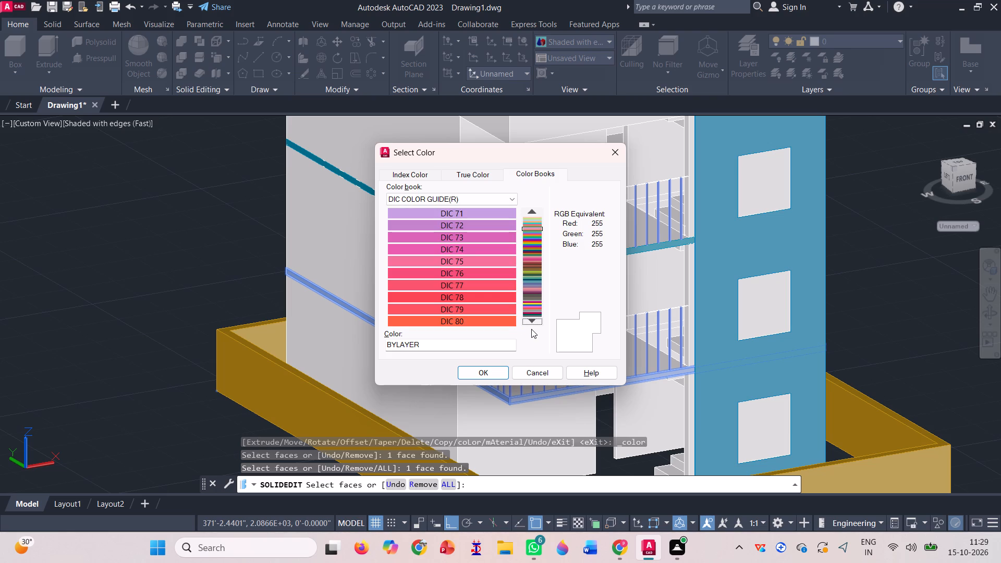
left_click(531, 329)
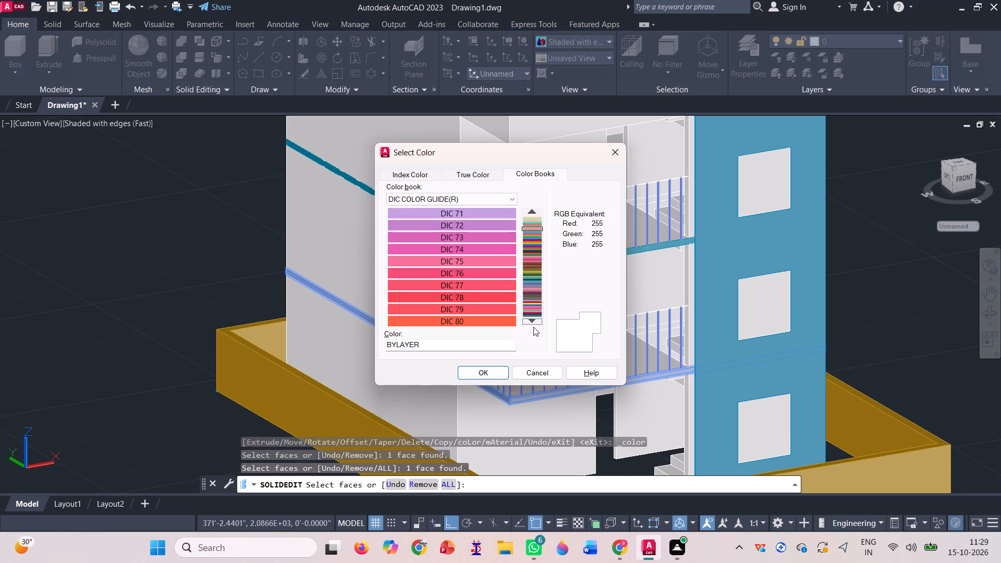
left_click(535, 323)
left_click(535, 323)
left_click(535, 323)
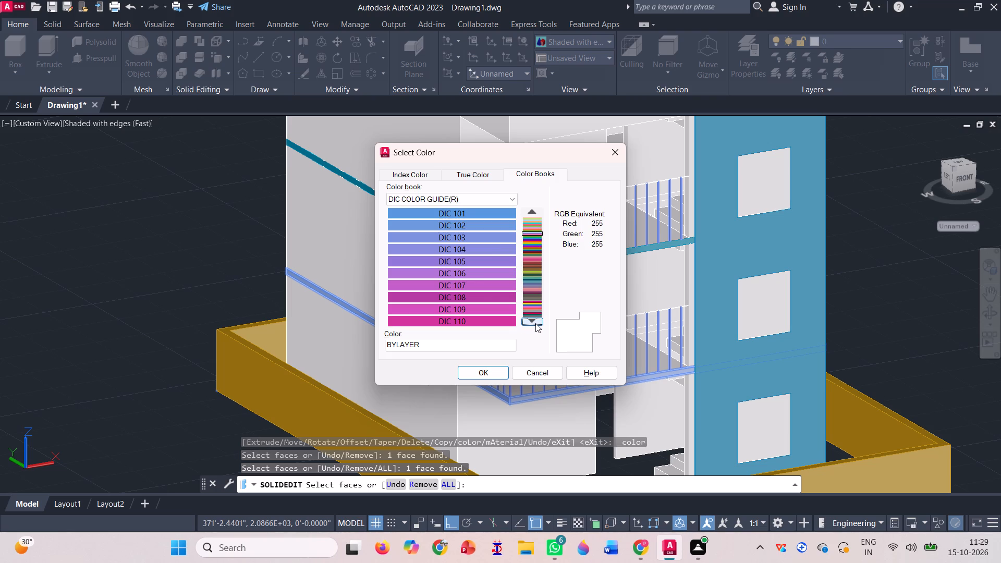
left_click(537, 321)
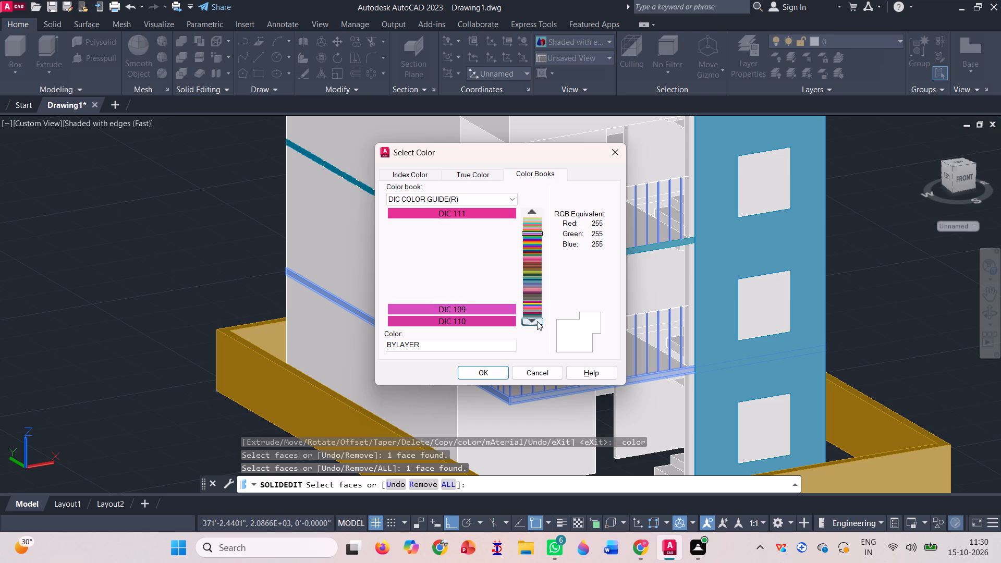
left_click(537, 321)
left_click(537, 321)
left_click(537, 321)
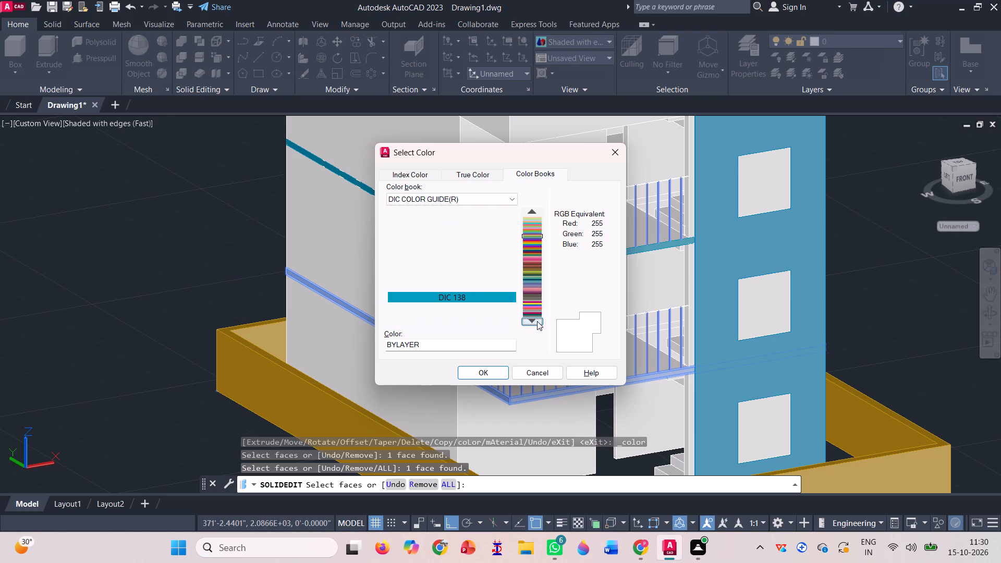
left_click(537, 321)
left_click(472, 209)
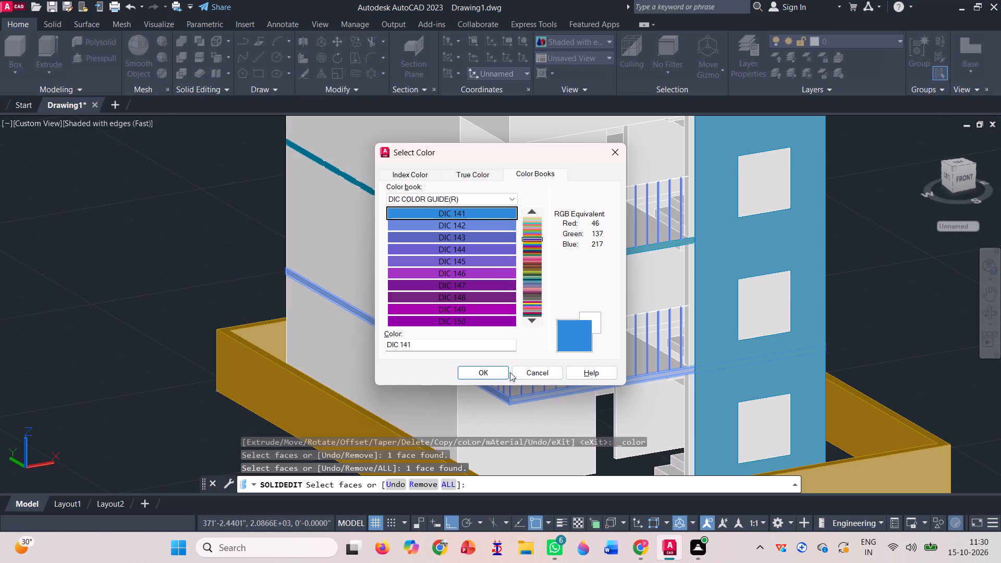
left_click(542, 323)
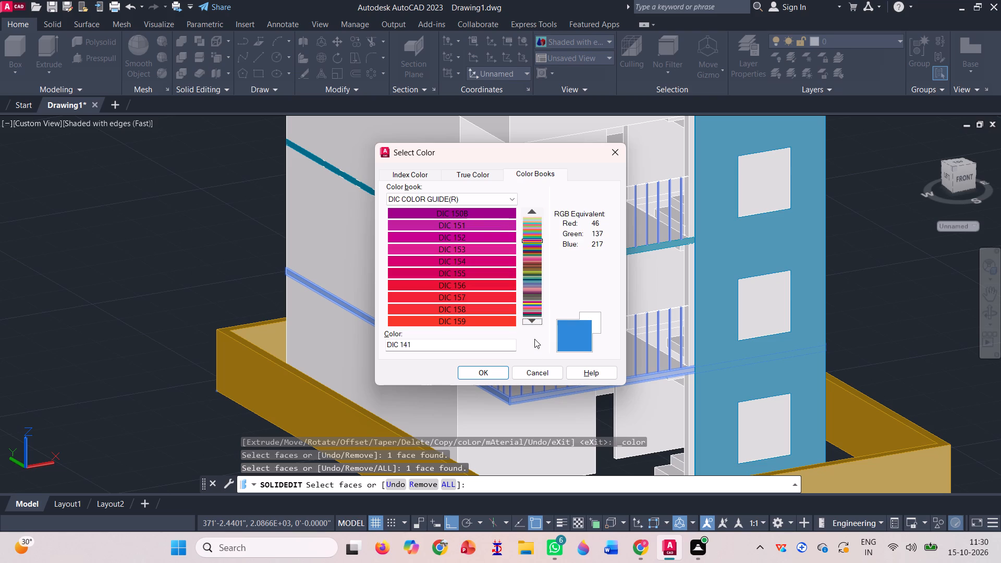
left_click(533, 323)
left_click(533, 323)
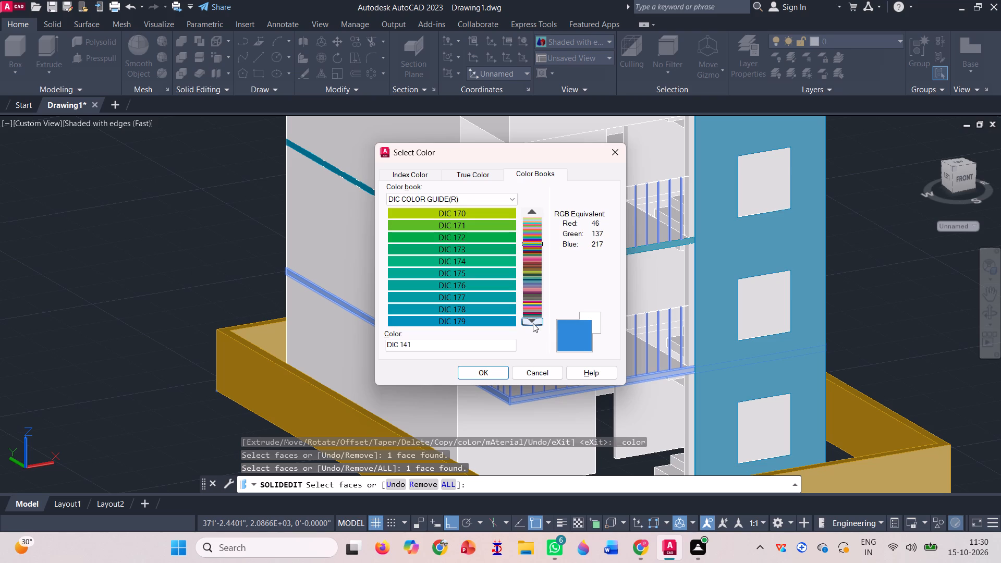
left_click(533, 323)
left_click(479, 214)
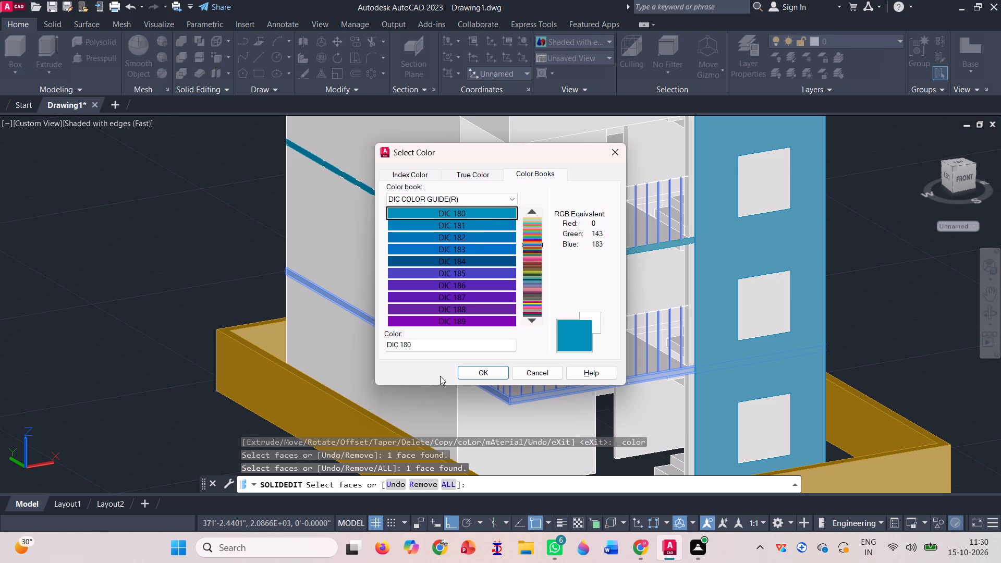
left_click(481, 379)
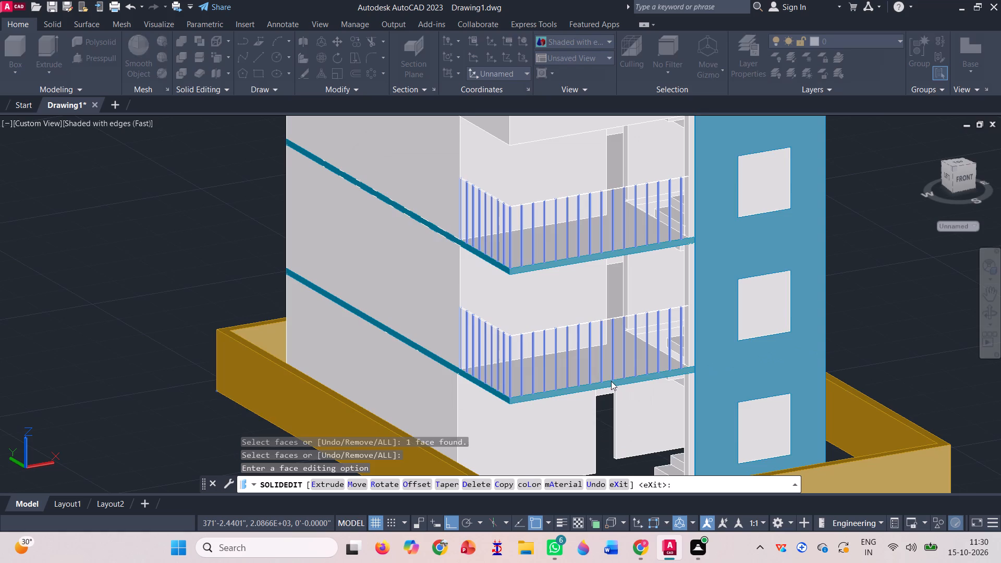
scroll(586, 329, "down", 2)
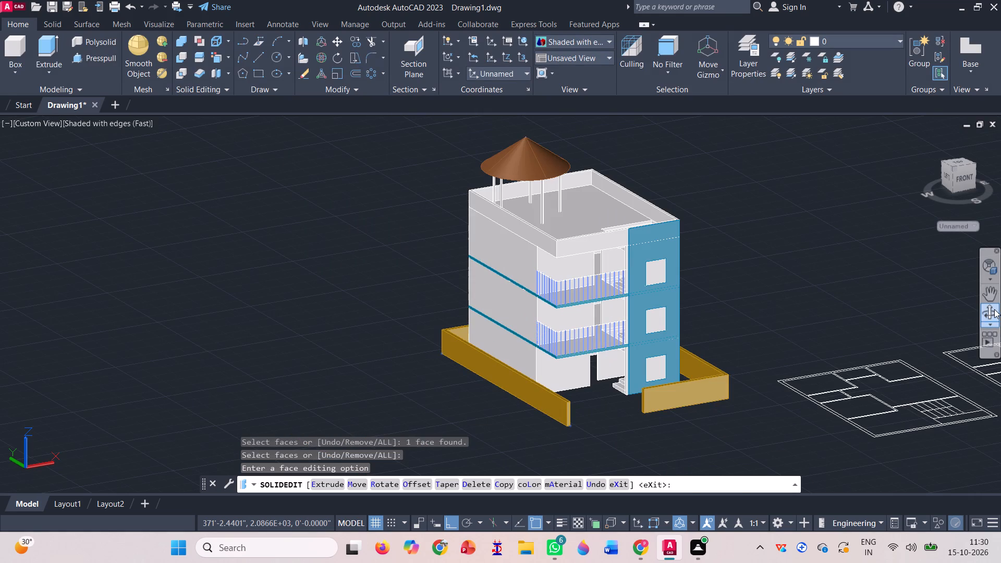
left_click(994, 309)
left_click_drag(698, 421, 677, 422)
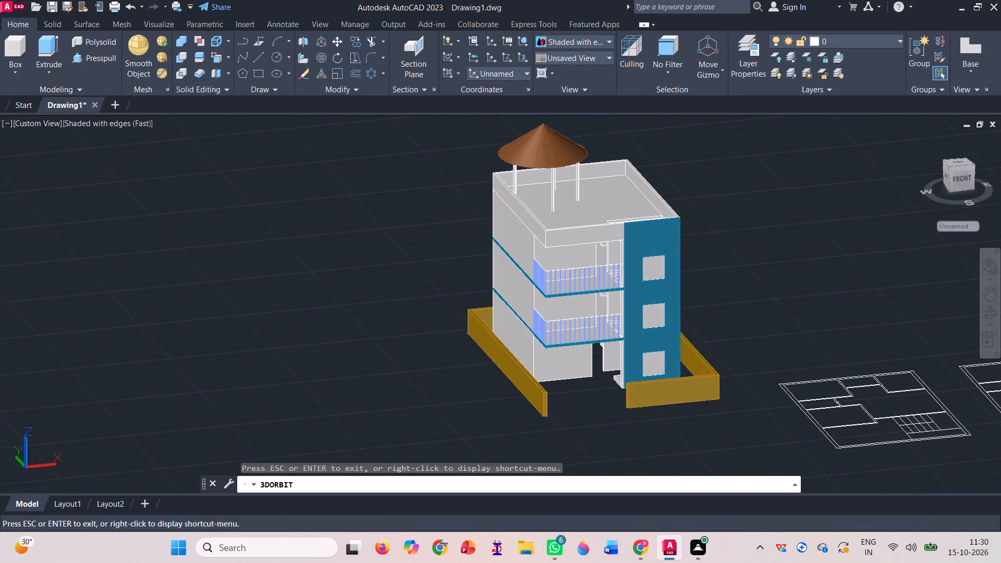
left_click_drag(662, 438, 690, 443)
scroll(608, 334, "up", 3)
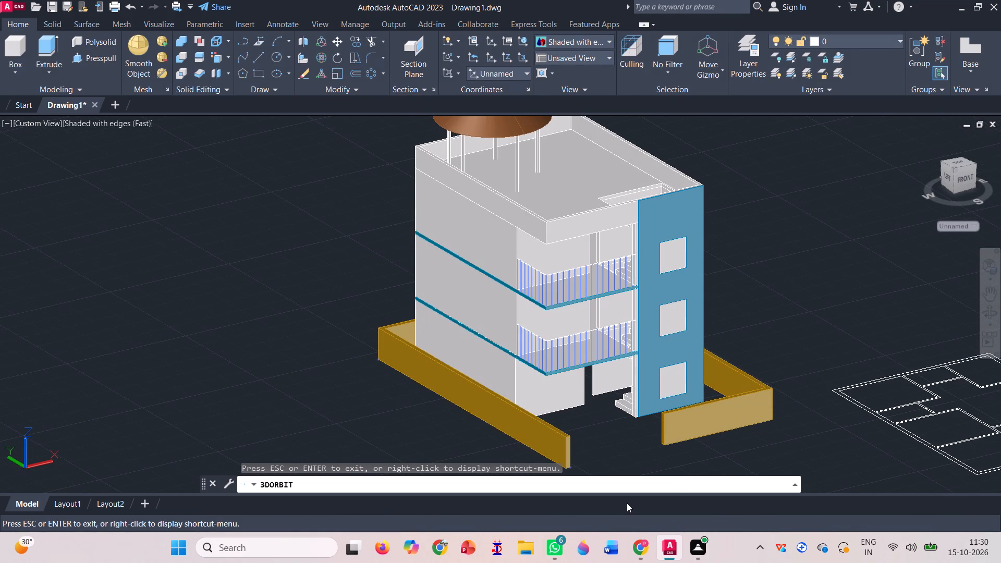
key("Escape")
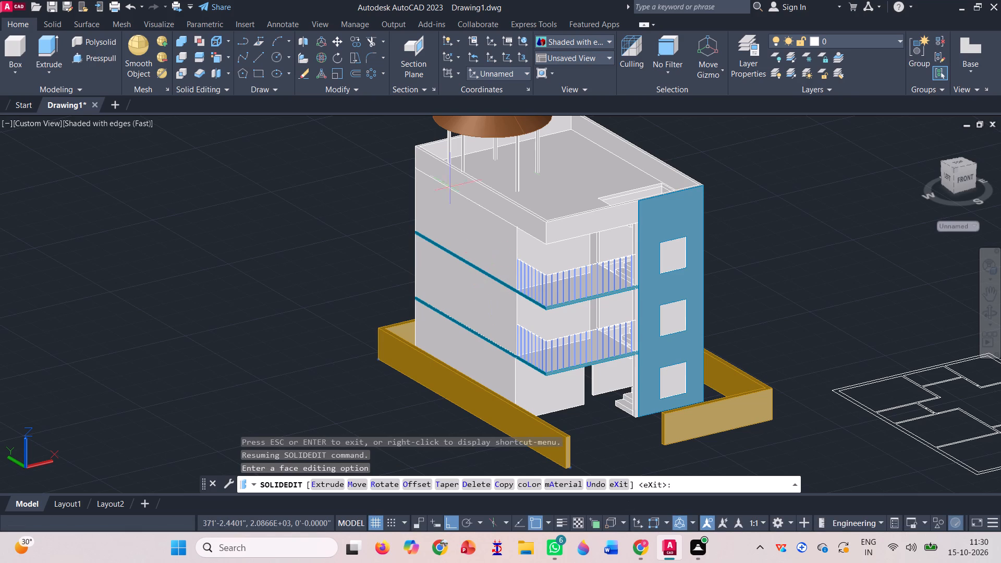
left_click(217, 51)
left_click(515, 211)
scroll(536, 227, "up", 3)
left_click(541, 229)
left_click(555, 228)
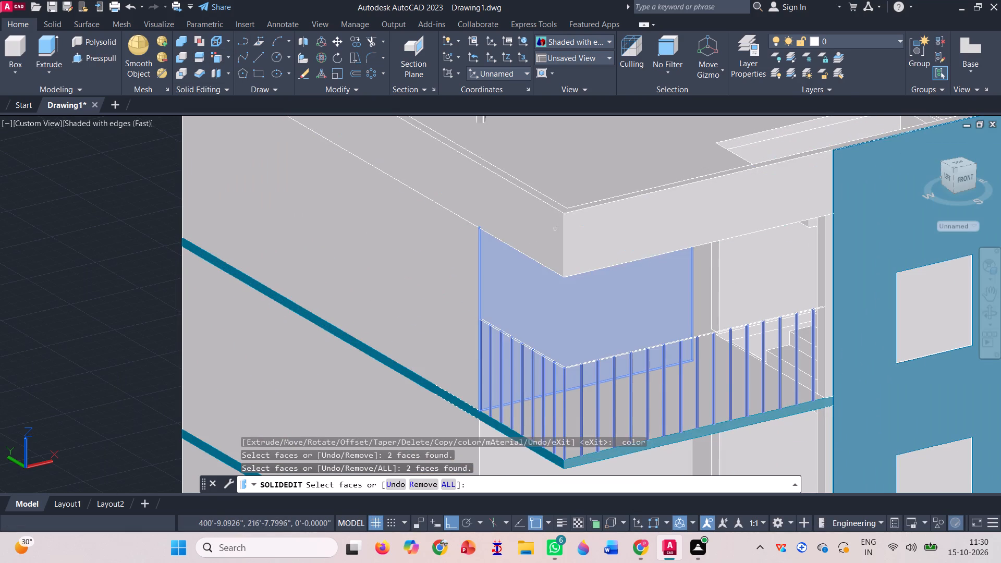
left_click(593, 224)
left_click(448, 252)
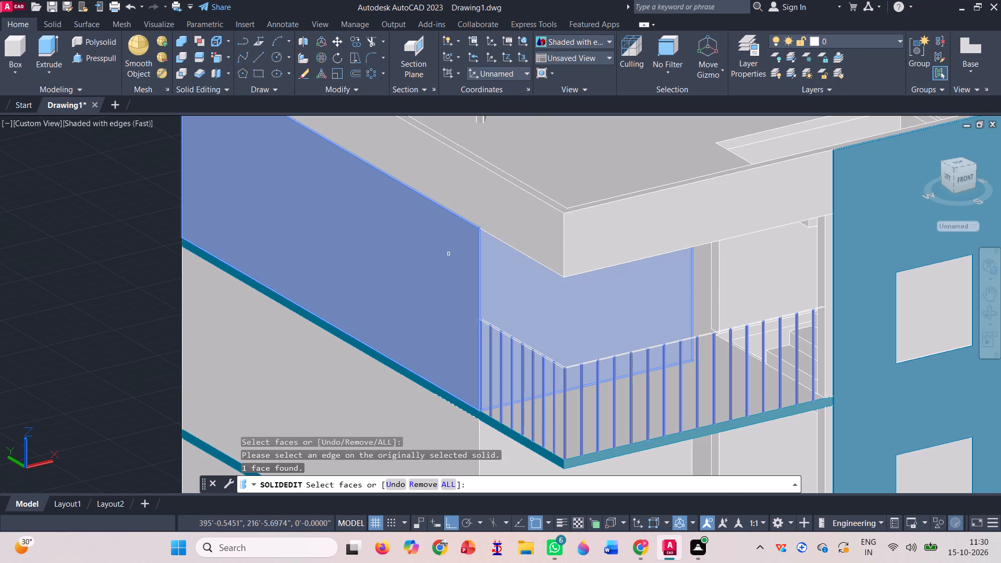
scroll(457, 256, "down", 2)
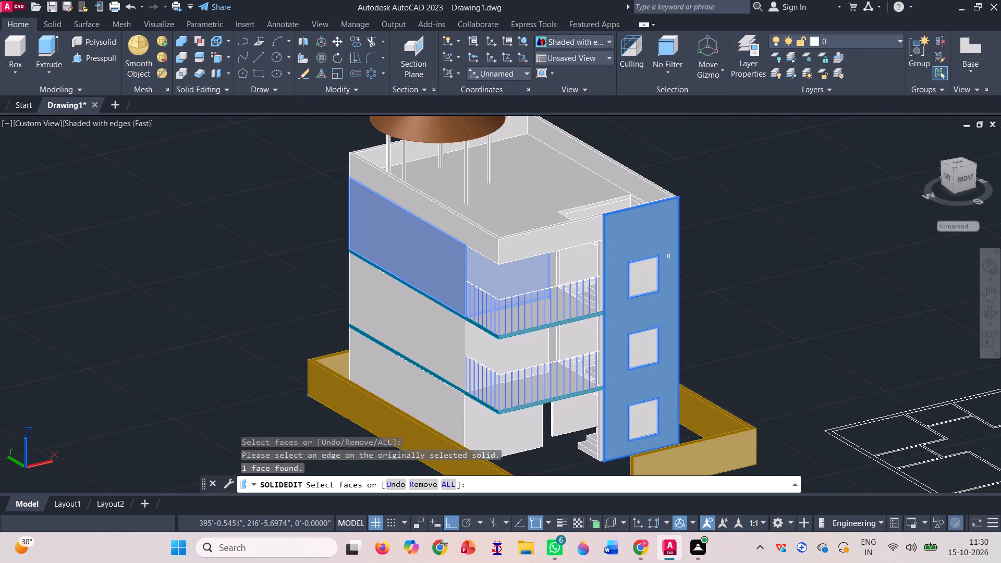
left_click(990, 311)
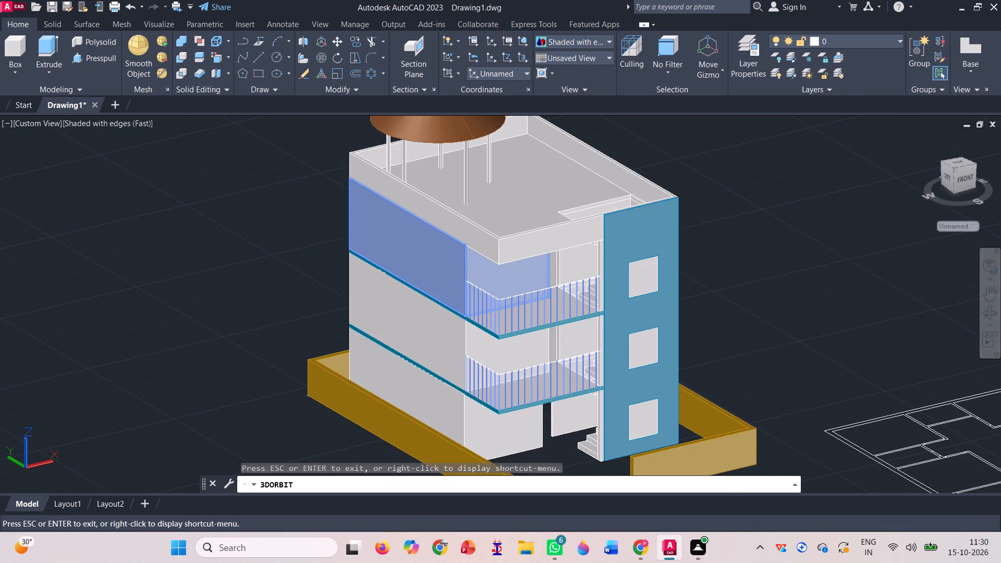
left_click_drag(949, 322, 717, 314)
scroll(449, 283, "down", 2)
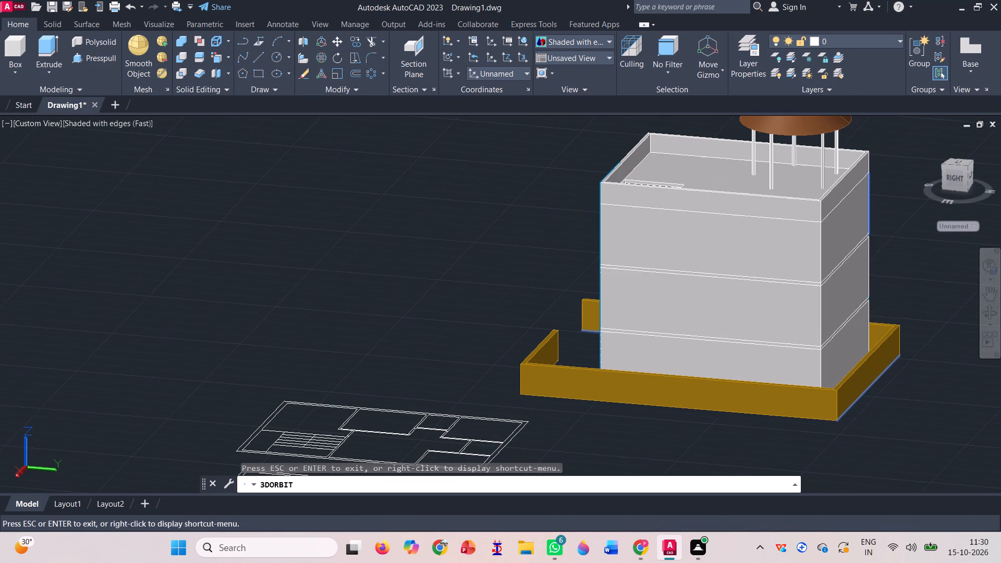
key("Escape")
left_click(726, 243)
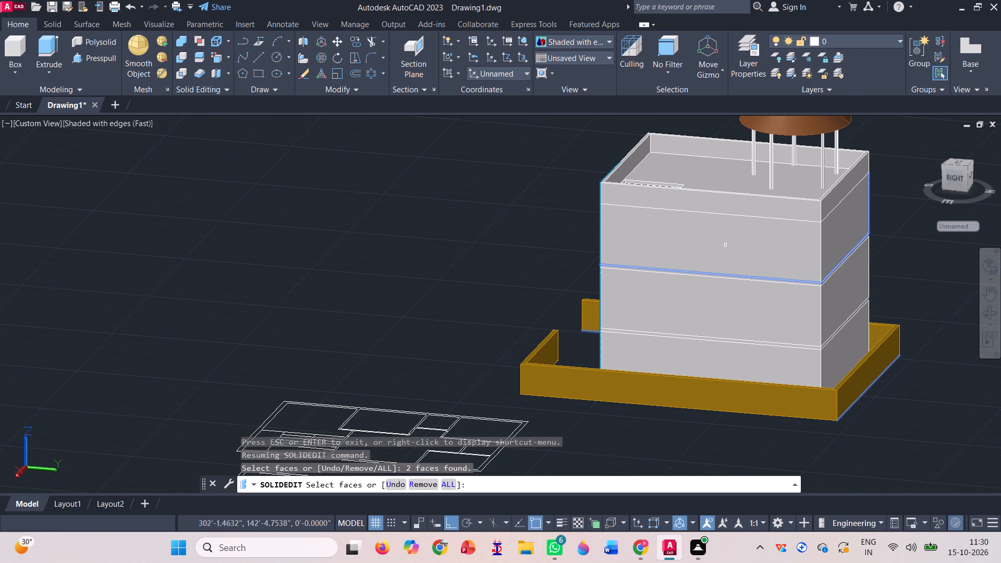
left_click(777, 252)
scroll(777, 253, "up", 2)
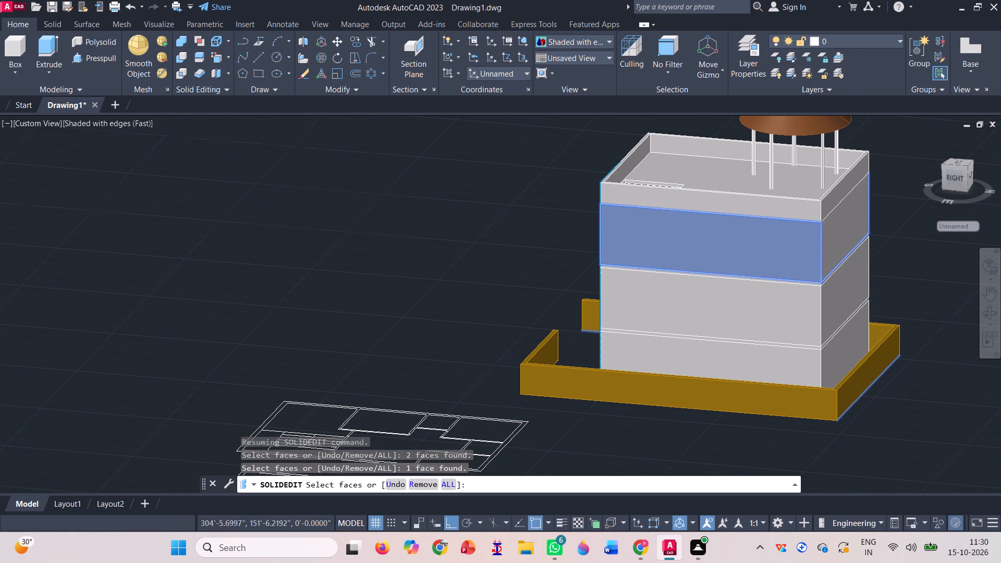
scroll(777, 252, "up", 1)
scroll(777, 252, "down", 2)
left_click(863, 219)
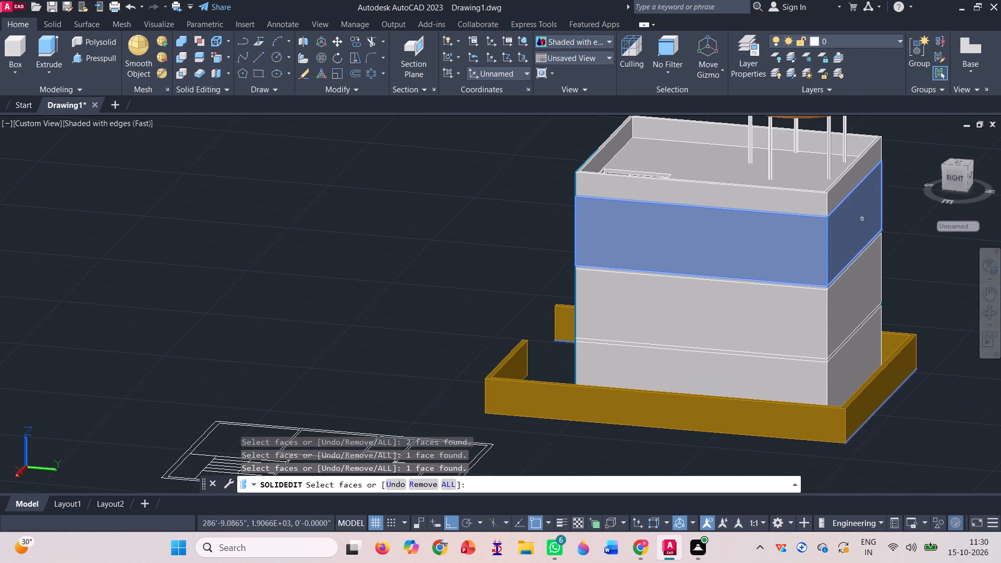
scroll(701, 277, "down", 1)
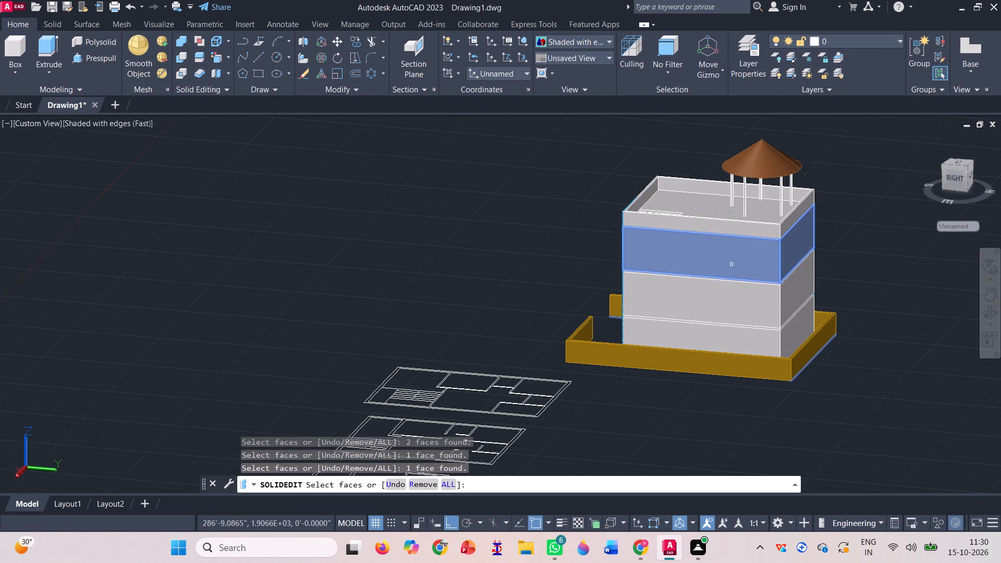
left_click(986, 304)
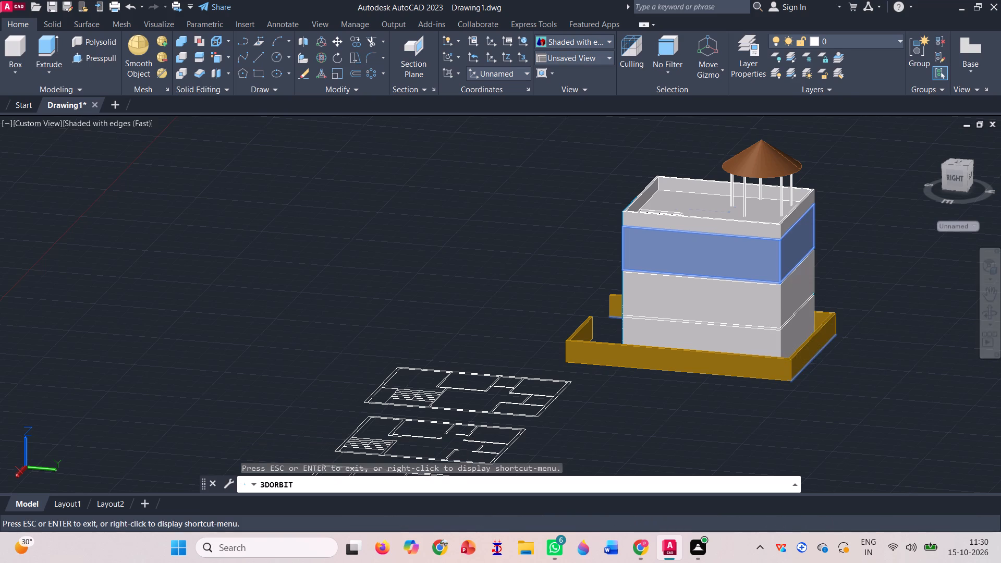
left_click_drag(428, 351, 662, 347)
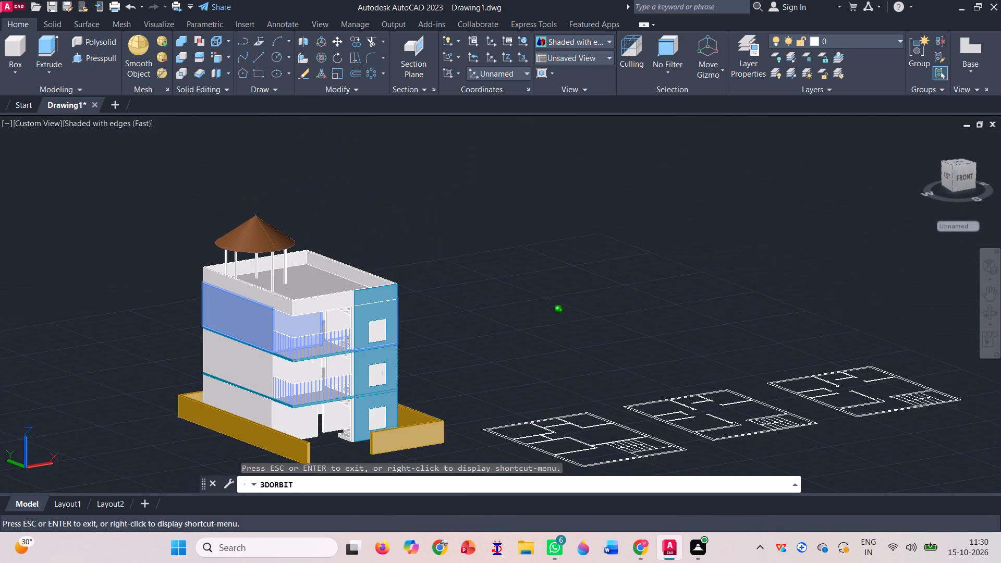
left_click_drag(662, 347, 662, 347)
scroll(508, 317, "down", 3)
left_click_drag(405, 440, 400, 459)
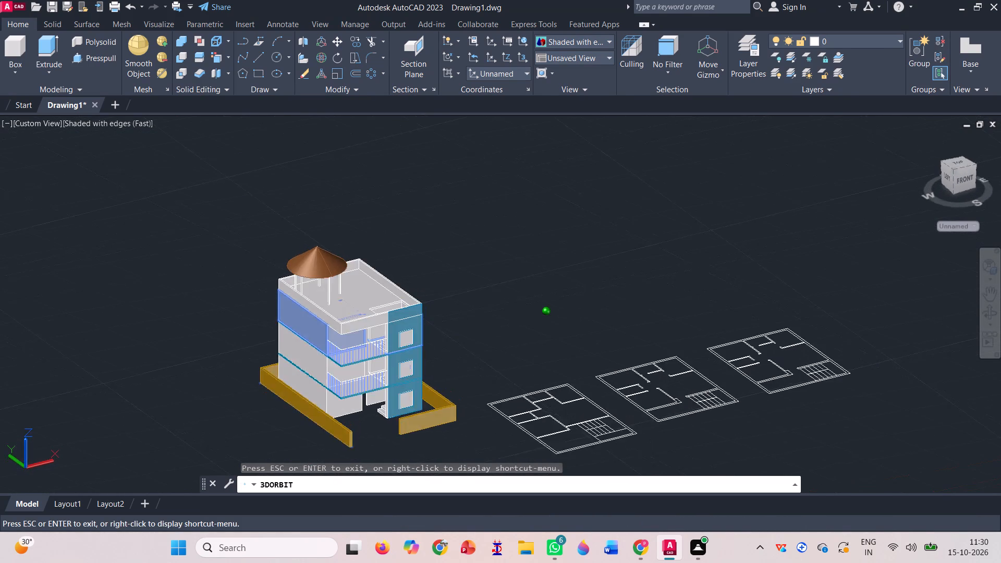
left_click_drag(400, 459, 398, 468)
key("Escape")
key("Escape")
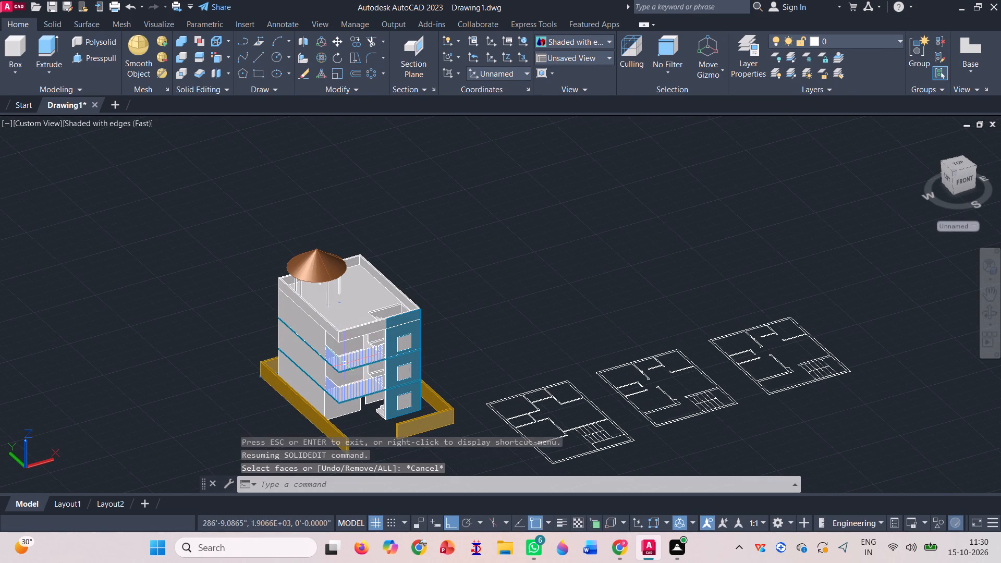
Select the boundary wall's west outer face, top, gate-end faces, front outer face, and east and rear inner faces for Color Faces.
scroll(323, 405, "up", 2)
scroll(324, 265, "down", 2)
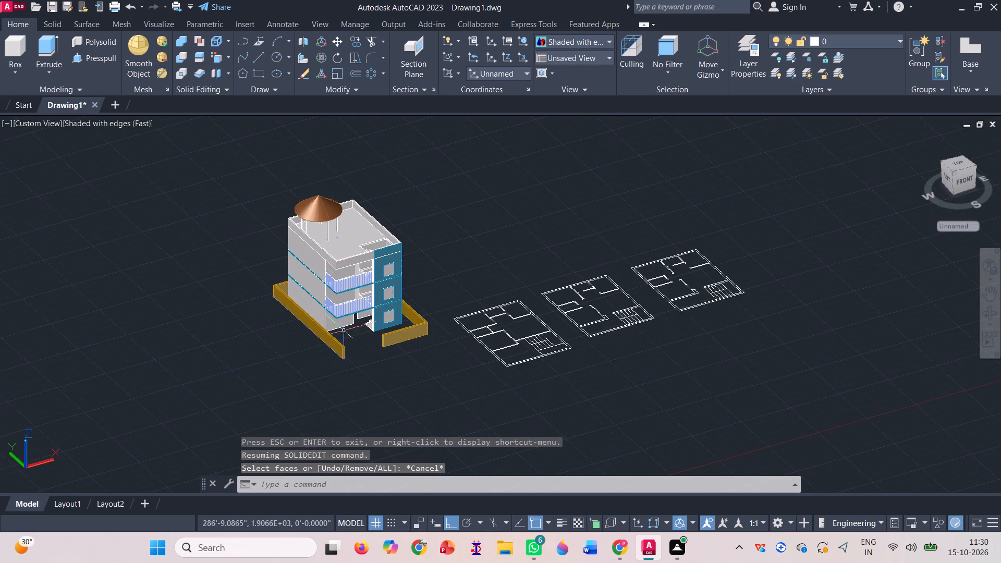
scroll(345, 345, "up", 3)
left_click(317, 354)
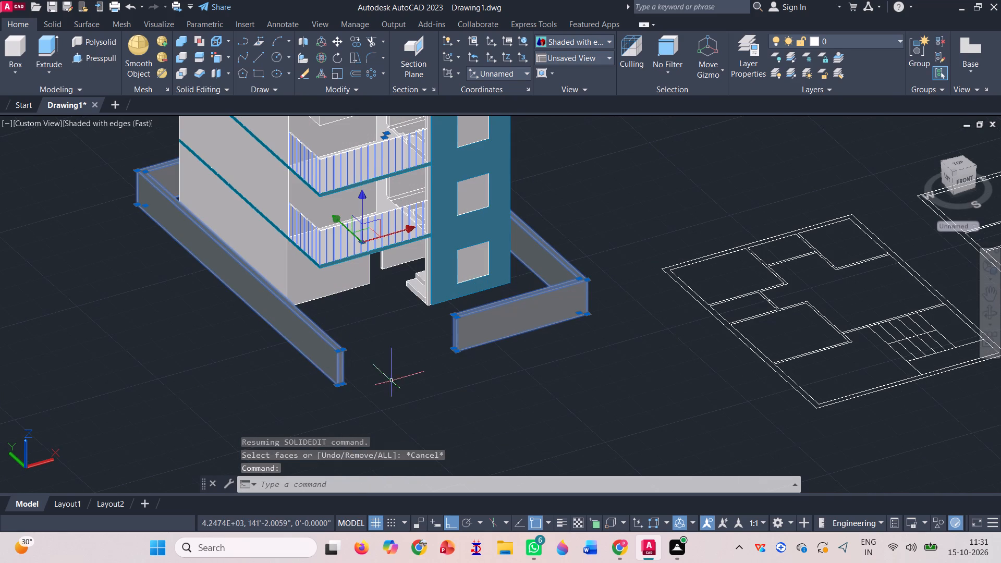
key("Escape")
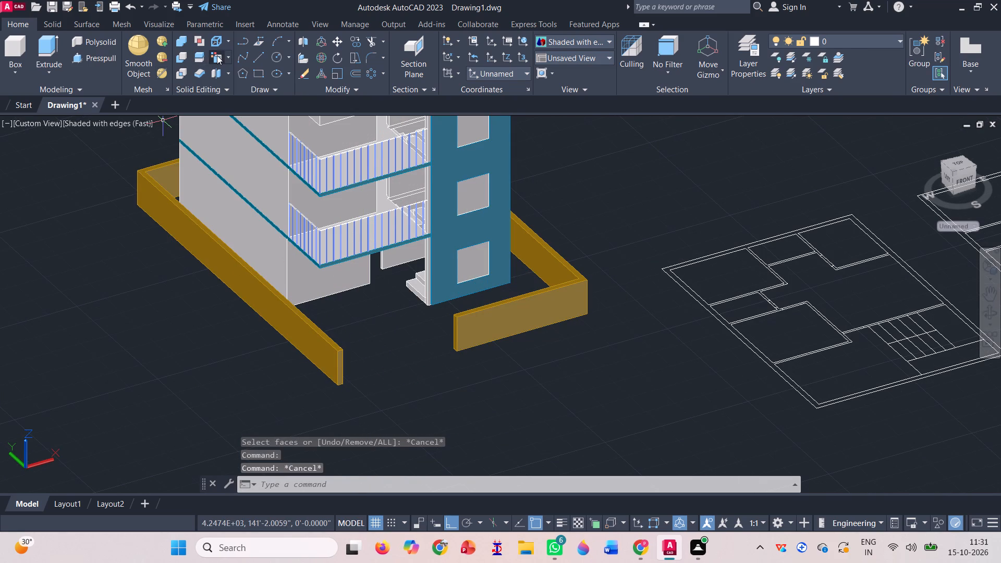
left_click(217, 55)
left_click(272, 314)
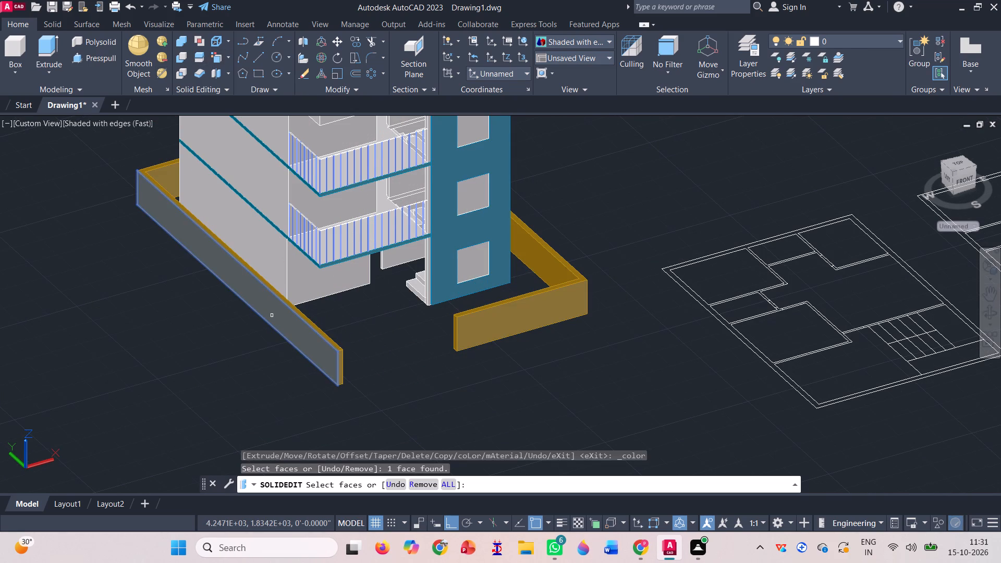
scroll(299, 333, "up", 3)
left_click(344, 321)
scroll(346, 332, "down", 1)
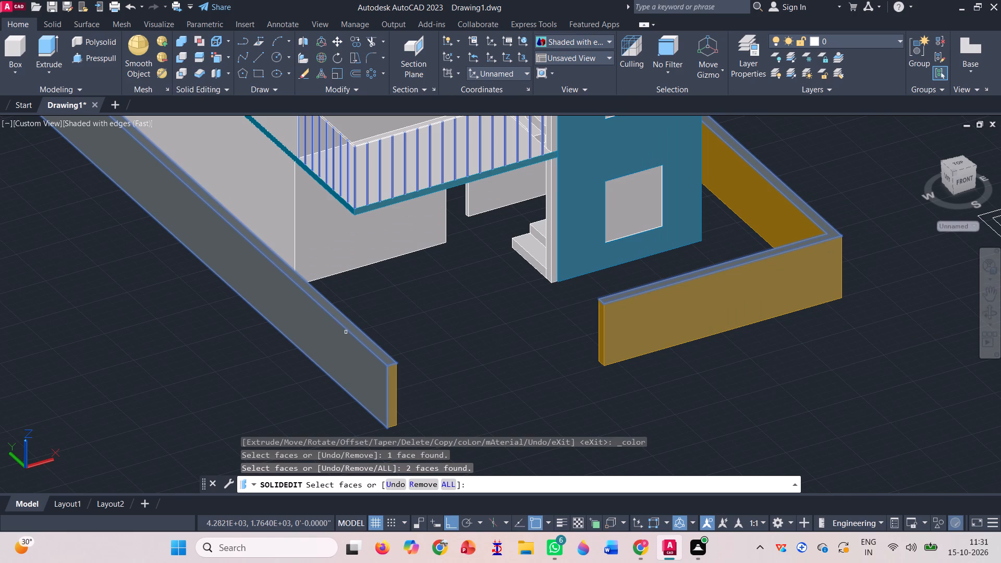
left_click(394, 386)
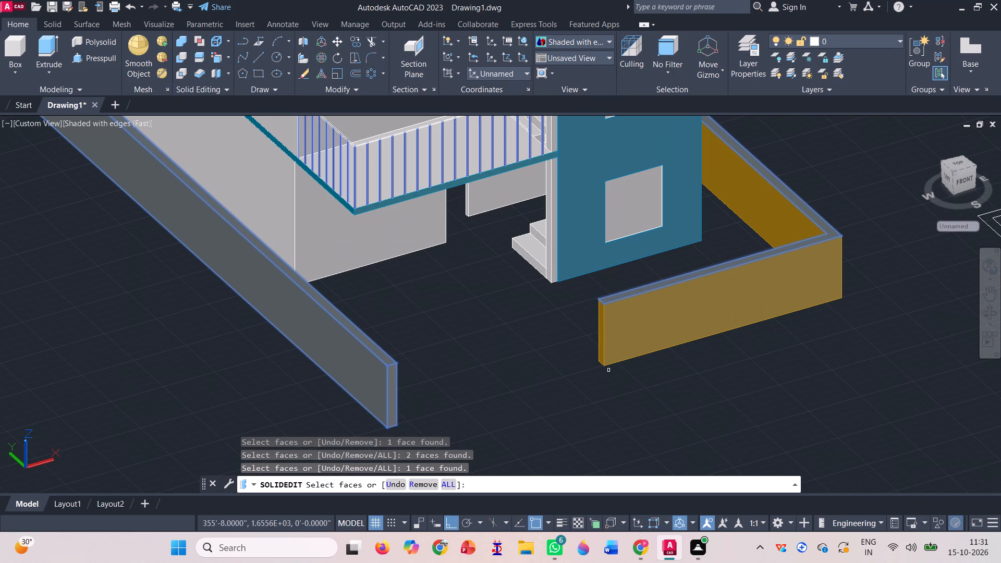
left_click(641, 325)
left_click(600, 323)
scroll(598, 336, "down", 2)
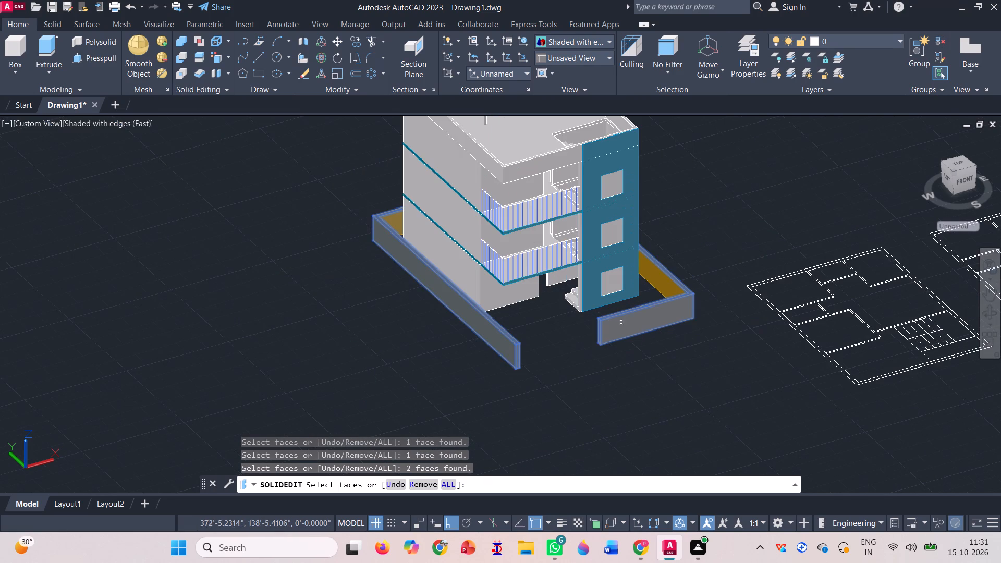
scroll(668, 275, "up", 3)
left_click(657, 308)
scroll(657, 308, "down", 2)
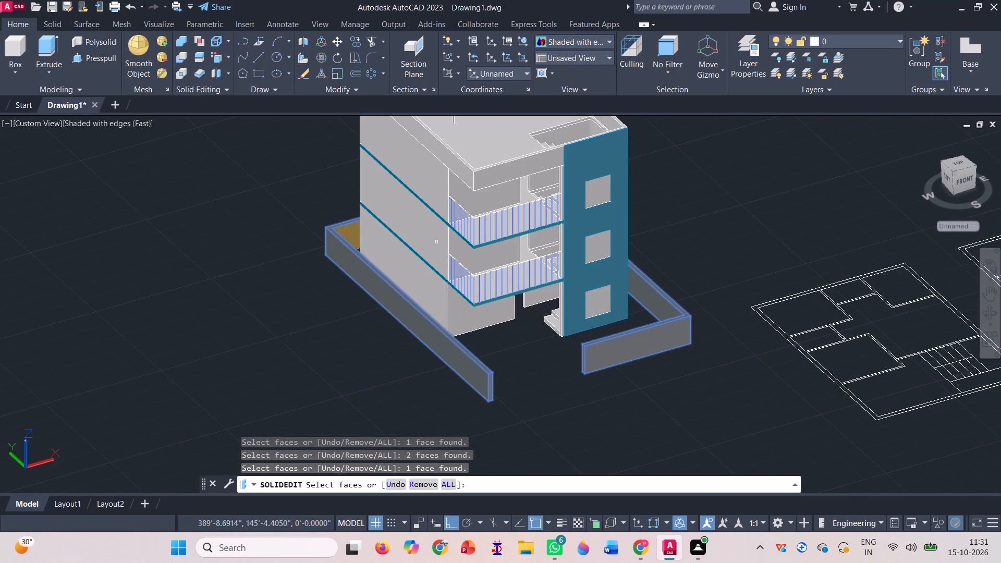
scroll(355, 228, "up", 6)
left_click(351, 232)
scroll(351, 232, "down", 4)
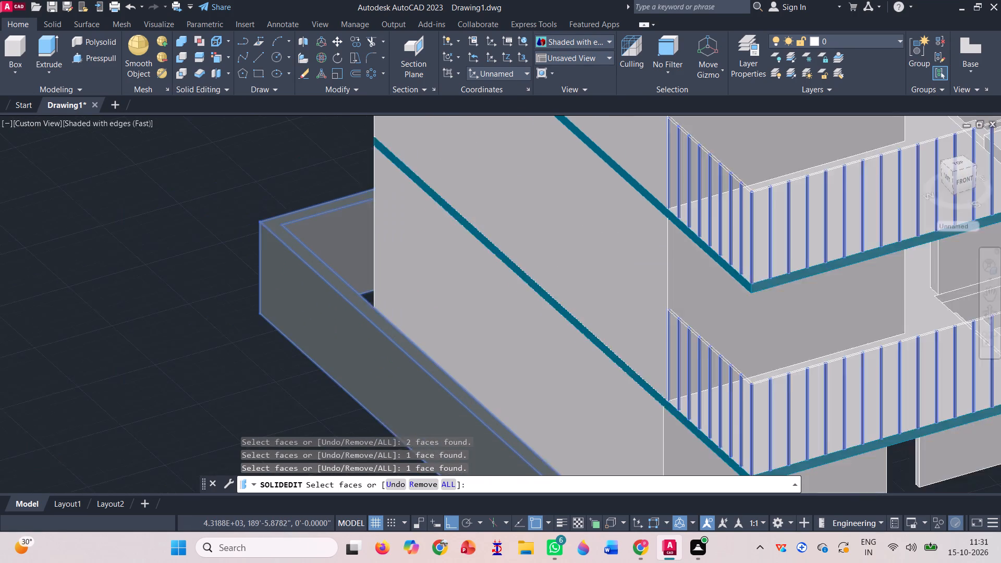
scroll(571, 286, "down", 2)
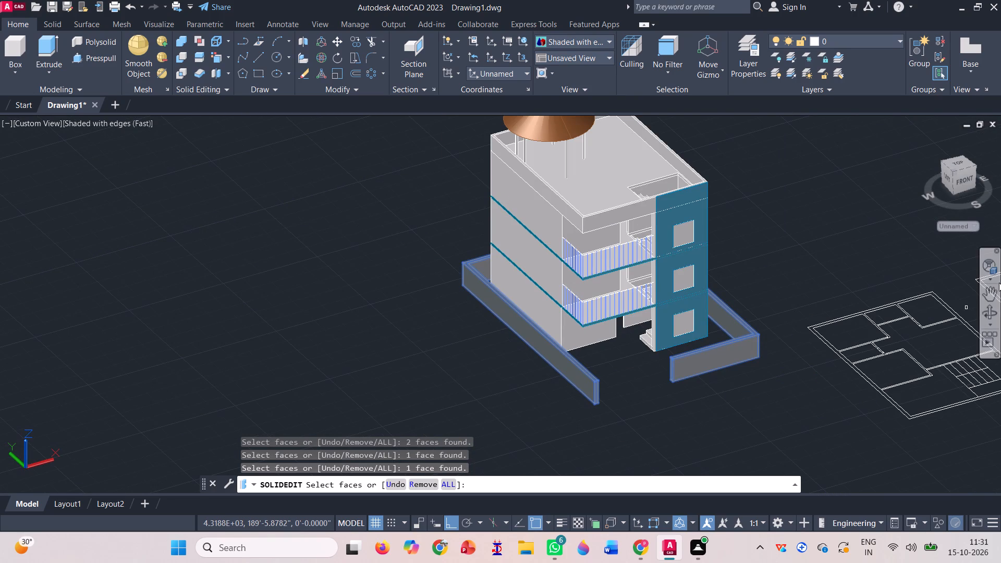
Add the inner face of the west boundary wall and the outer face of the east boundary wall to the Color Faces selection.
left_click(996, 313)
left_click_drag(653, 406, 591, 392)
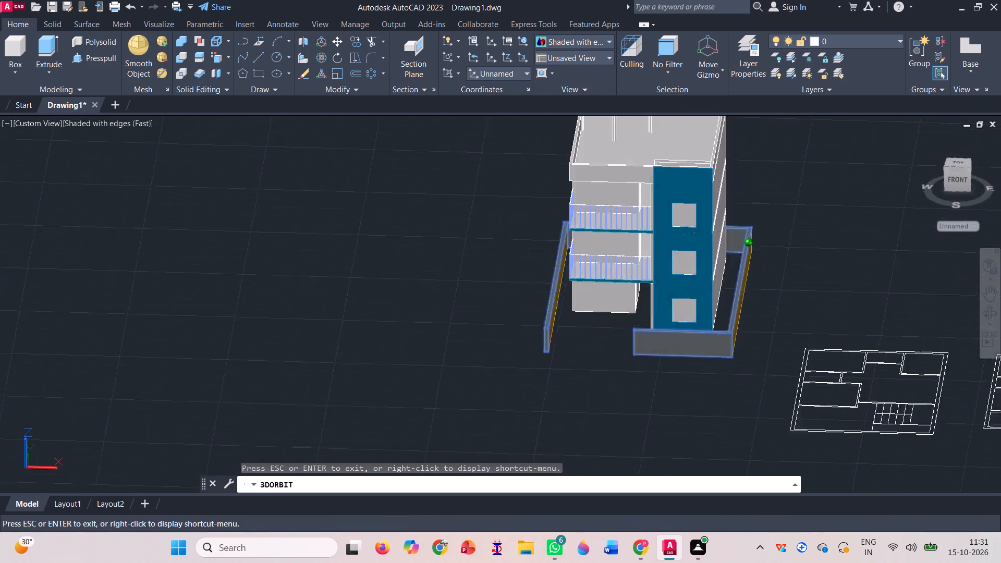
left_click_drag(591, 392, 571, 380)
scroll(570, 314, "up", 7)
key("Escape")
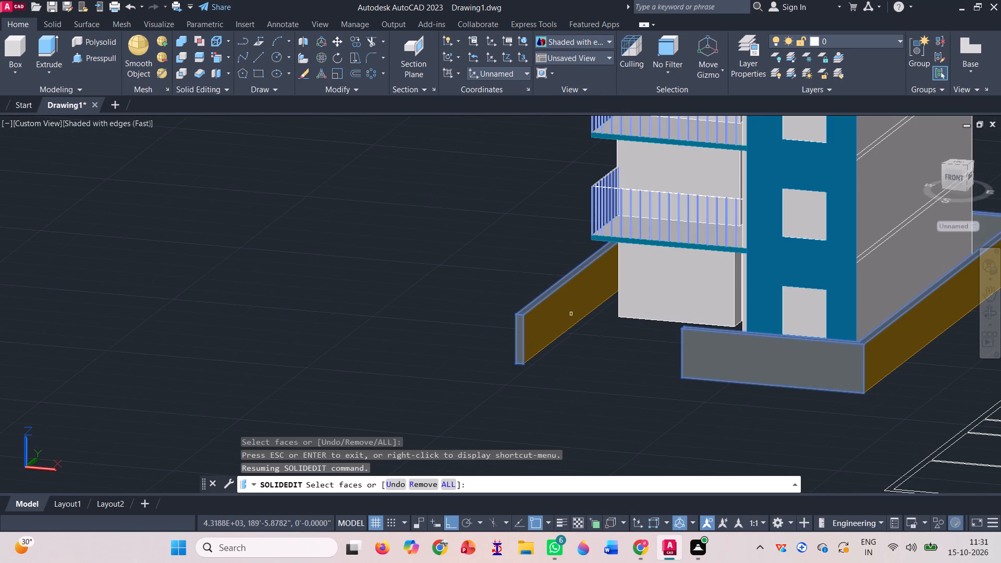
left_click(565, 308)
scroll(503, 348, "down", 1)
scroll(760, 308, "up", 2)
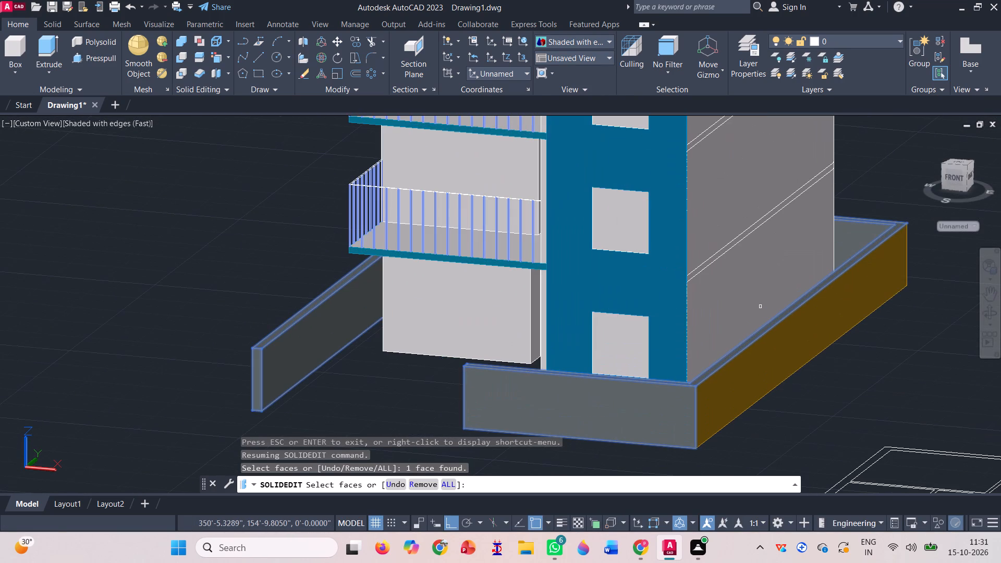
left_click(771, 379)
scroll(624, 392, "down", 2)
scroll(646, 398, "up", 3)
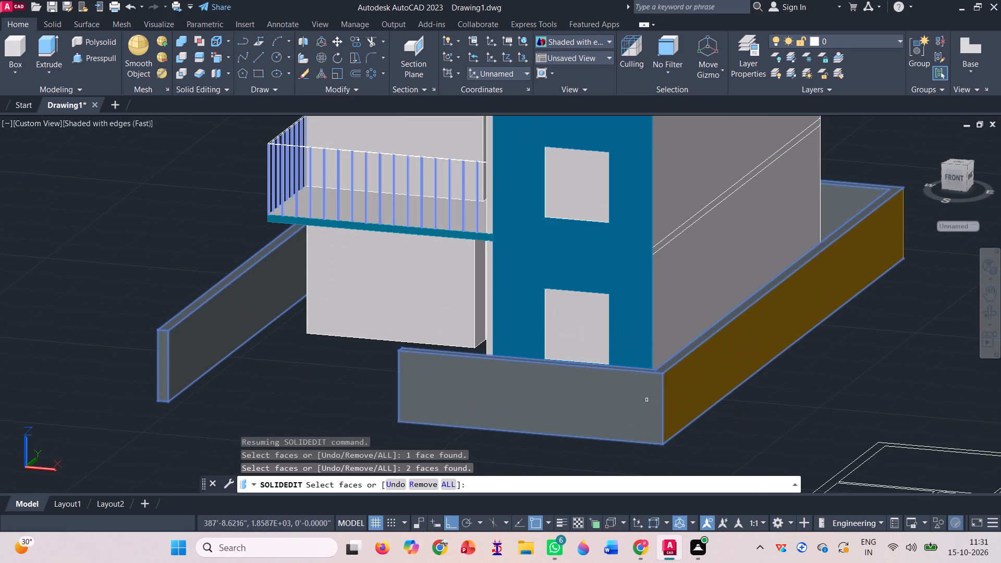
left_click(701, 396)
scroll(607, 414, "down", 2)
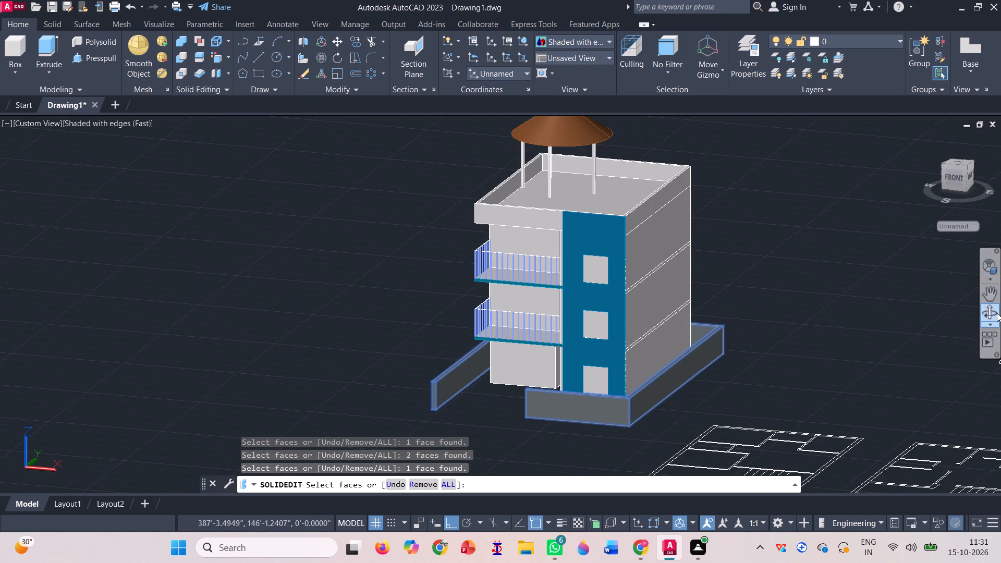
Add the rear outer face of the boundary wall to the Color Faces selection and finish selecting faces.
left_click(997, 313)
left_click_drag(746, 408, 523, 415)
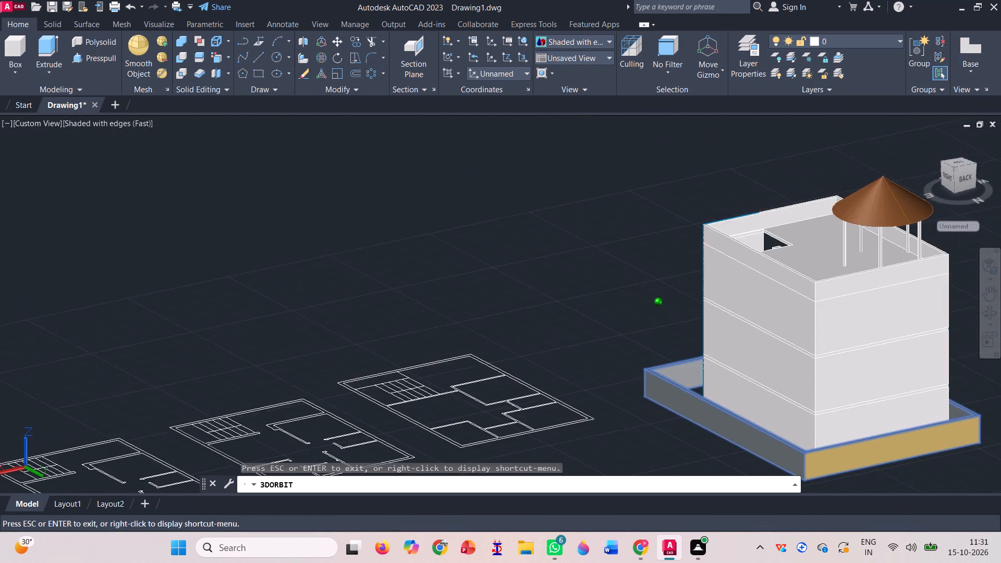
left_click_drag(523, 415, 515, 412)
scroll(541, 329, "down", 3)
left_click_drag(627, 443, 629, 458)
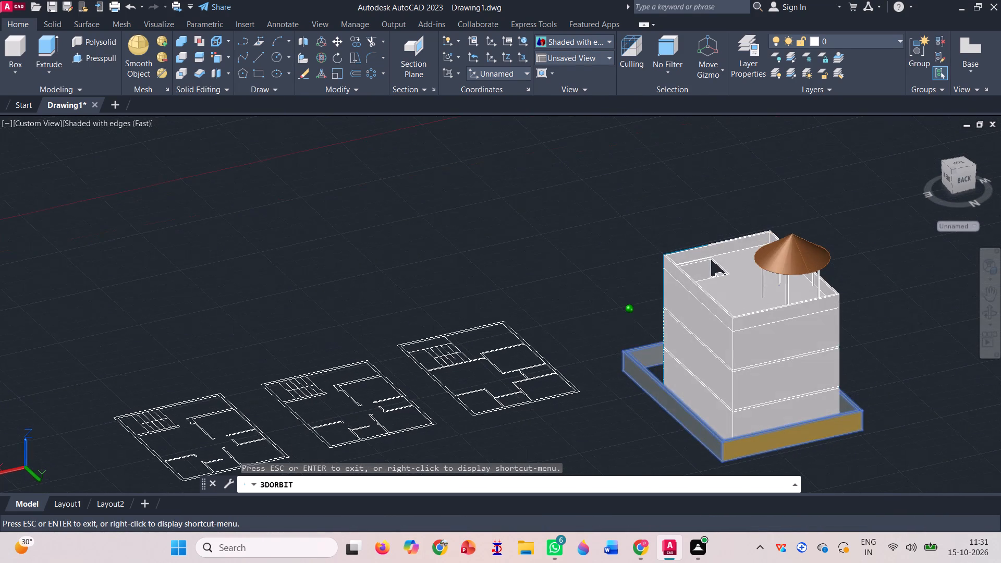
key("Escape")
scroll(779, 436, "up", 3)
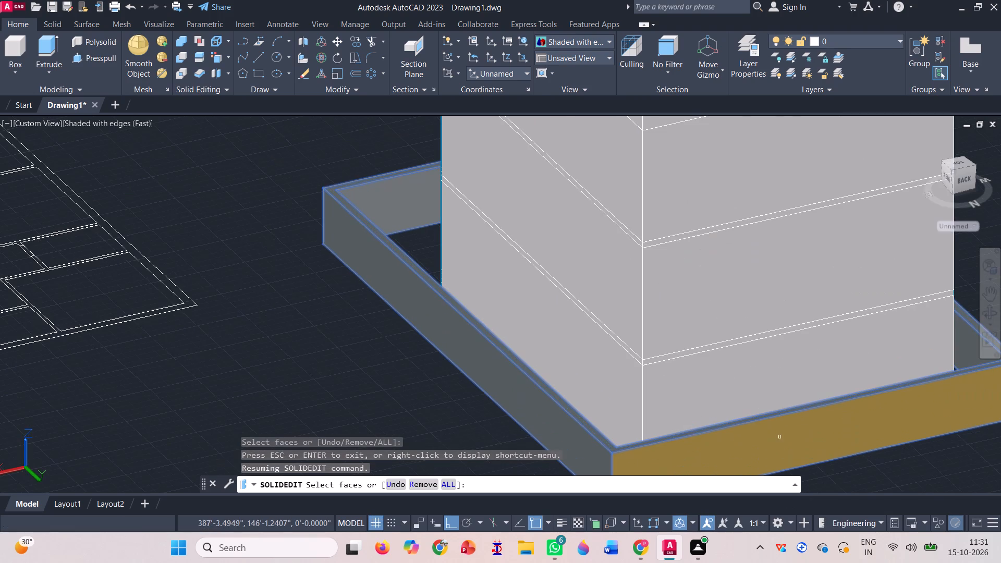
left_click(781, 445)
scroll(511, 376, "down", 4)
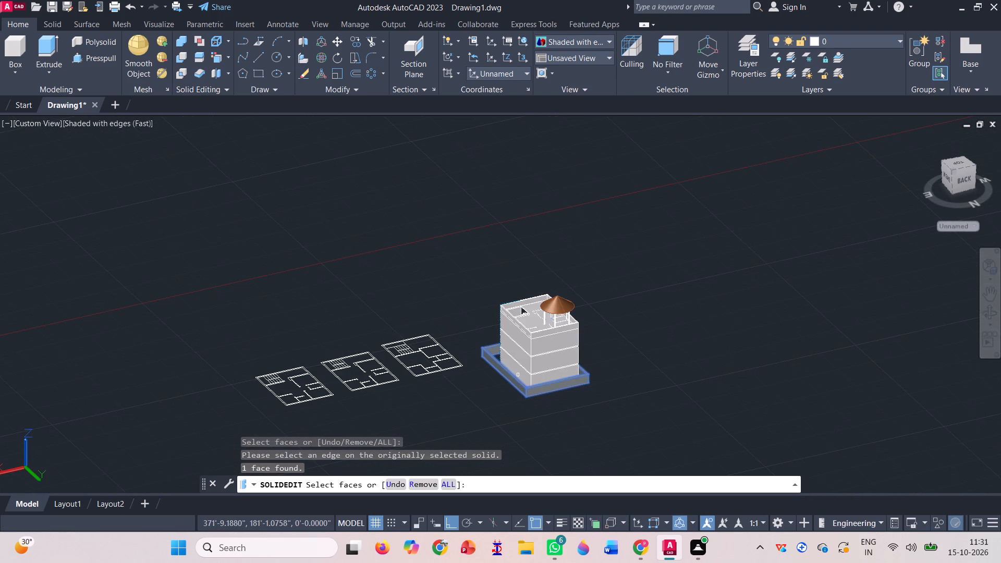
scroll(637, 365, "up", 2)
key("space")
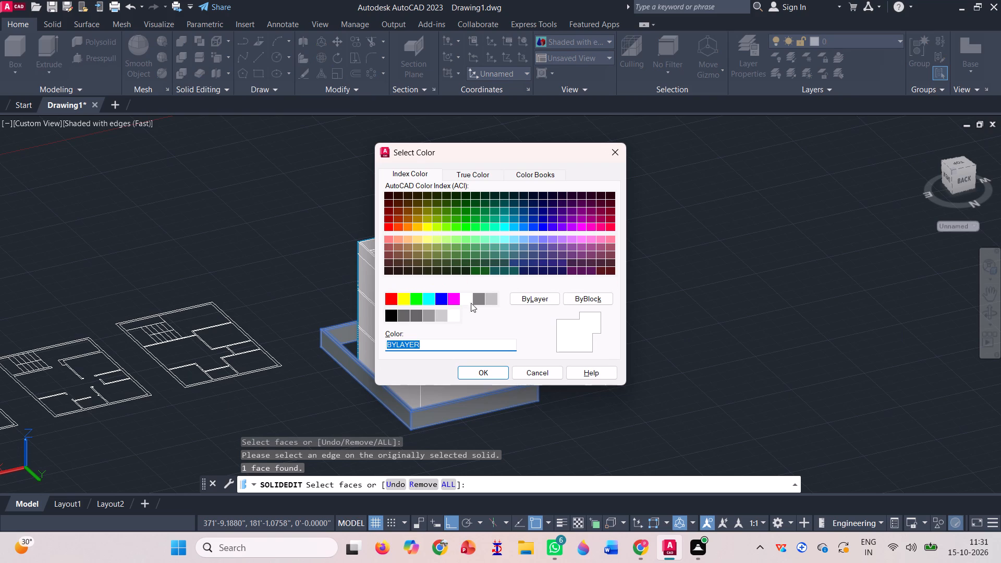
Browse the DIC COLOR GUIDE(R) book from DIC 1 through DIC 299 for a colour for the selected boundary wall faces.
left_click(553, 178)
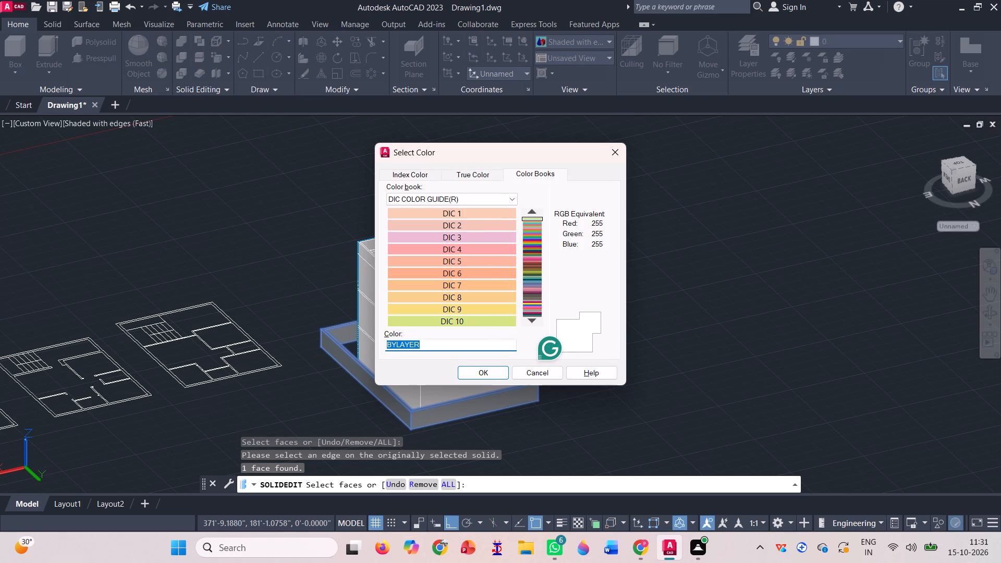
left_click(527, 319)
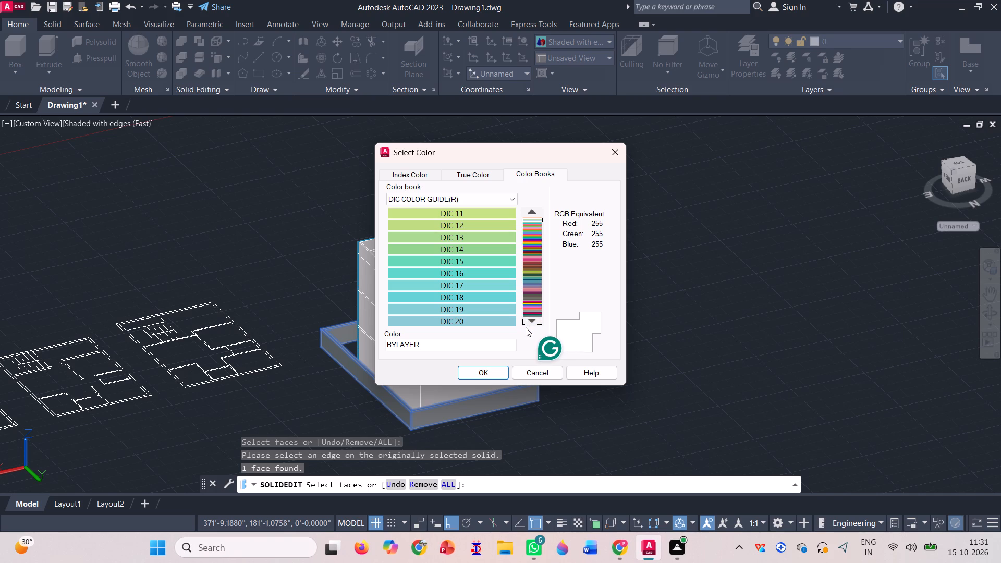
left_click(538, 320)
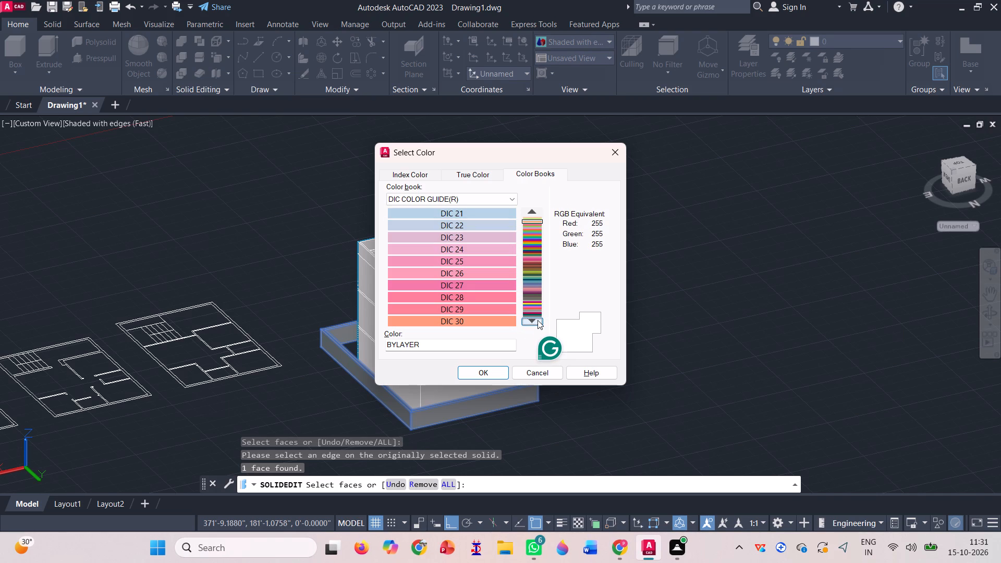
left_click(538, 320)
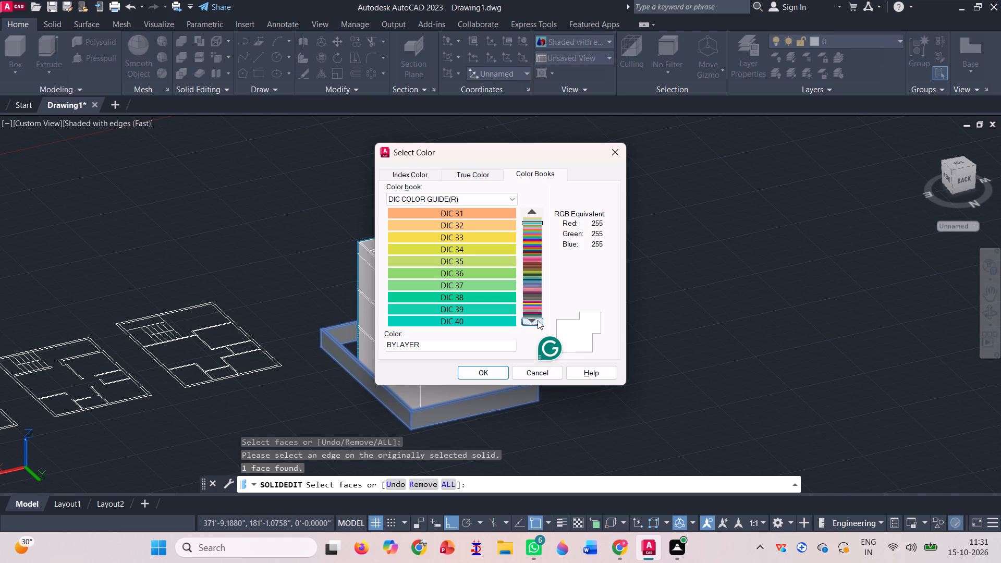
left_click(538, 320)
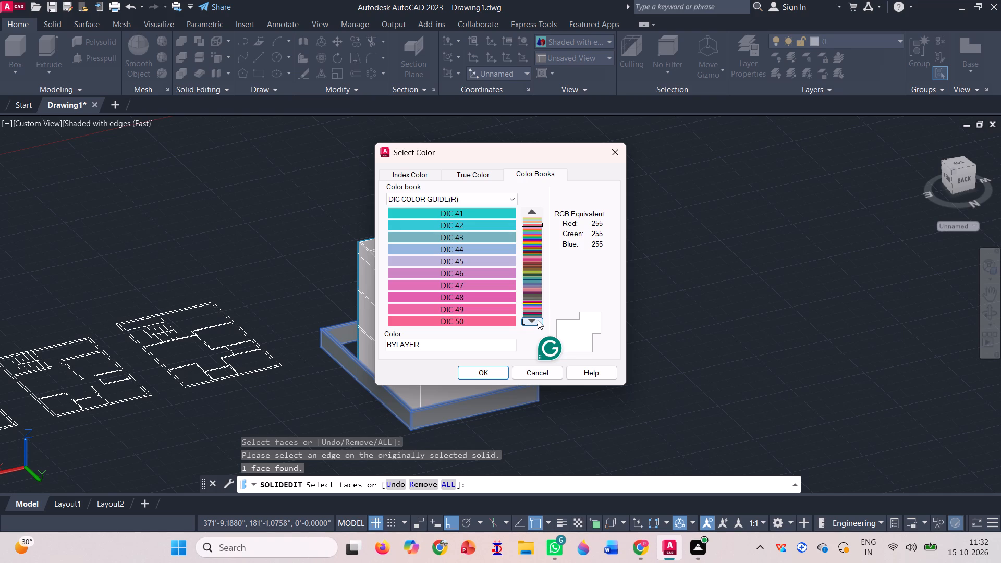
left_click(538, 320)
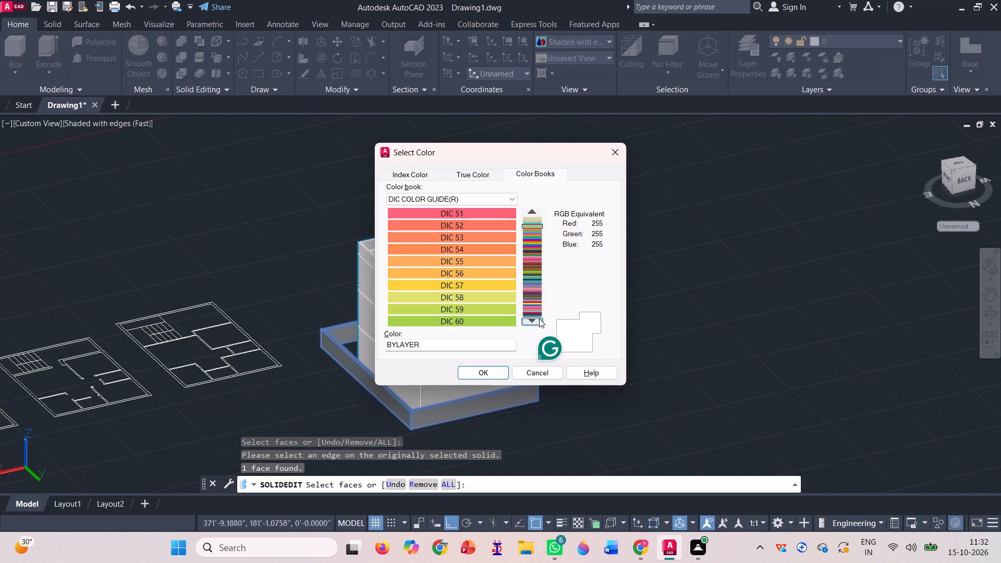
left_click(539, 317)
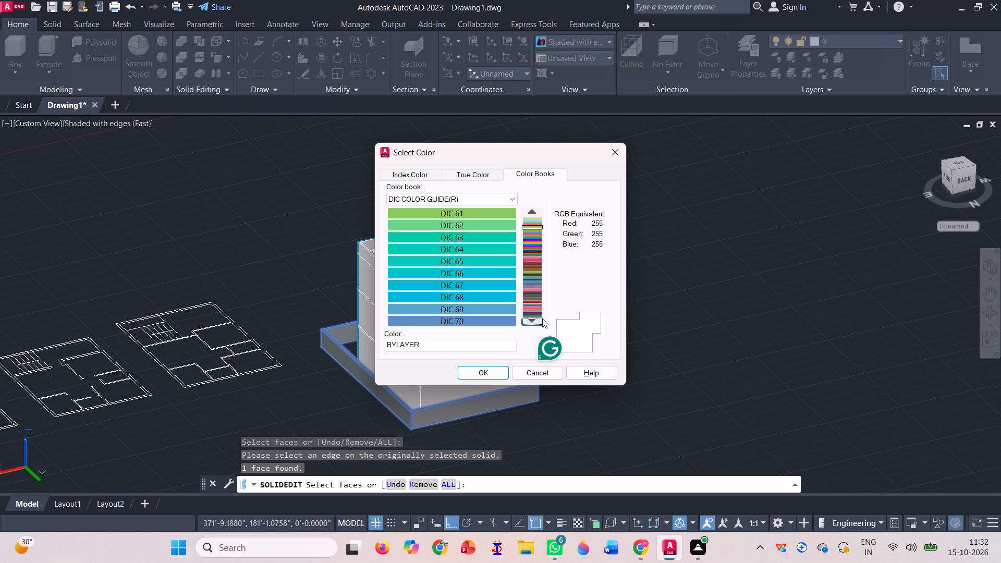
left_click(542, 319)
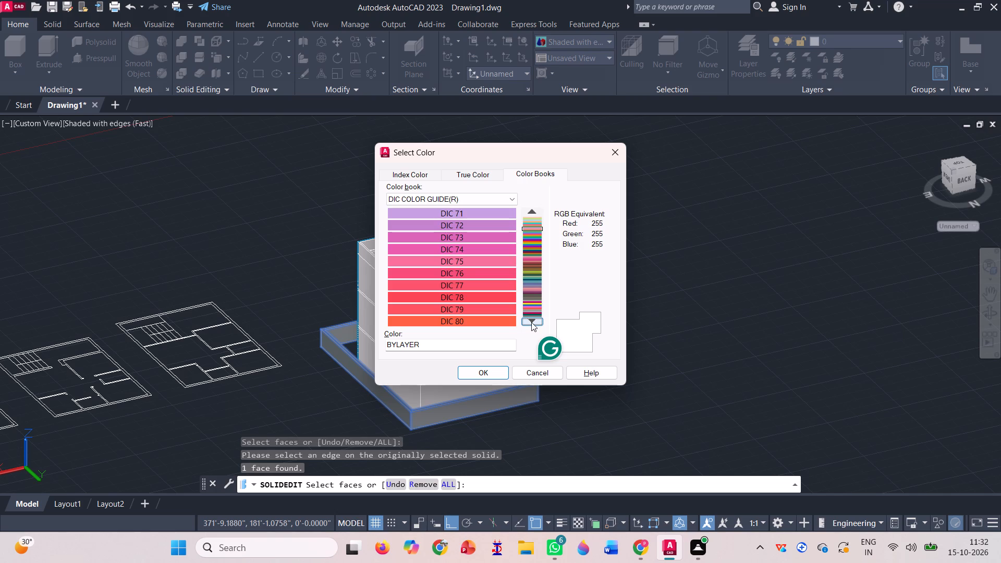
left_click(531, 322)
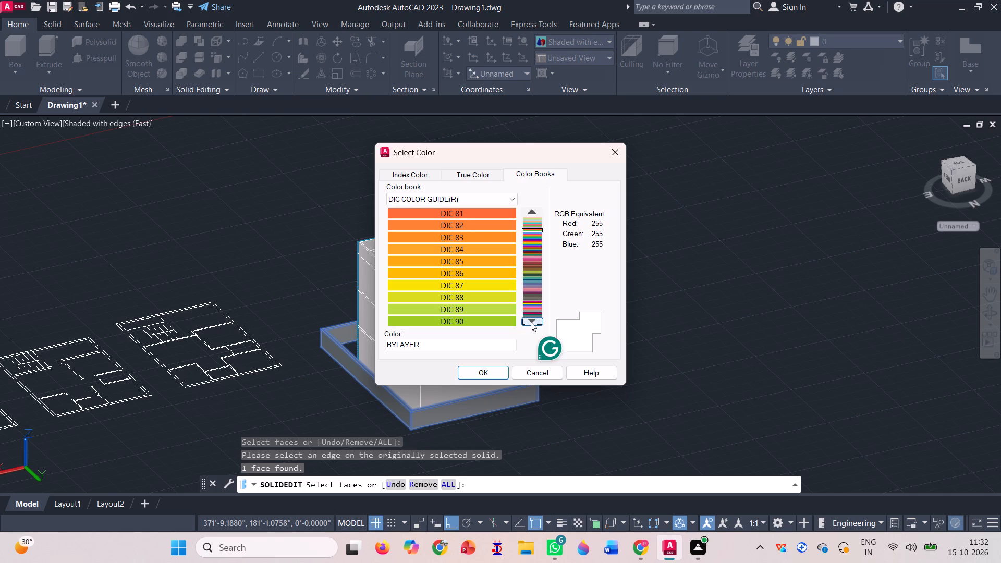
left_click(531, 322)
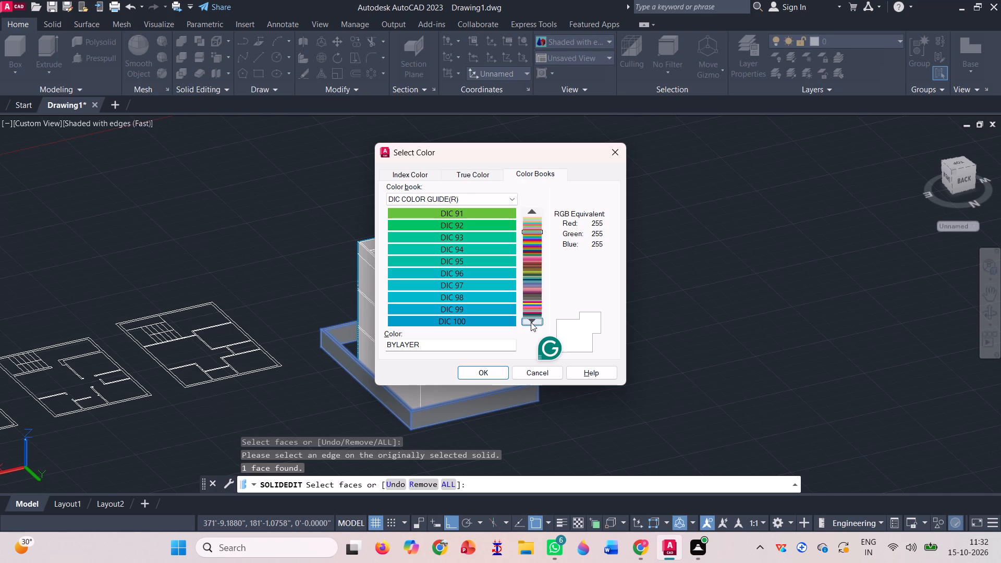
left_click(531, 322)
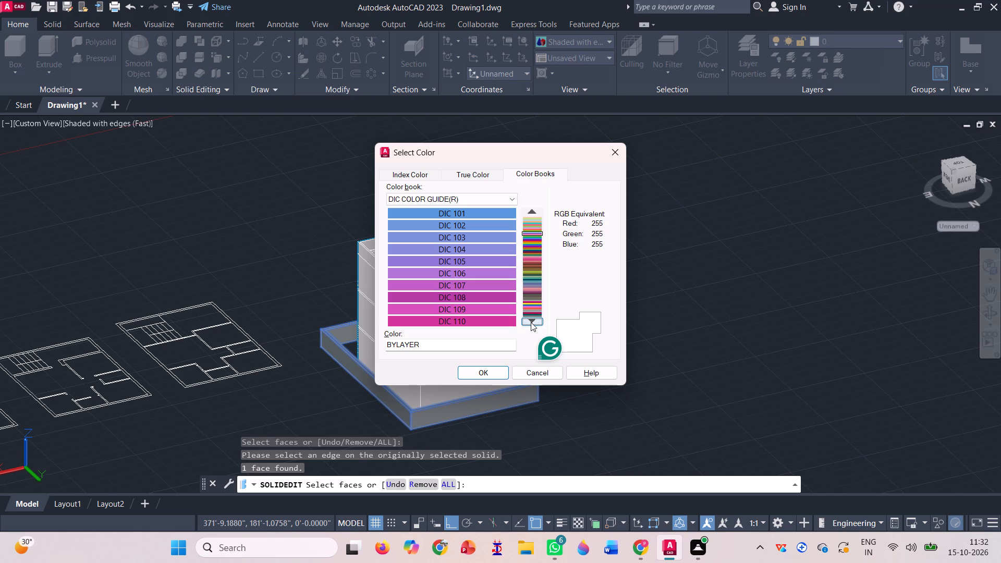
left_click(531, 322)
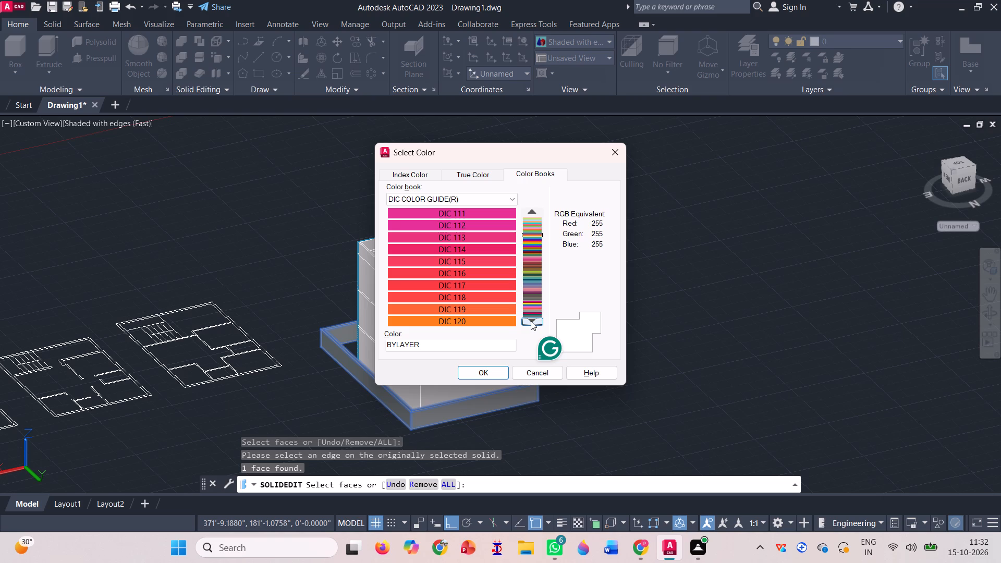
left_click(531, 321)
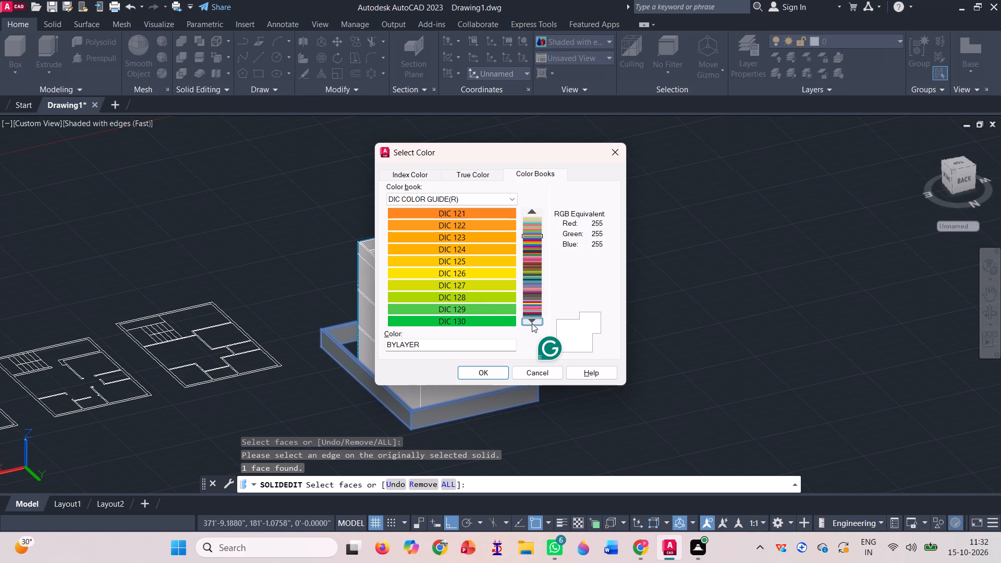
left_click(532, 322)
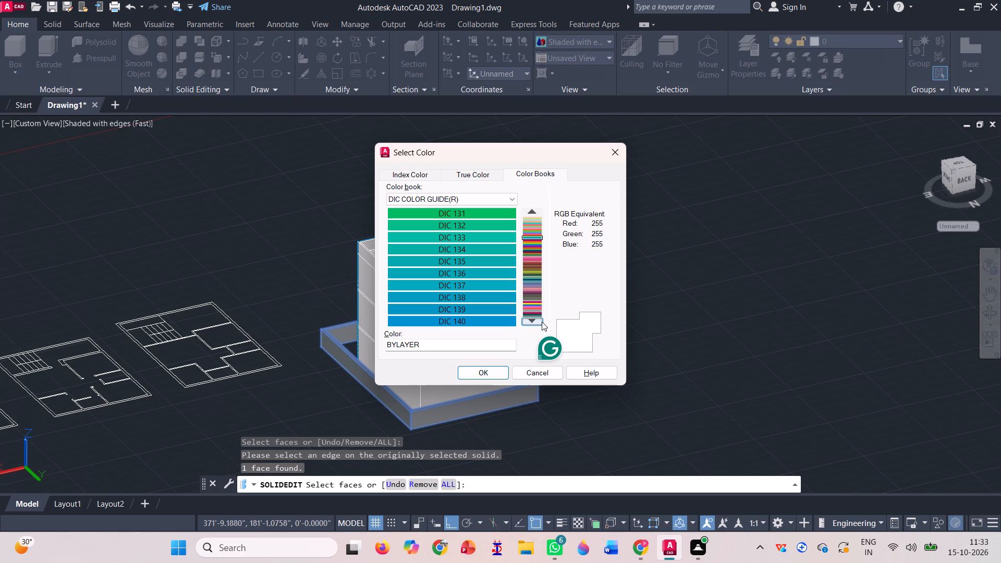
left_click(542, 322)
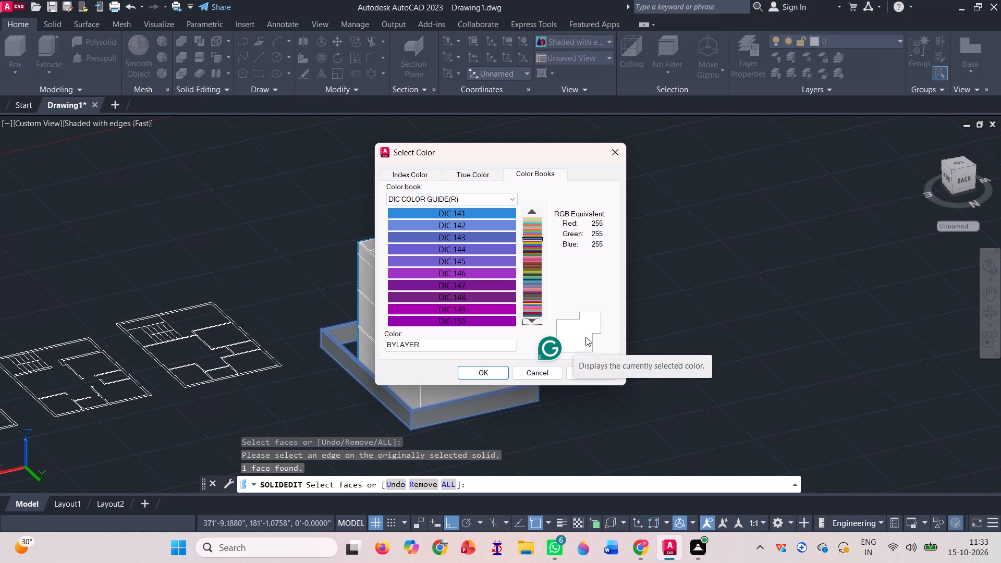
left_click(536, 322)
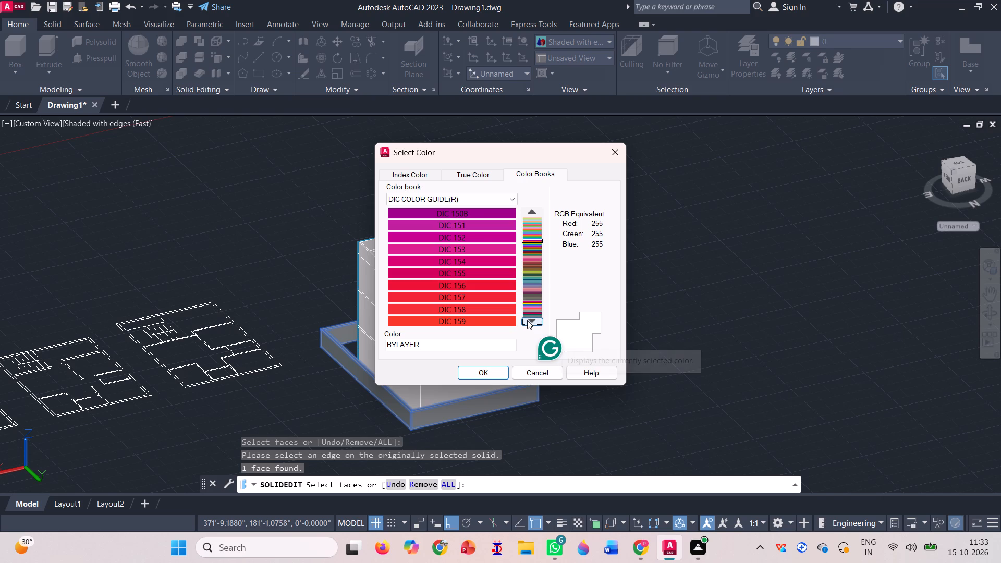
left_click(527, 320)
left_click(527, 320)
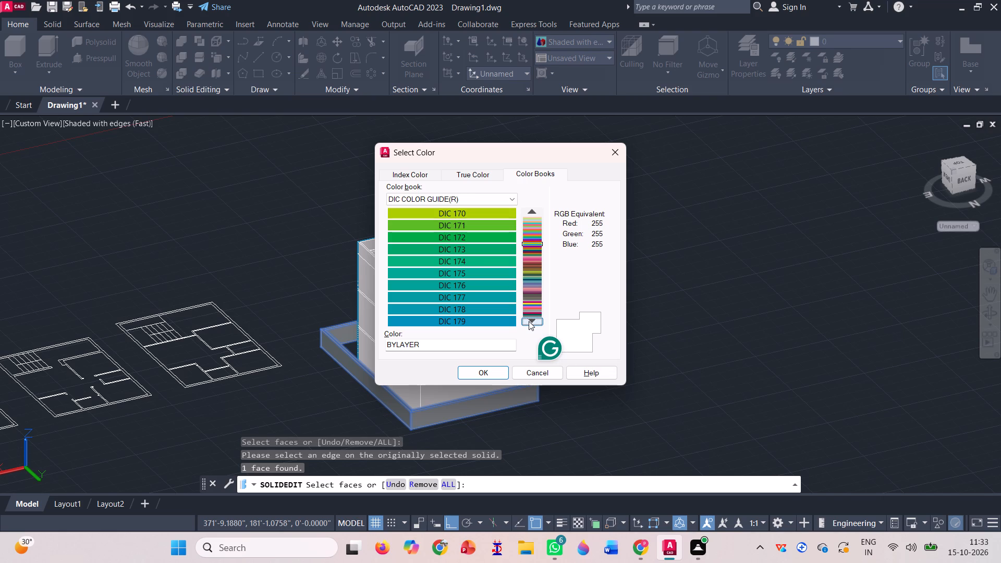
left_click(529, 321)
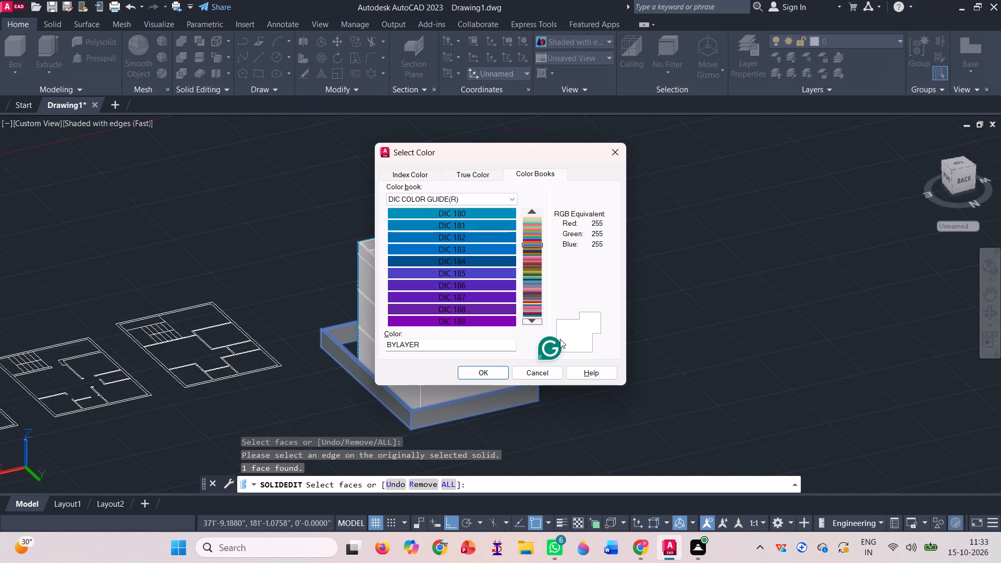
left_click(538, 324)
left_click(538, 324)
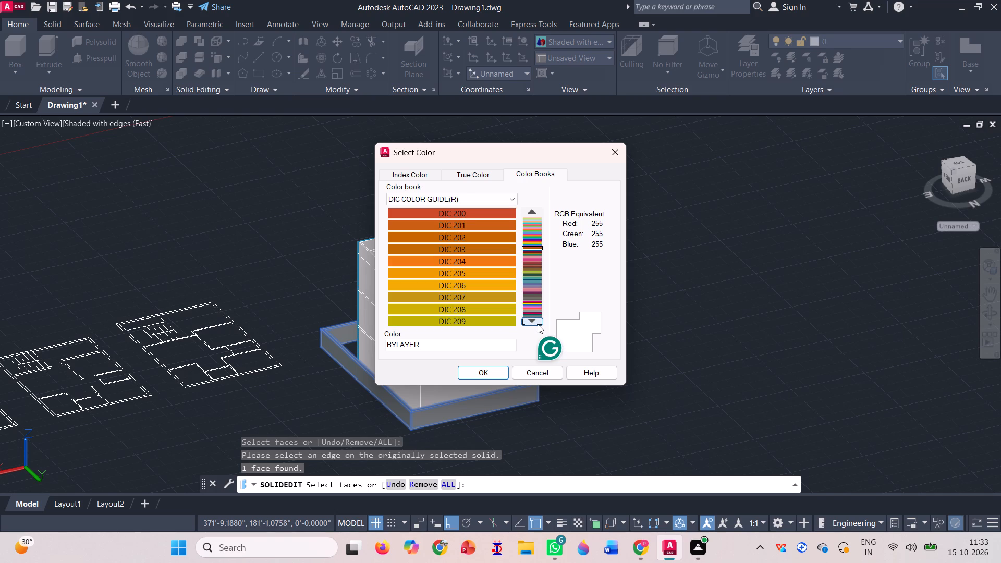
left_click(538, 324)
left_click(538, 324)
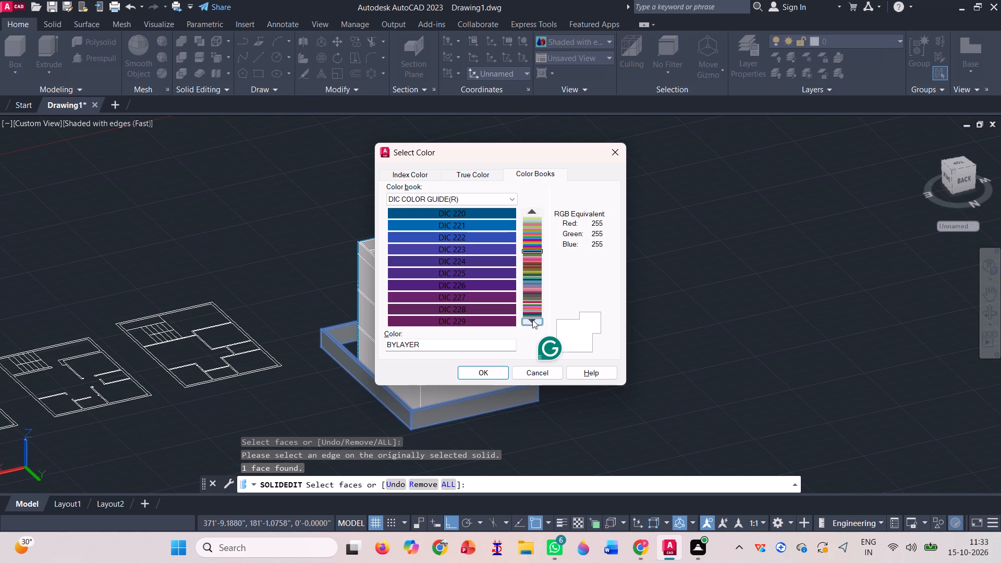
left_click(532, 320)
left_click(532, 320)
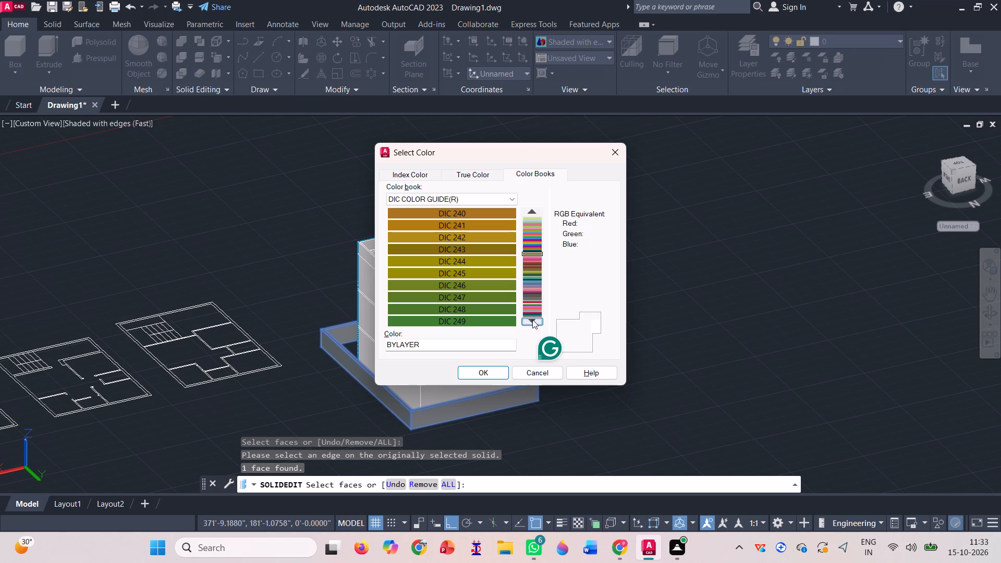
left_click(532, 320)
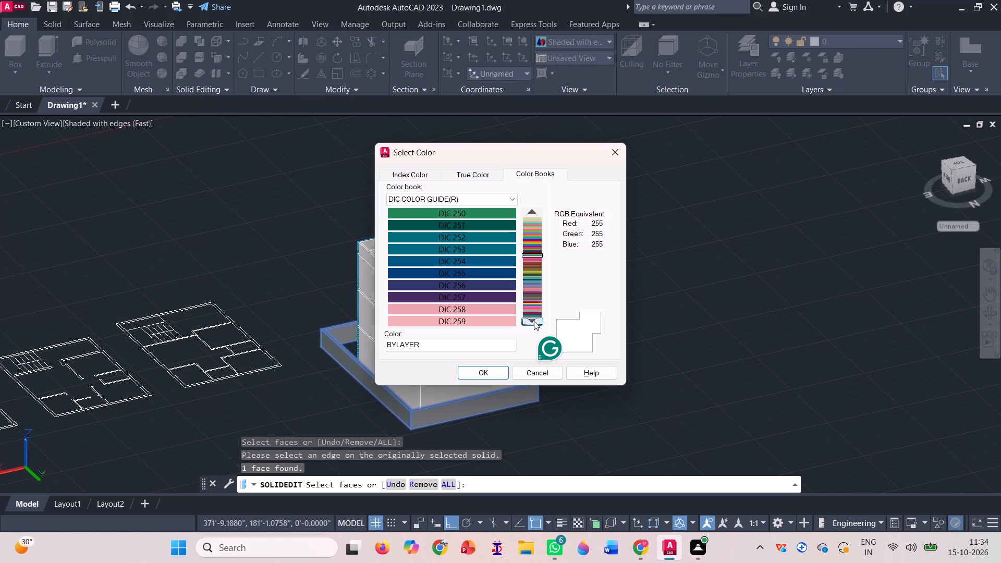
left_click(534, 321)
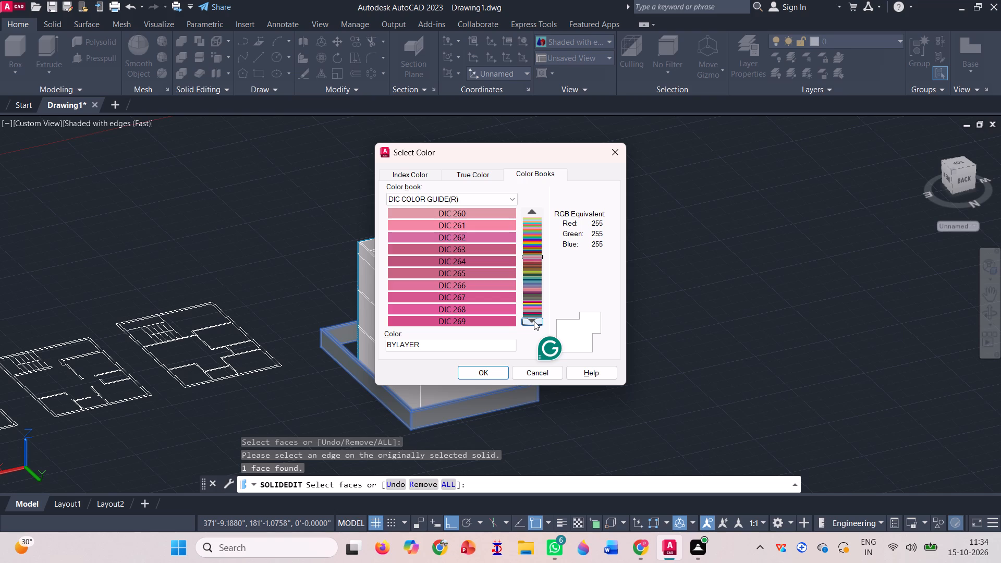
left_click(534, 321)
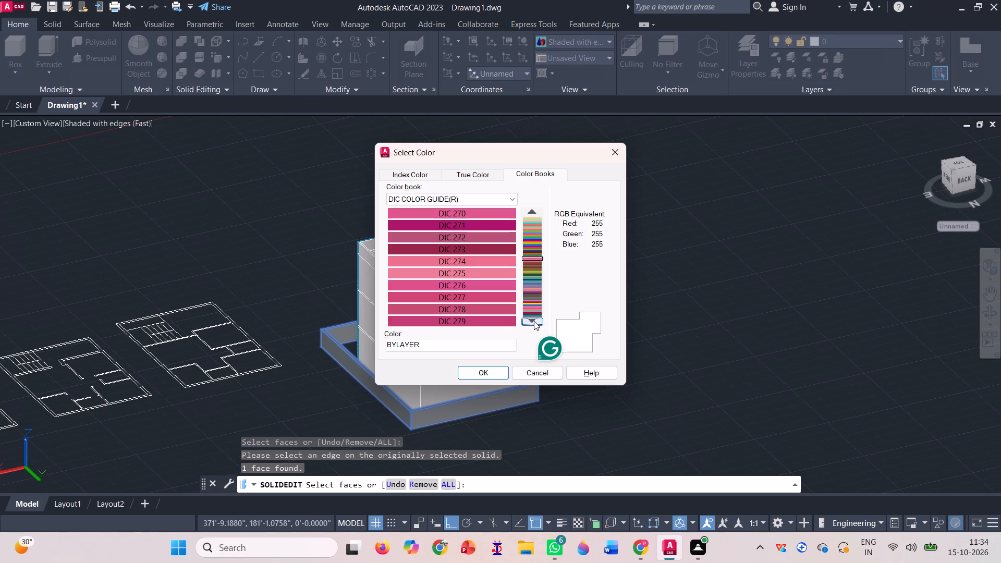
left_click(534, 321)
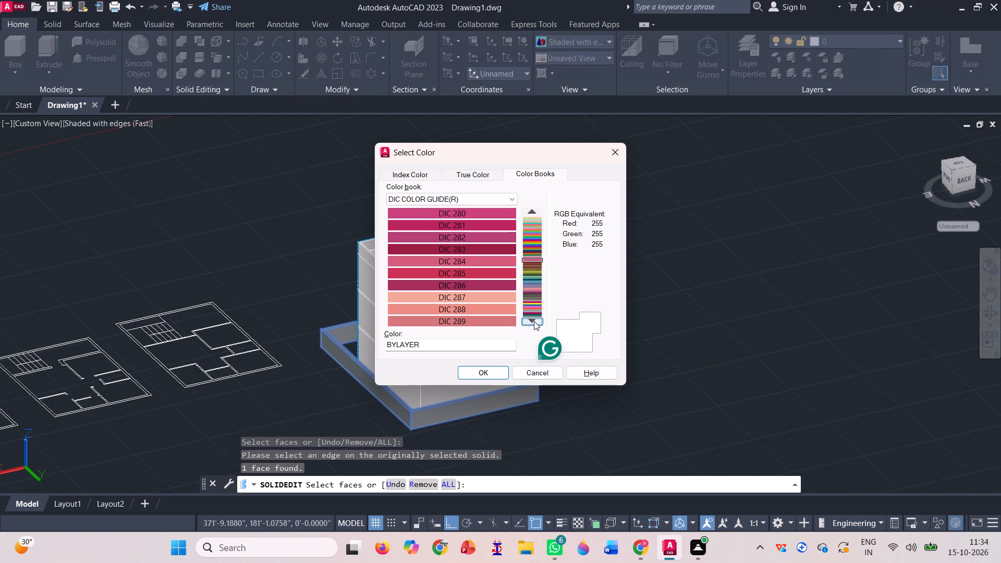
left_click(534, 321)
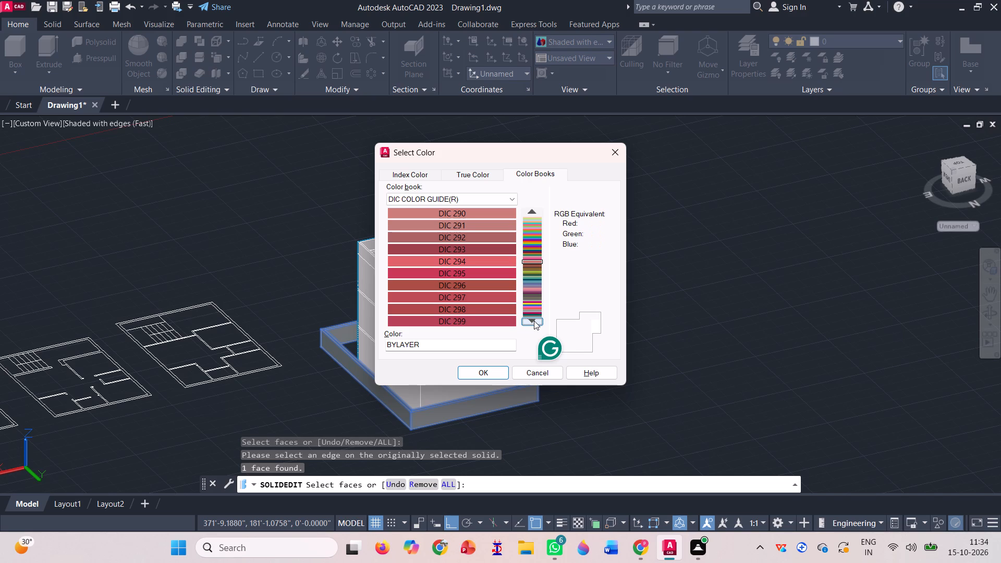
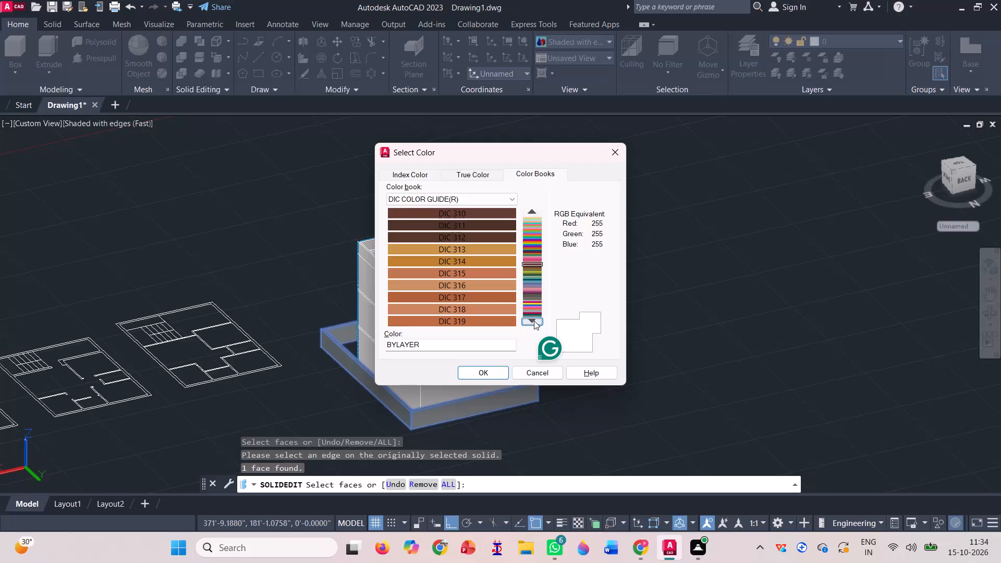
Apply DIC 548 from the DIC COLOR GUIDE(R) book to the selected boundary wall faces.
left_click(534, 321)
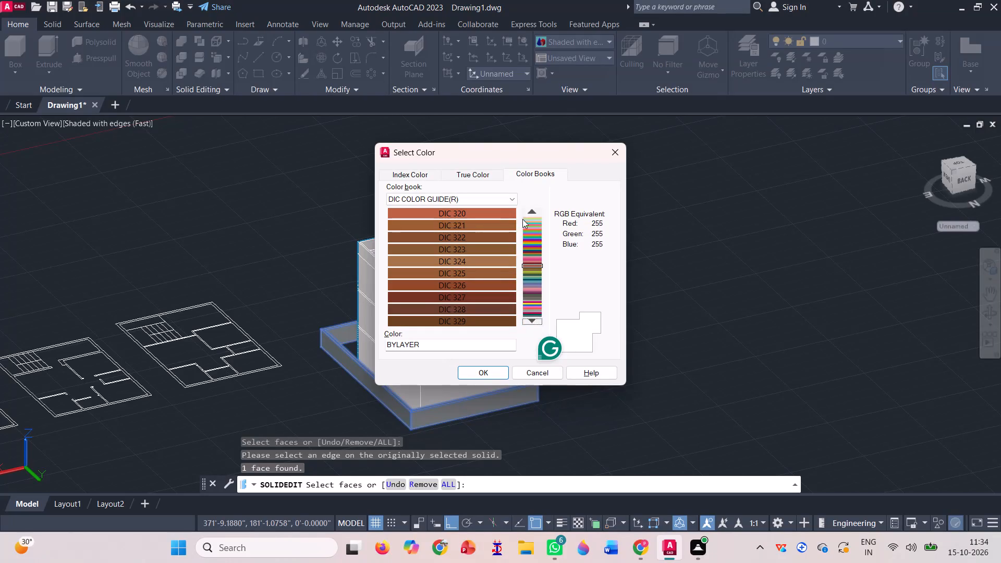
left_click(527, 210)
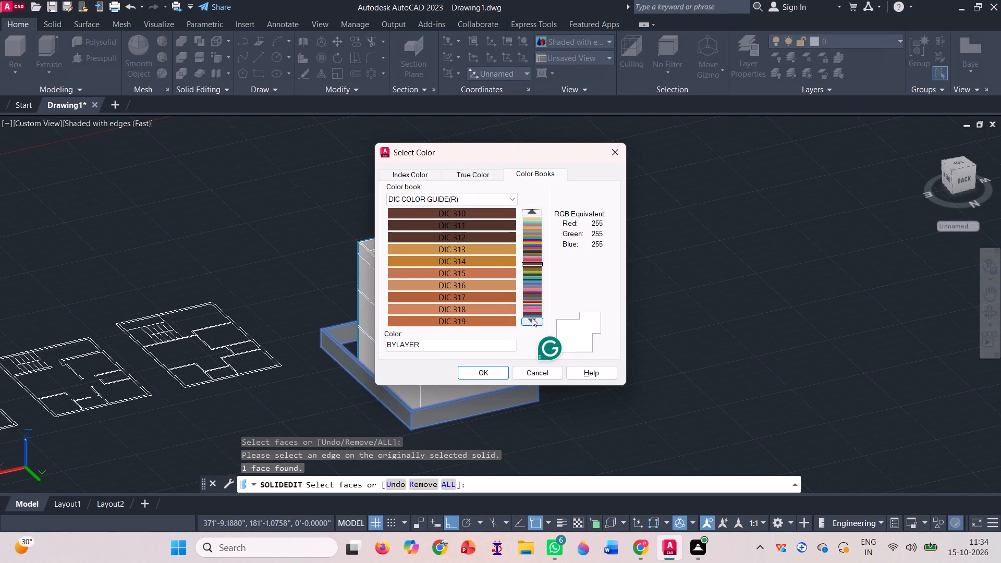
left_click(532, 317)
left_click(533, 317)
left_click(533, 319)
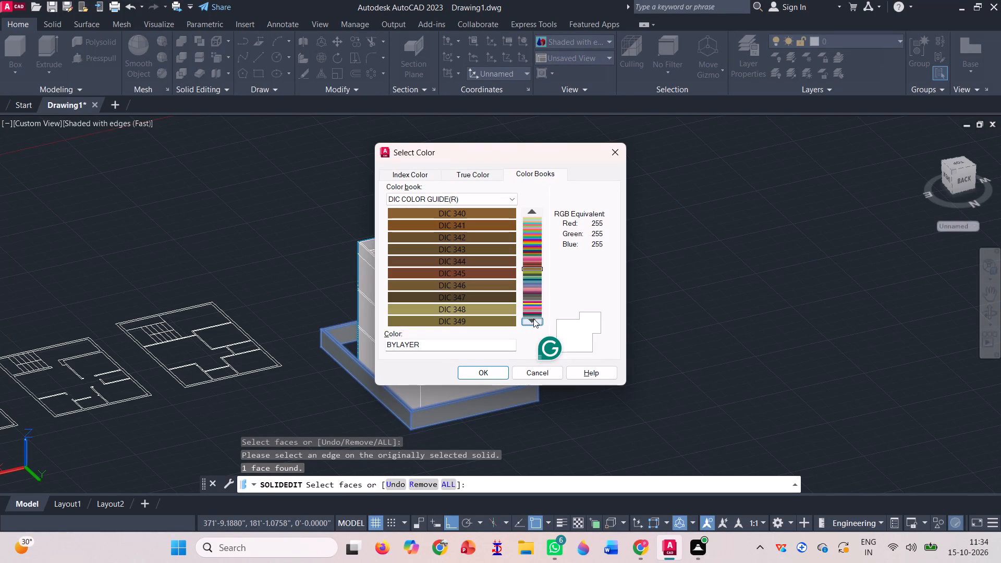
left_click(533, 319)
left_click(533, 319)
left_click(533, 319)
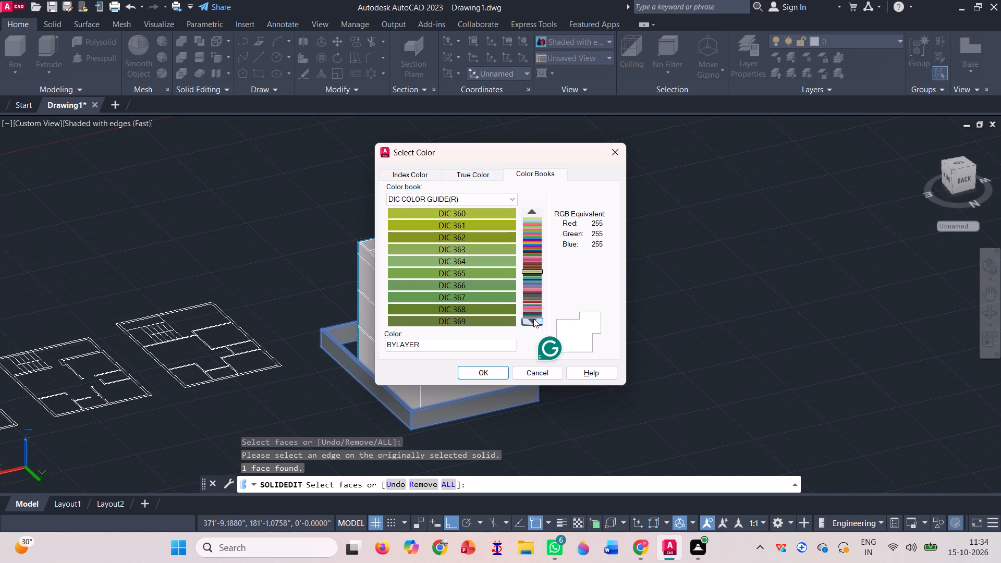
left_click(533, 319)
left_click(533, 319)
left_click(533, 319)
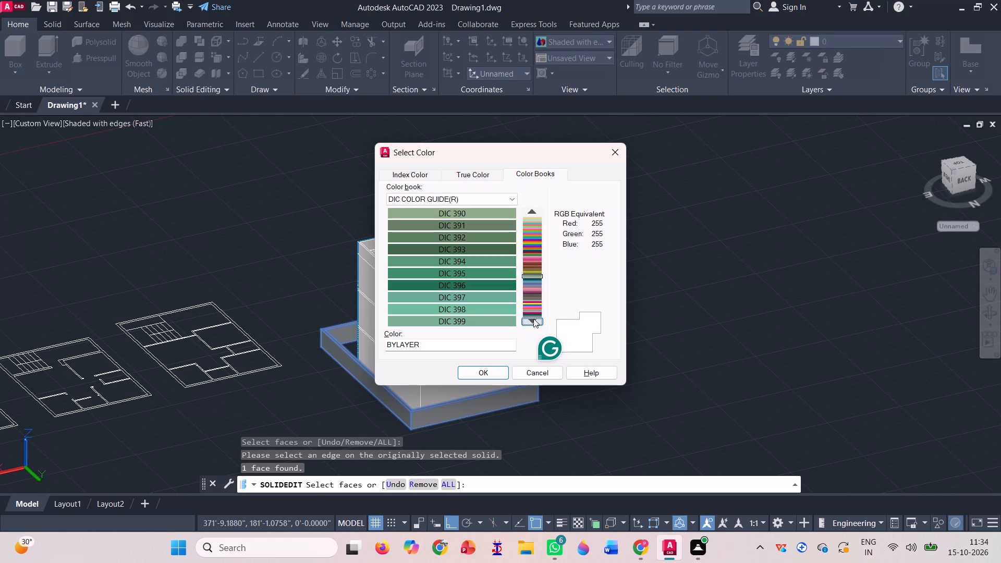
left_click(533, 319)
left_click(533, 319)
left_click(533, 319)
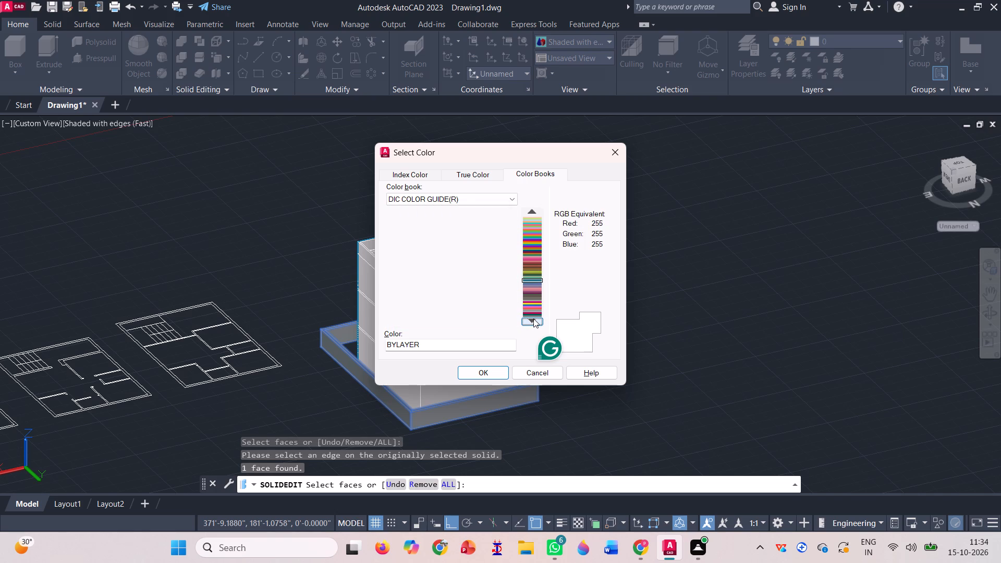
left_click(533, 319)
left_click(533, 319)
left_click(533, 319)
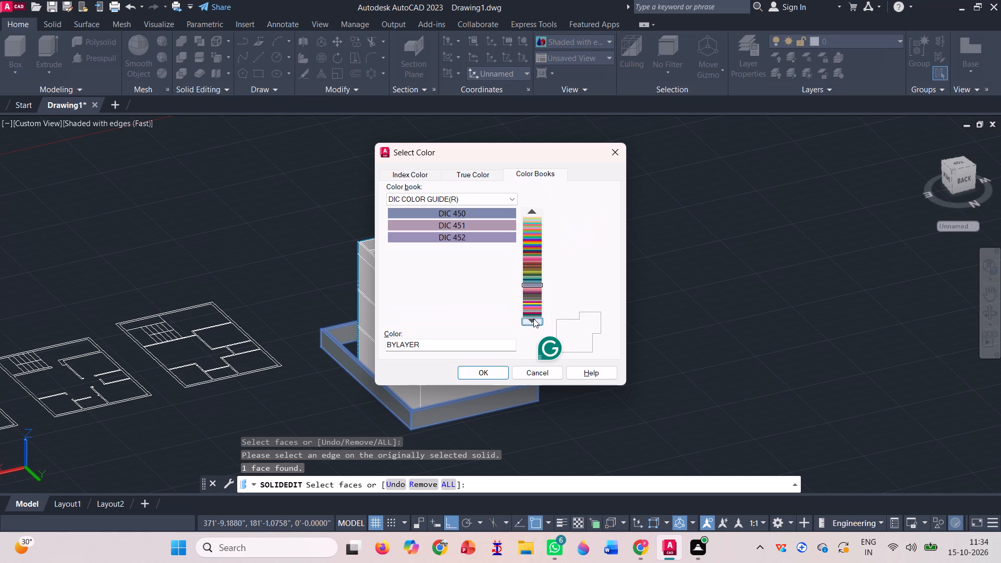
left_click(533, 319)
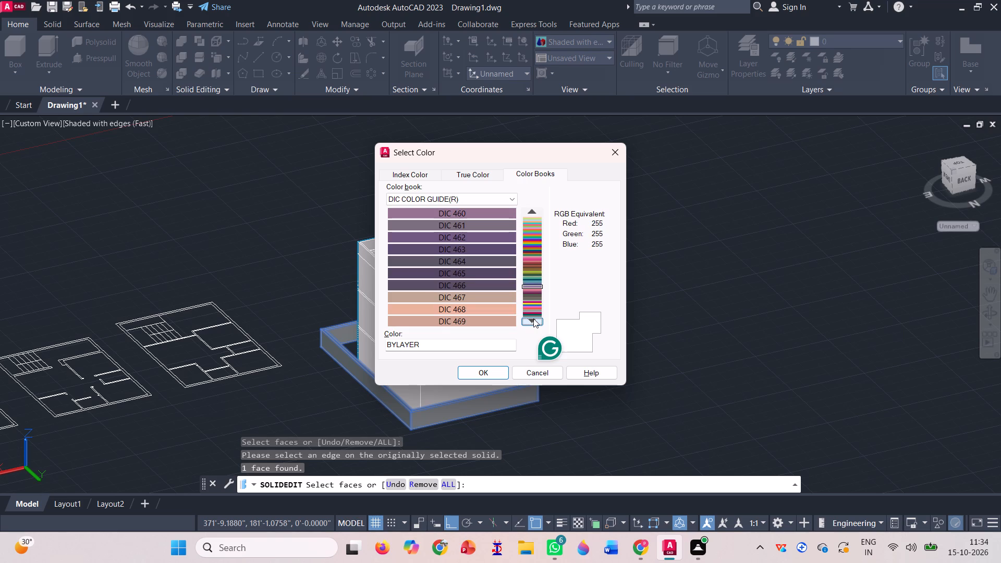
left_click(533, 319)
left_click(533, 319)
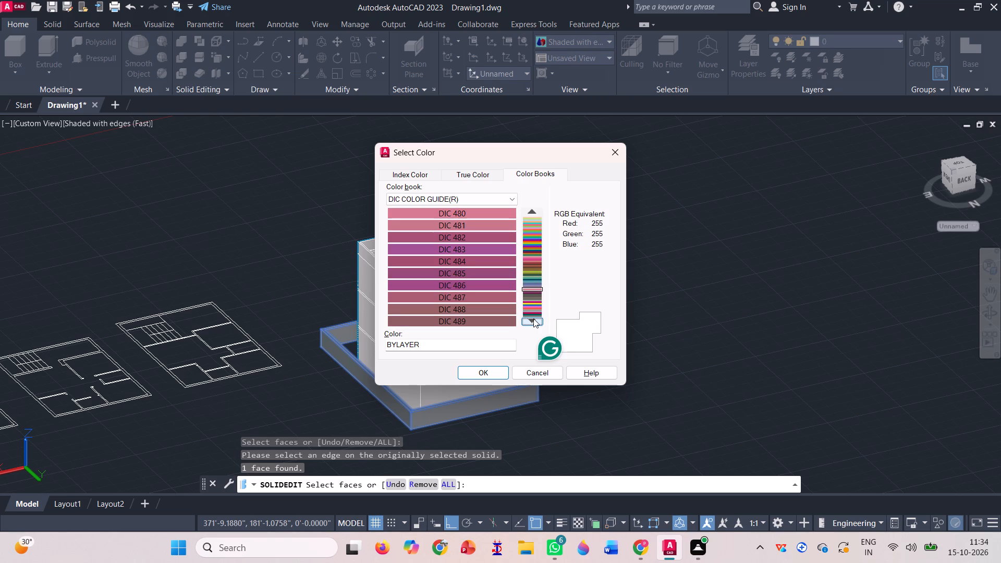
left_click(533, 319)
left_click(533, 319)
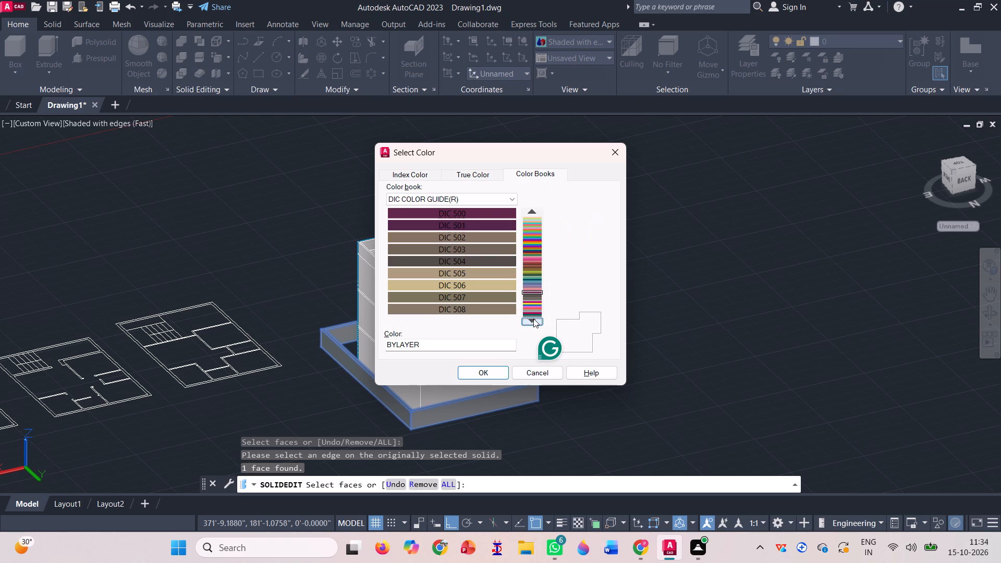
left_click(533, 319)
left_click(533, 319)
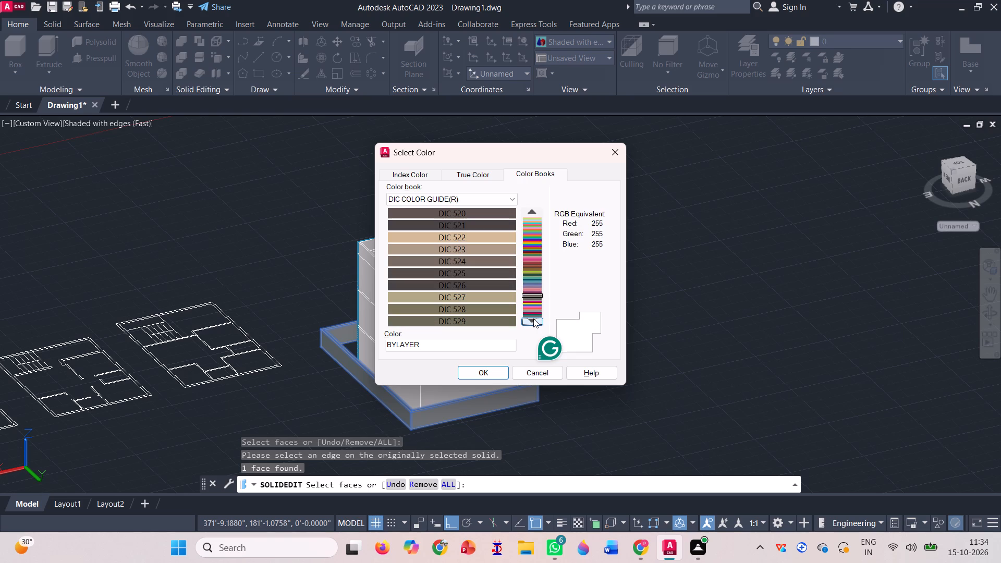
left_click(533, 319)
left_click(533, 319)
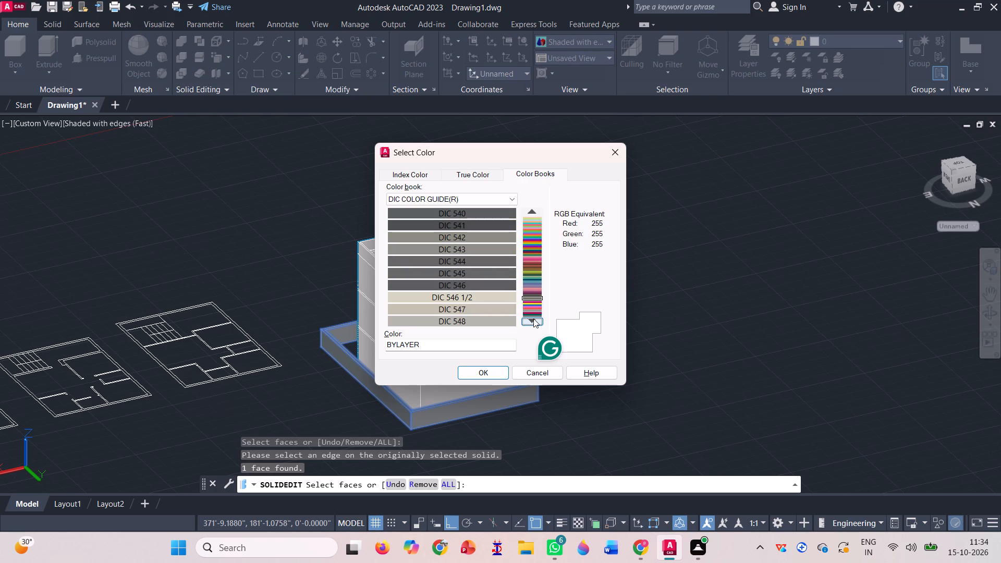
left_click(491, 317)
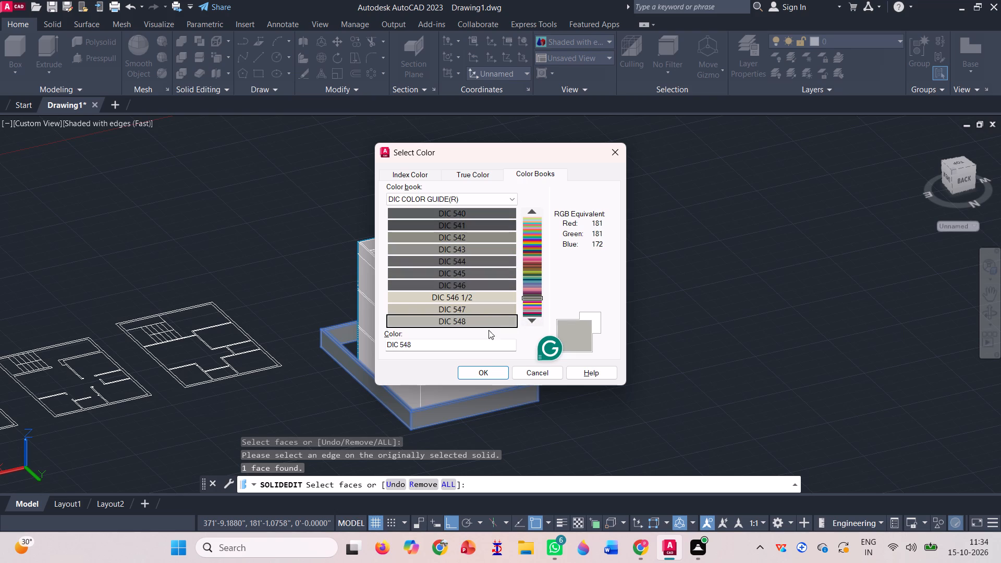
left_click(492, 374)
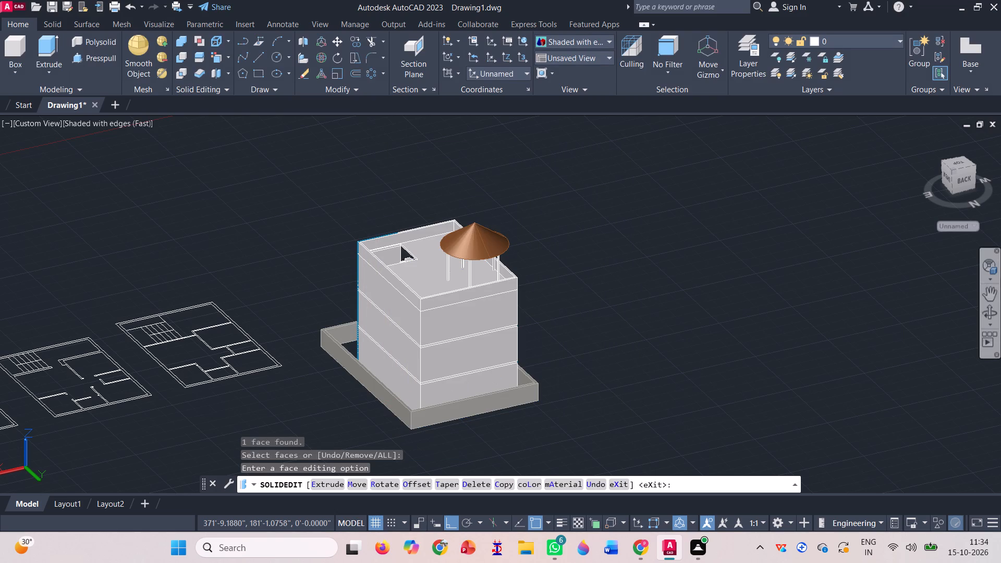
Orbit around to the building's front and west side to examine the coloured boundary wall and facade.
left_click(993, 312)
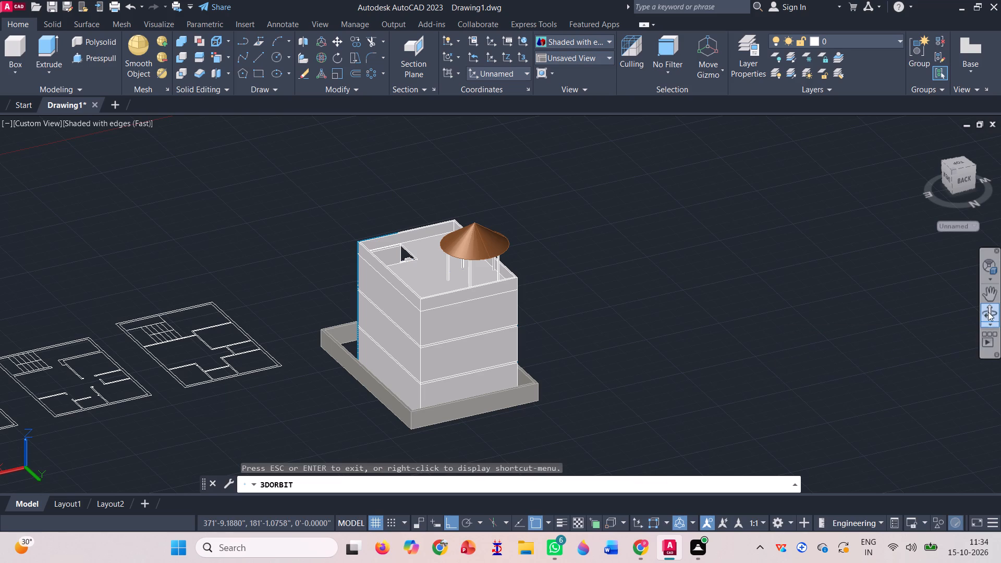
left_click_drag(616, 390, 327, 383)
scroll(506, 316, "down", 1)
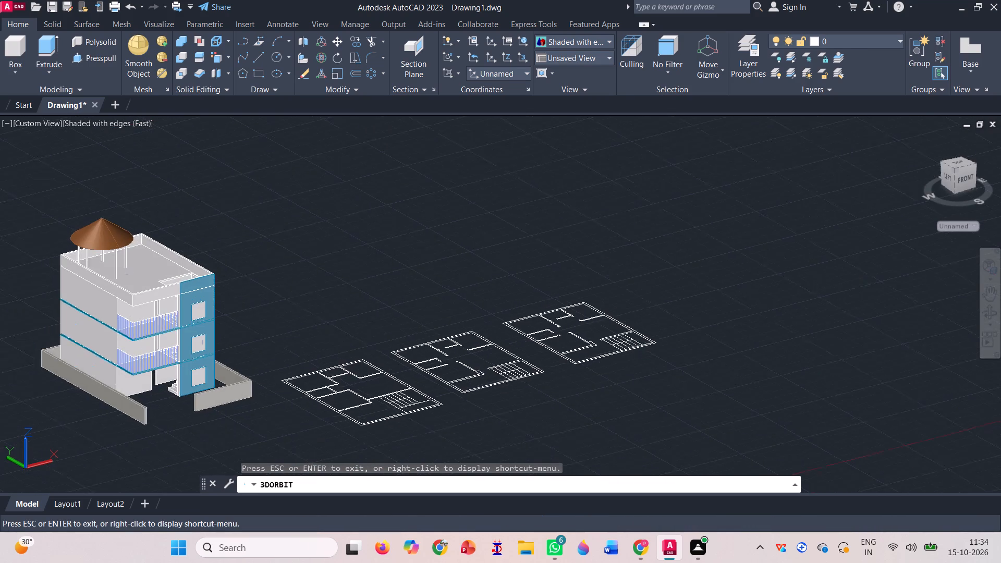
scroll(506, 316, "down", 3)
left_click_drag(334, 398, 344, 431)
scroll(244, 444, "up", 3)
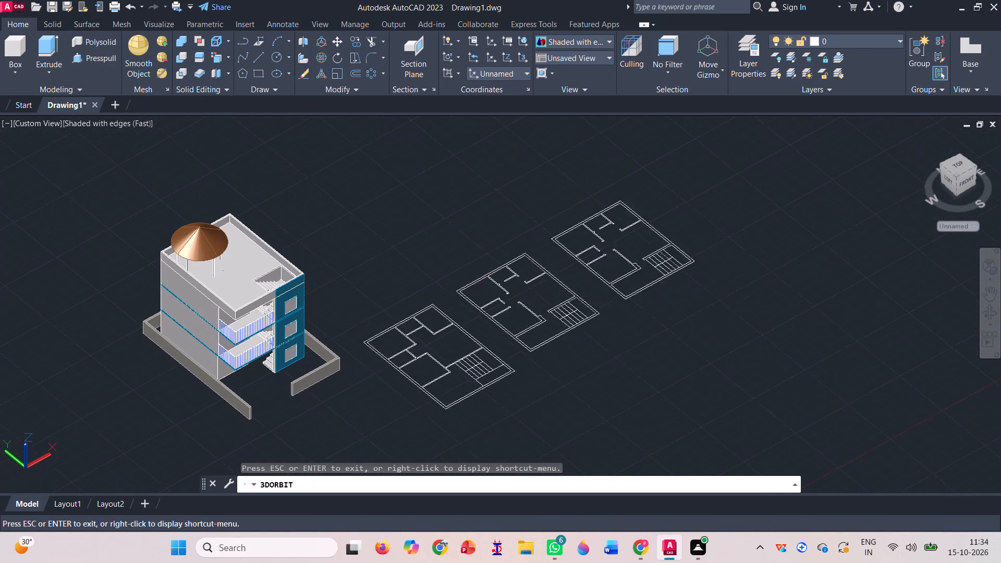
left_click_drag(281, 425, 292, 385)
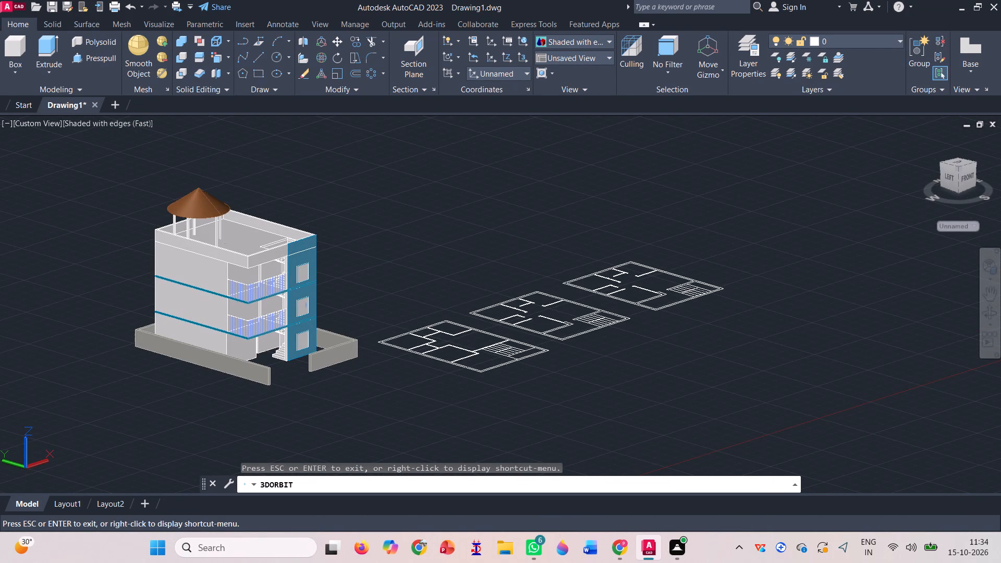
left_click_drag(478, 314, 460, 318)
scroll(107, 175, "up", 3)
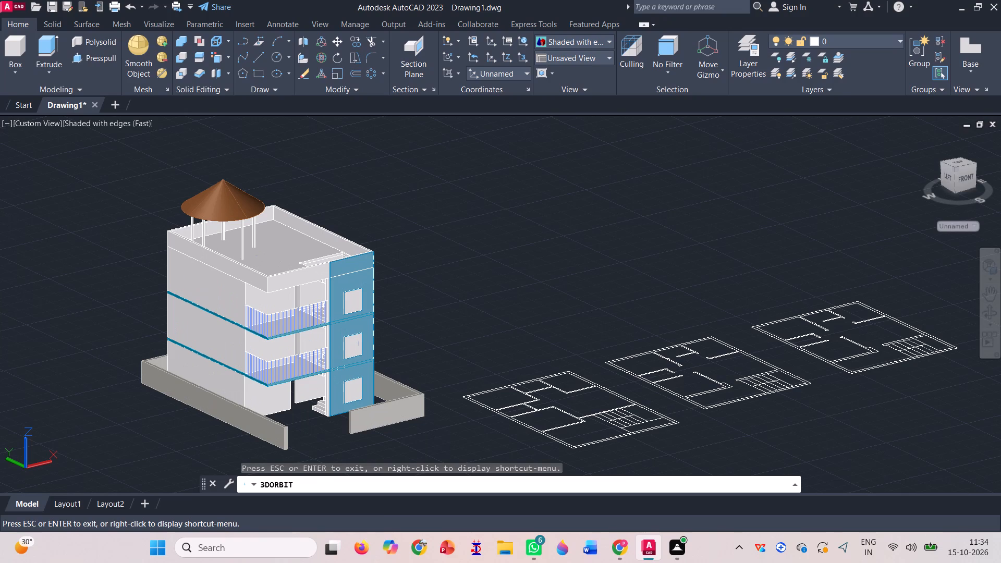
key("Escape")
scroll(278, 221, "down", 1)
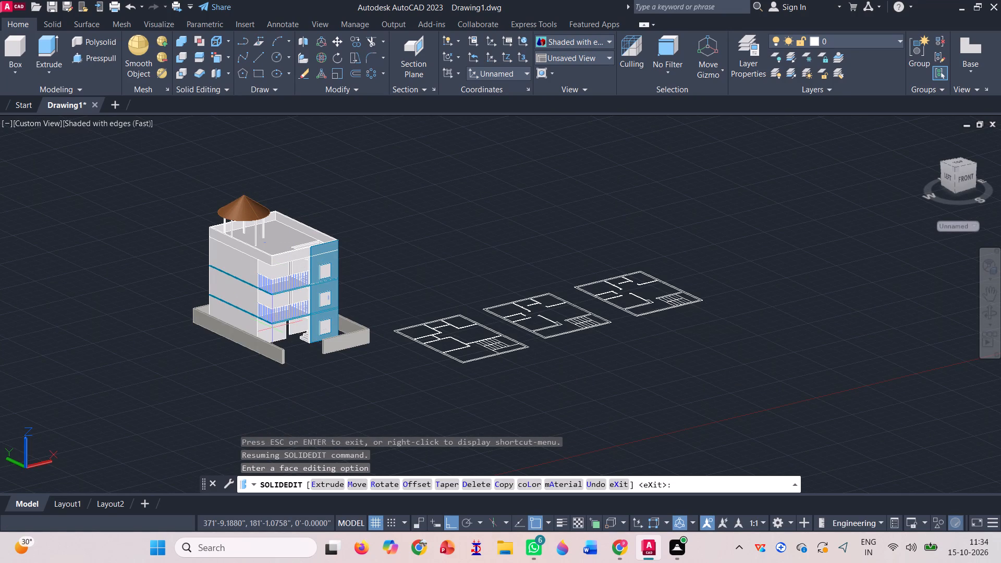
Try the Shades of Gray visual style, and settle on Realistic for the viewport.
left_click(97, 121)
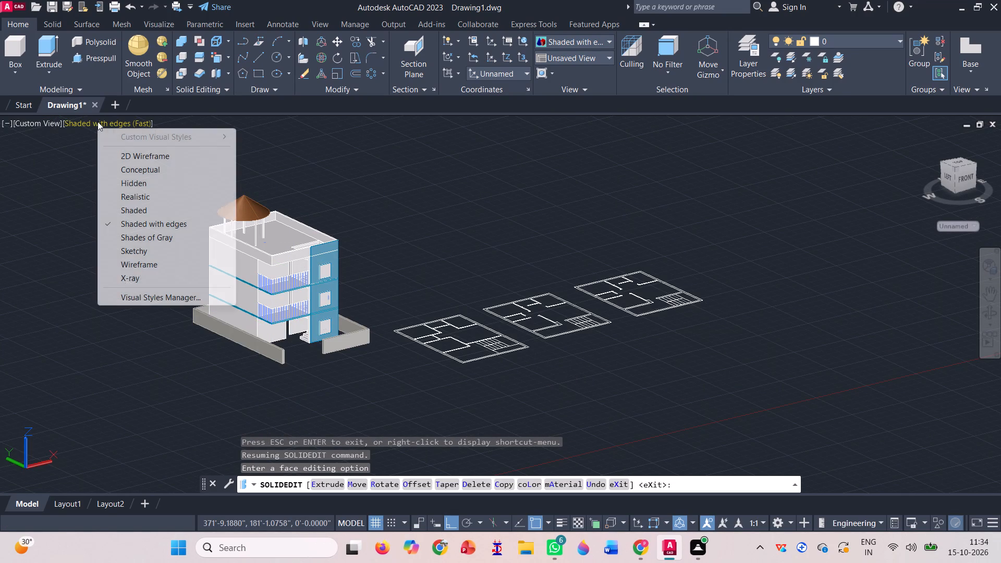
left_click(152, 239)
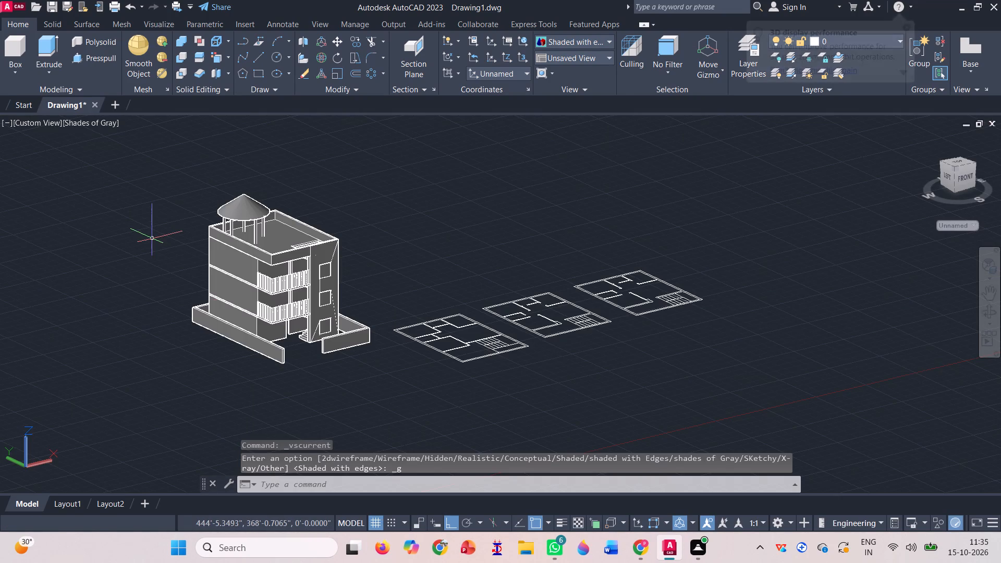
left_click(99, 121)
left_click(143, 196)
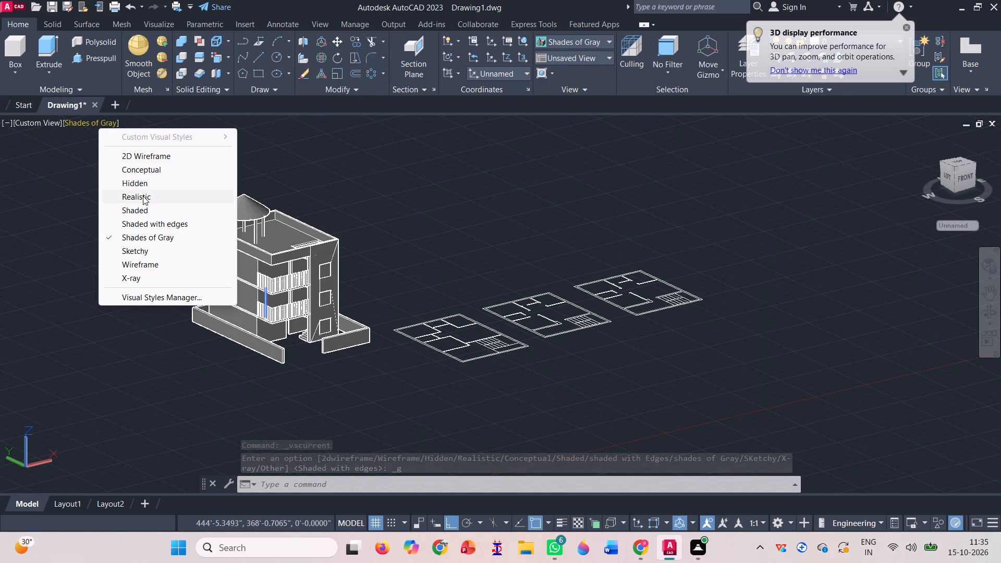
Examine the front balconies, east side, rear and west side of the building in the Realistic style.
scroll(314, 327, "up", 2)
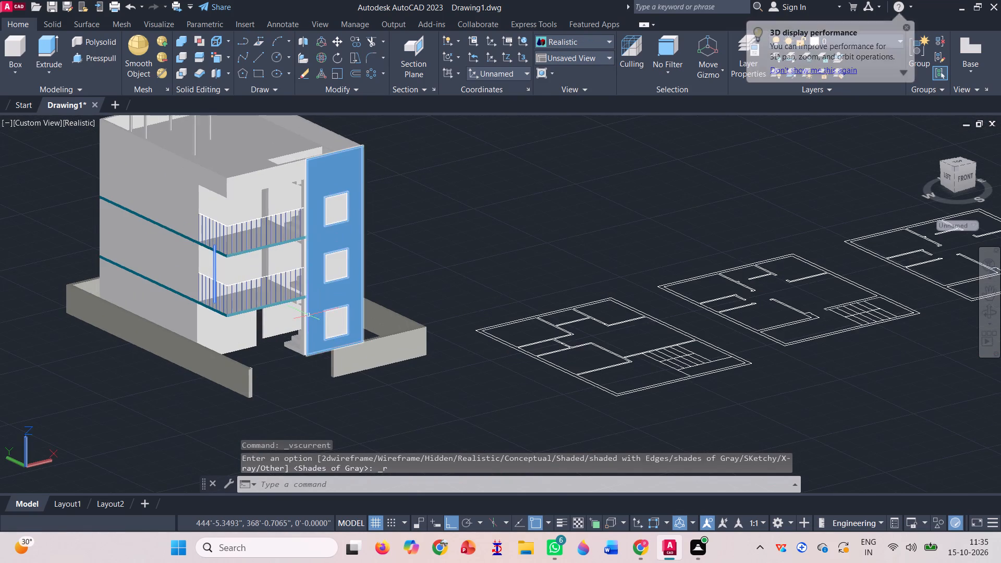
scroll(198, 279, "up", 2)
scroll(168, 304, "down", 3)
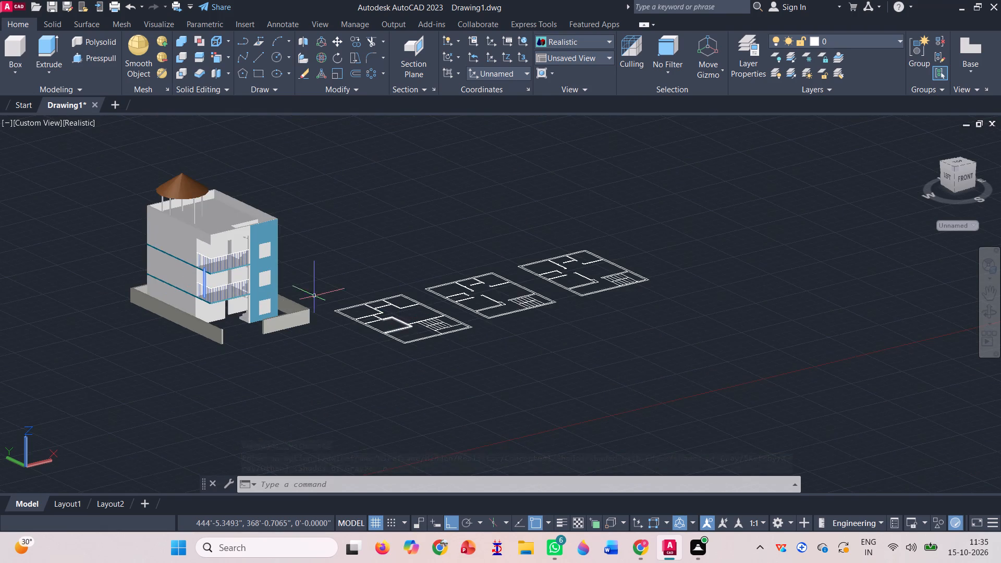
scroll(201, 273, "up", 6)
scroll(238, 295, "up", 2)
key("Escape")
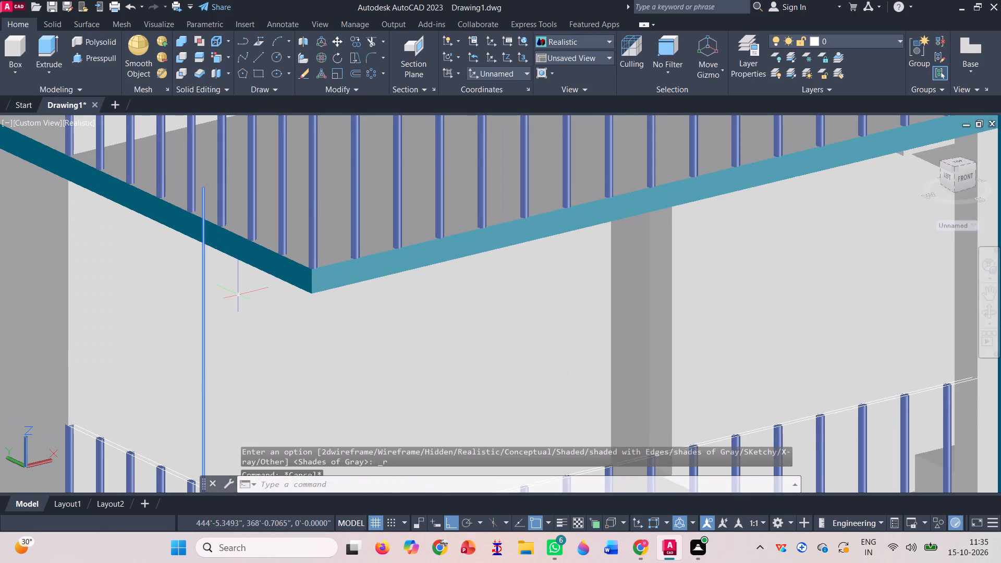
scroll(202, 290, "down", 3)
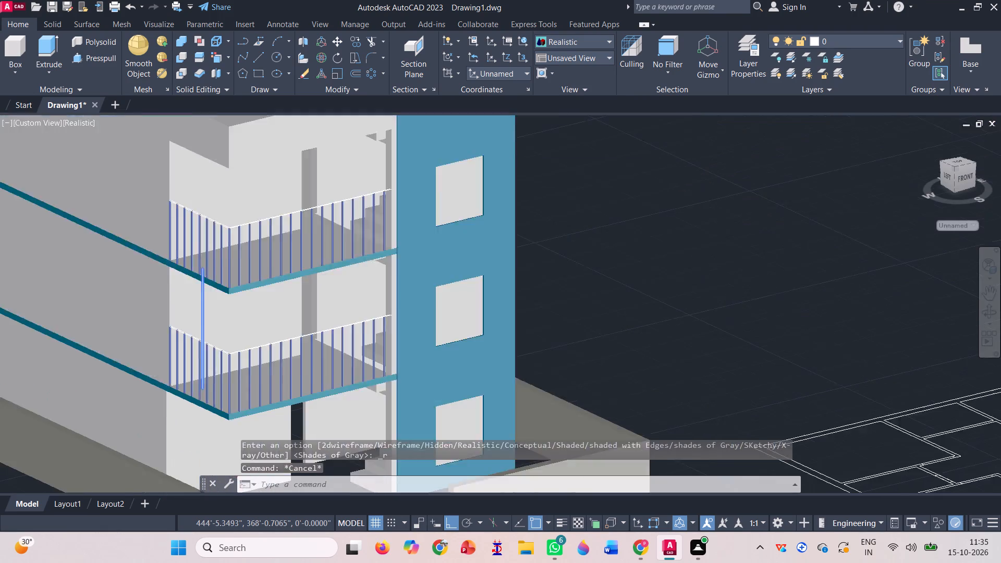
scroll(202, 300, "down", 1)
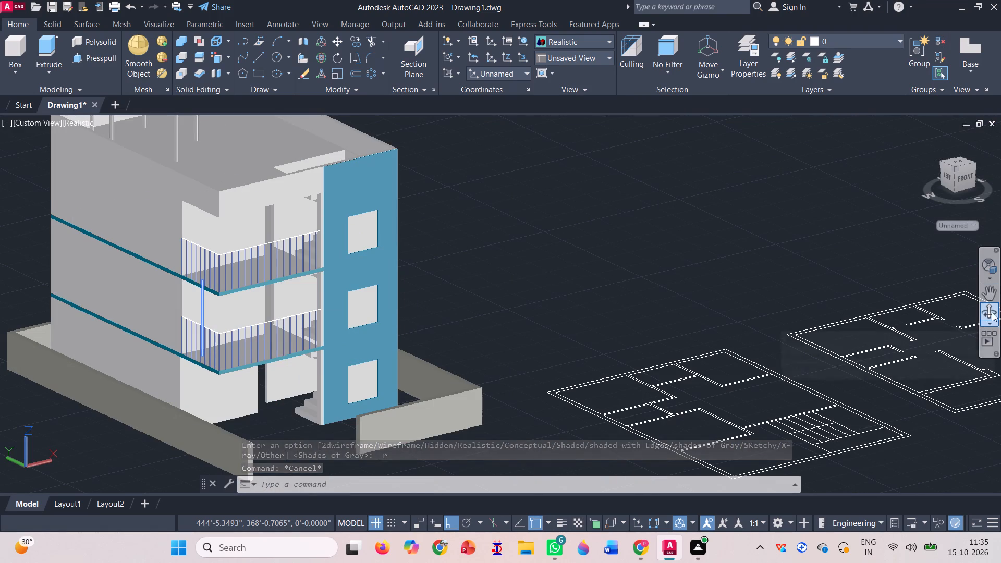
left_click(993, 312)
left_click_drag(512, 315, 400, 327)
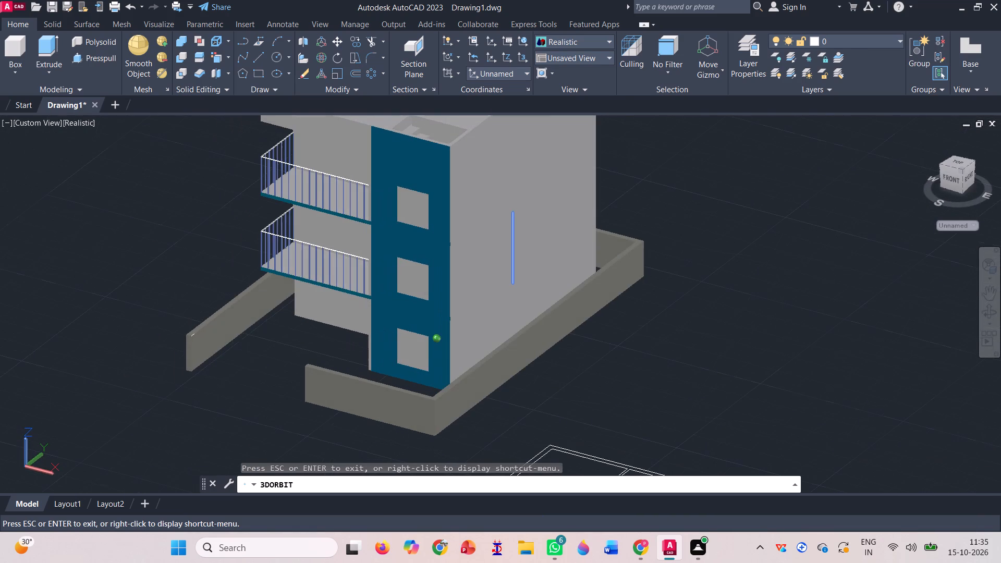
left_click_drag(400, 327, 223, 333)
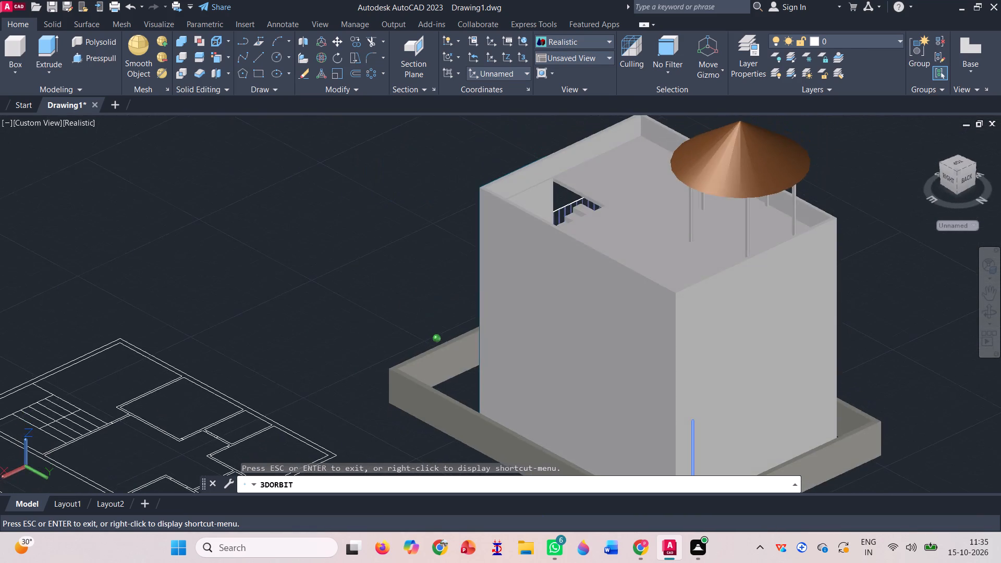
left_click_drag(223, 333, 169, 332)
scroll(416, 259, "down", 8)
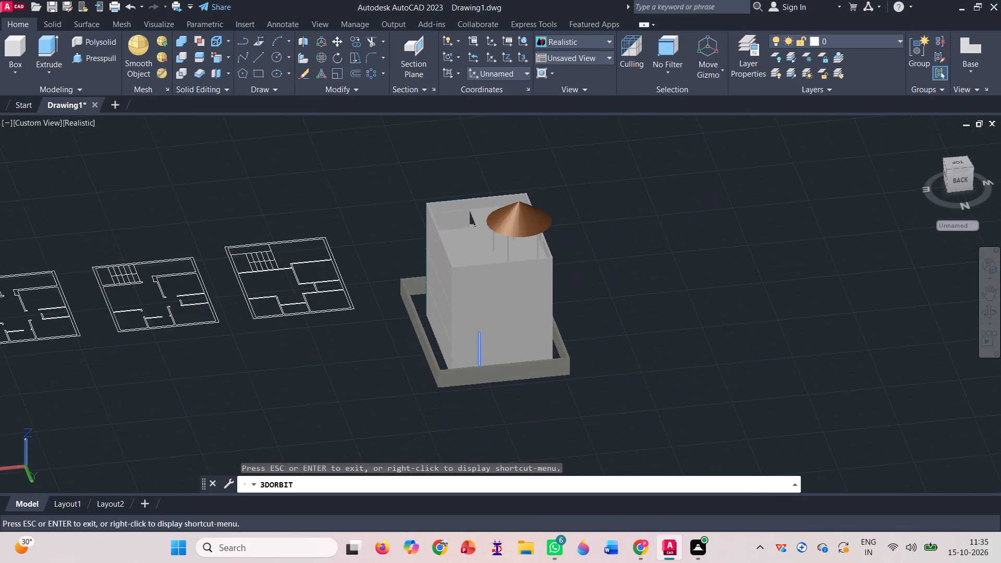
left_click_drag(543, 358, 398, 372)
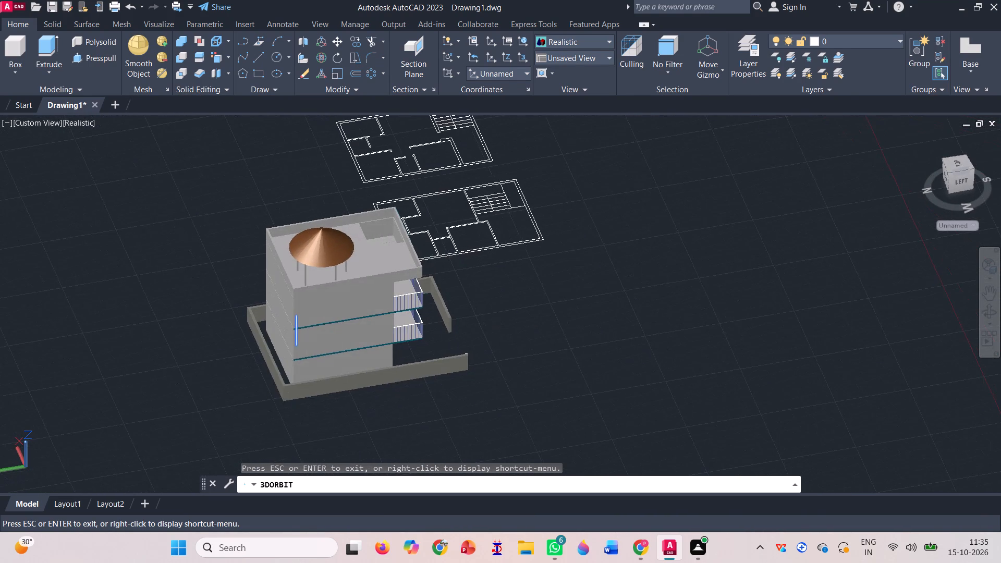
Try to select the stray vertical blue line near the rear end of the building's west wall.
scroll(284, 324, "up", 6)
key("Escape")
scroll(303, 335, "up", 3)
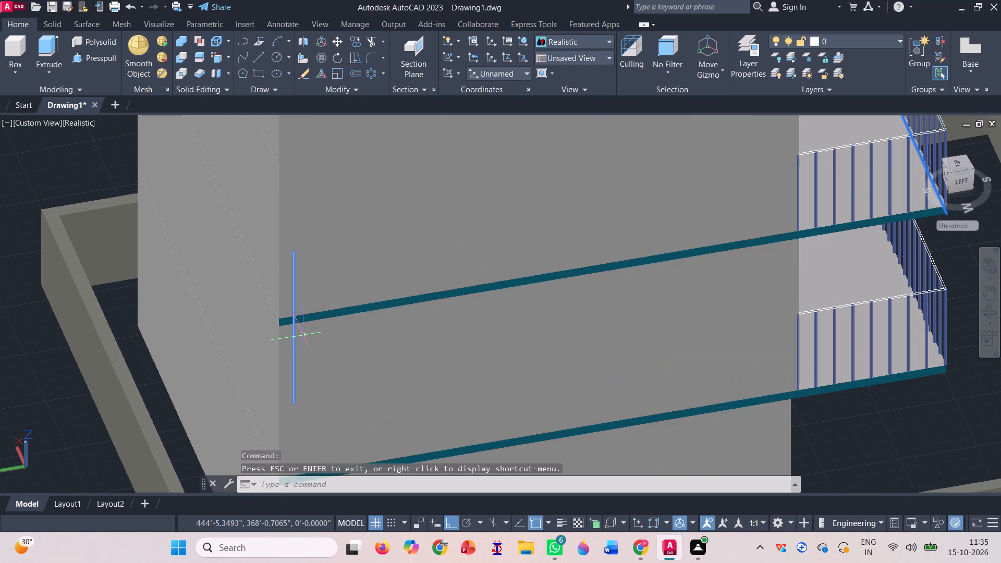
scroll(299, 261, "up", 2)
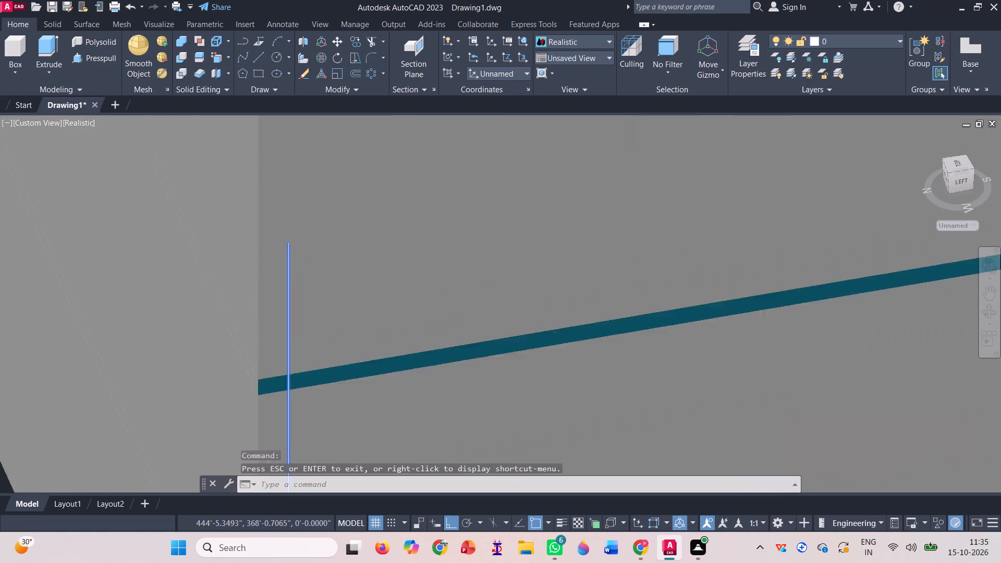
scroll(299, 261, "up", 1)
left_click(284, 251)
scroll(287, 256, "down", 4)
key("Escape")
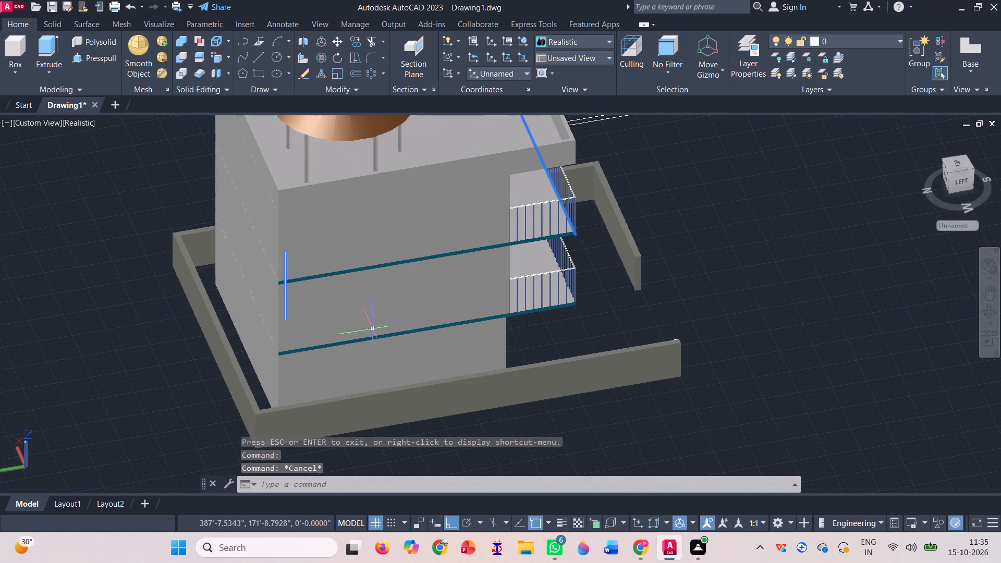
Orbit the building from its west side past the front to a plan view, to locate the stray blue lines.
key("Escape")
key("Escape")
scroll(348, 299, "down", 4)
key("Escape")
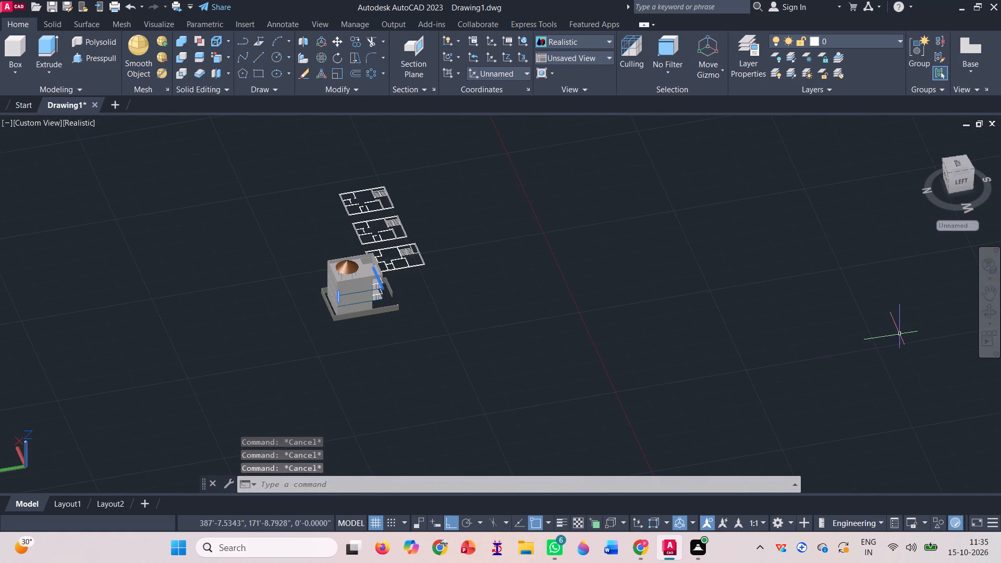
left_click(989, 317)
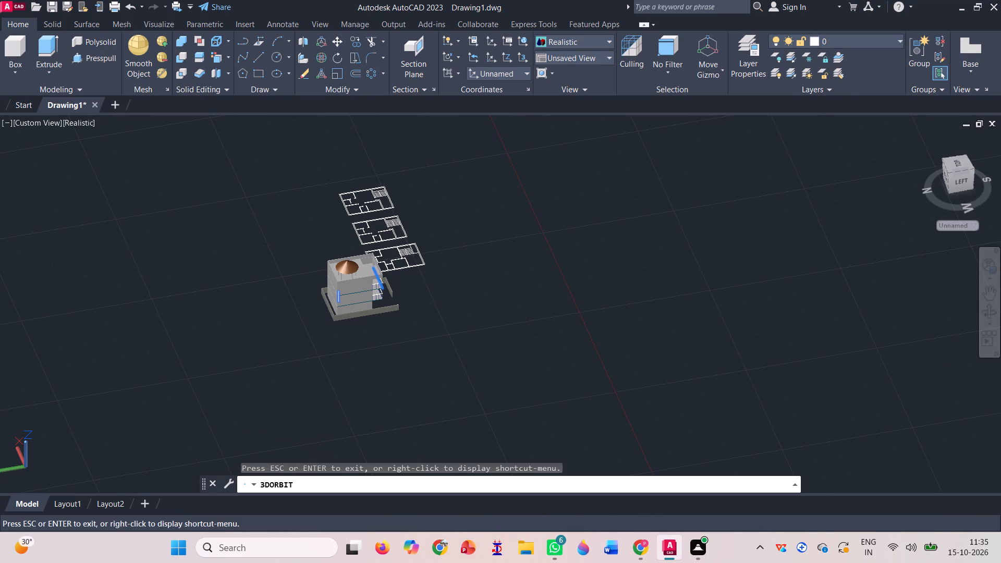
left_click_drag(505, 387, 357, 349)
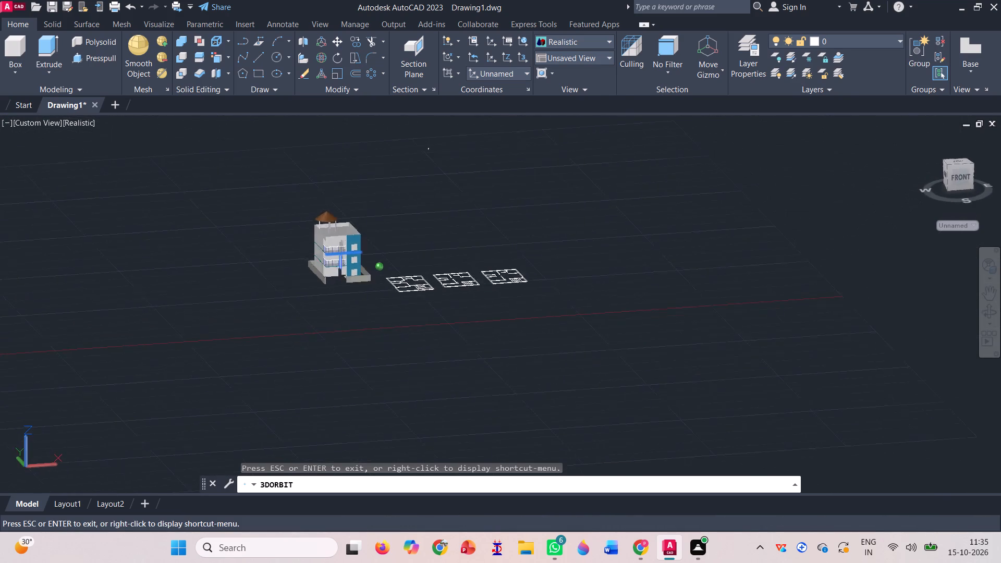
left_click_drag(357, 349, 320, 319)
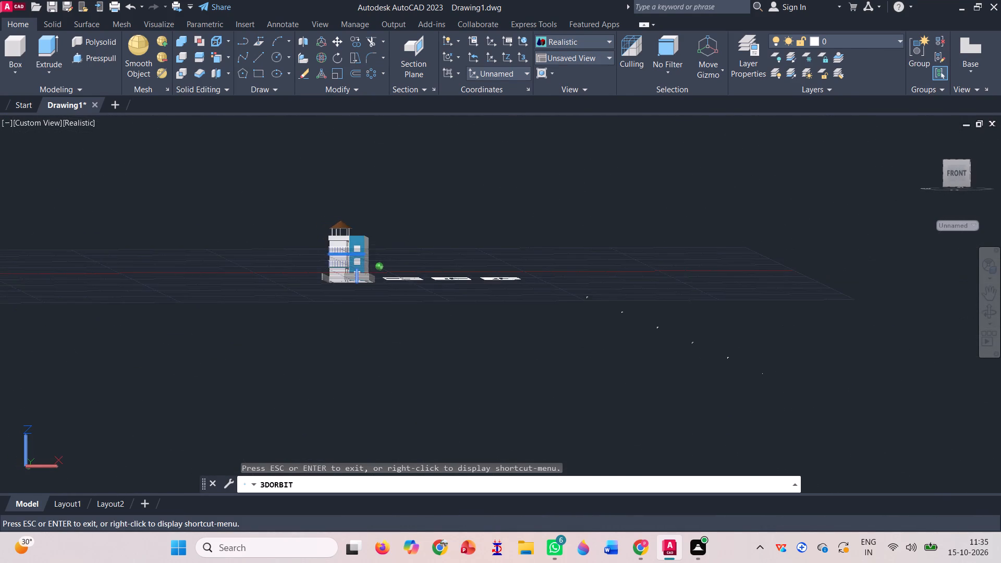
left_click_drag(320, 319, 342, 411)
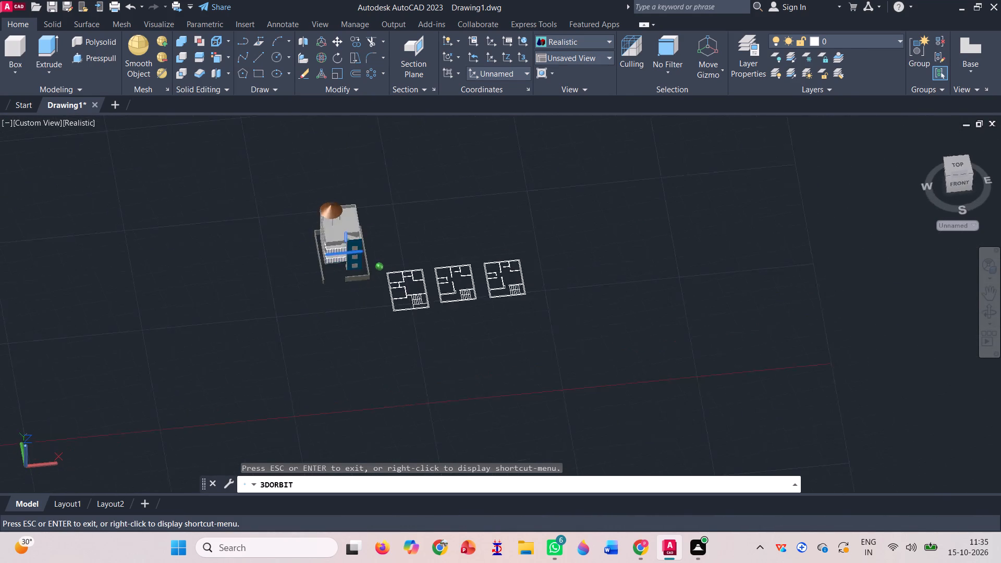
left_click_drag(342, 411, 415, 526)
left_click_drag(296, 328, 357, 343)
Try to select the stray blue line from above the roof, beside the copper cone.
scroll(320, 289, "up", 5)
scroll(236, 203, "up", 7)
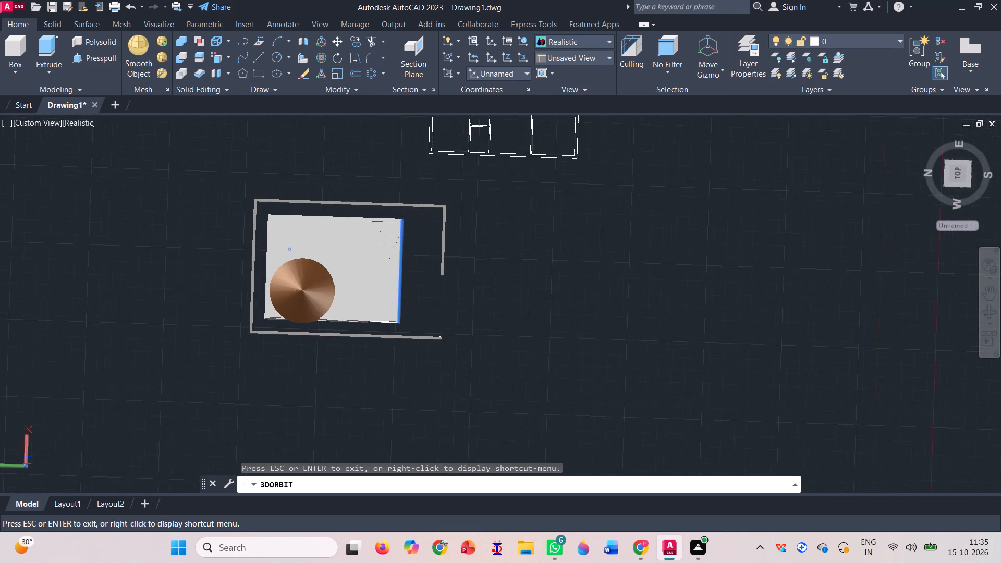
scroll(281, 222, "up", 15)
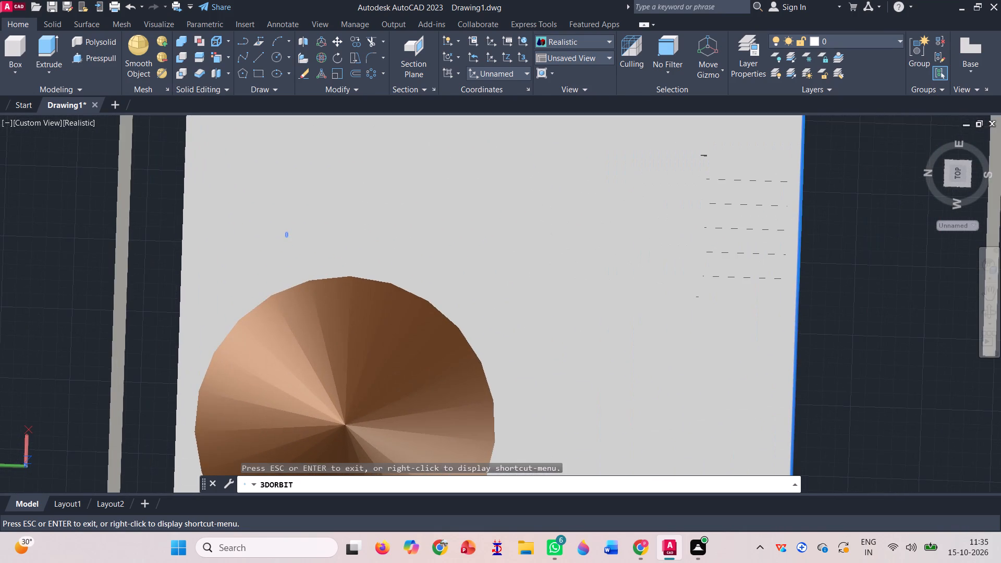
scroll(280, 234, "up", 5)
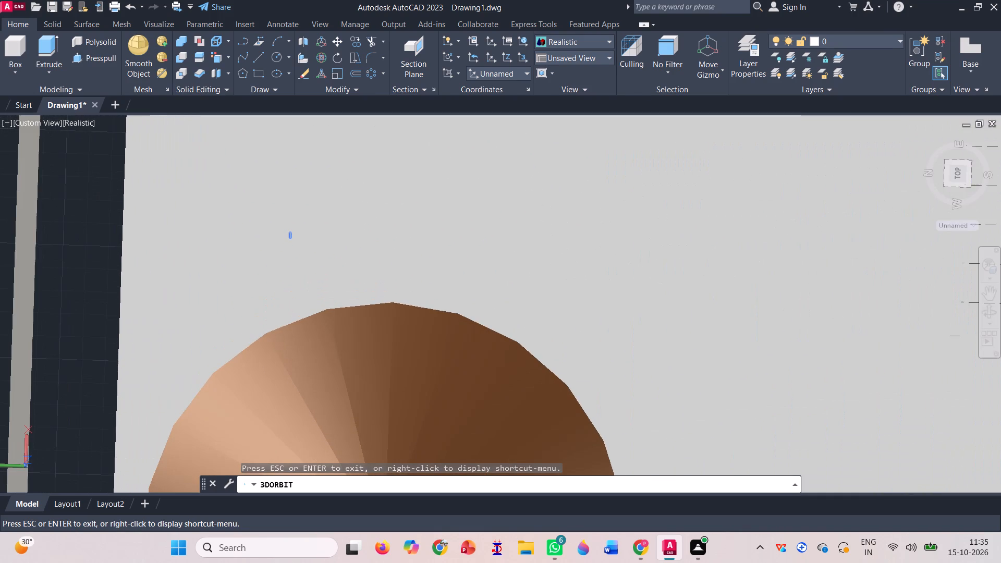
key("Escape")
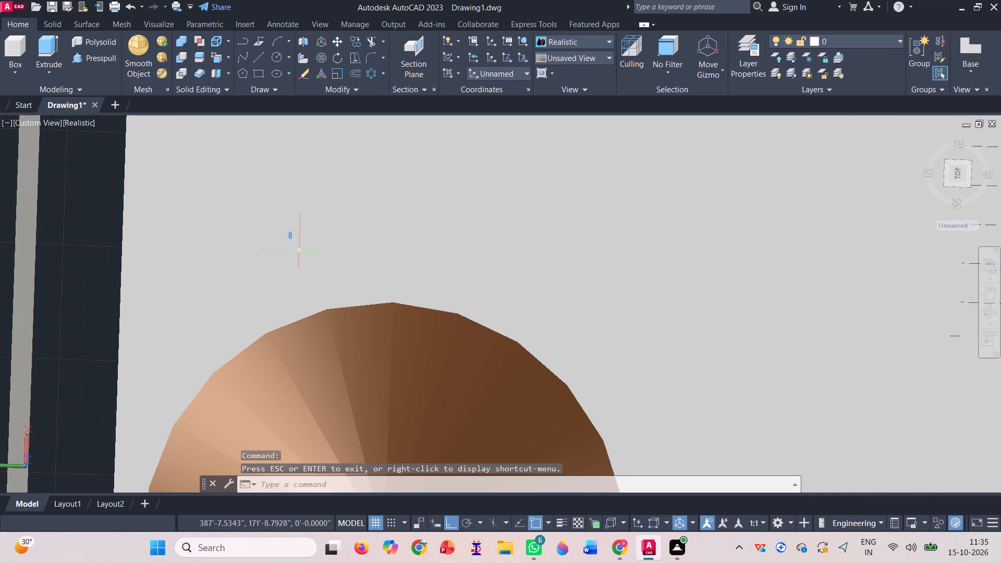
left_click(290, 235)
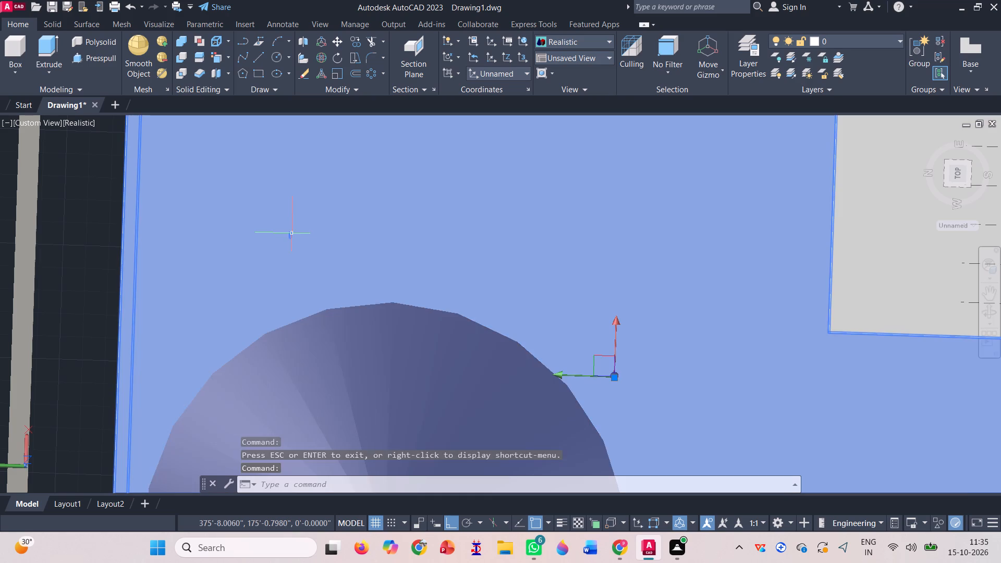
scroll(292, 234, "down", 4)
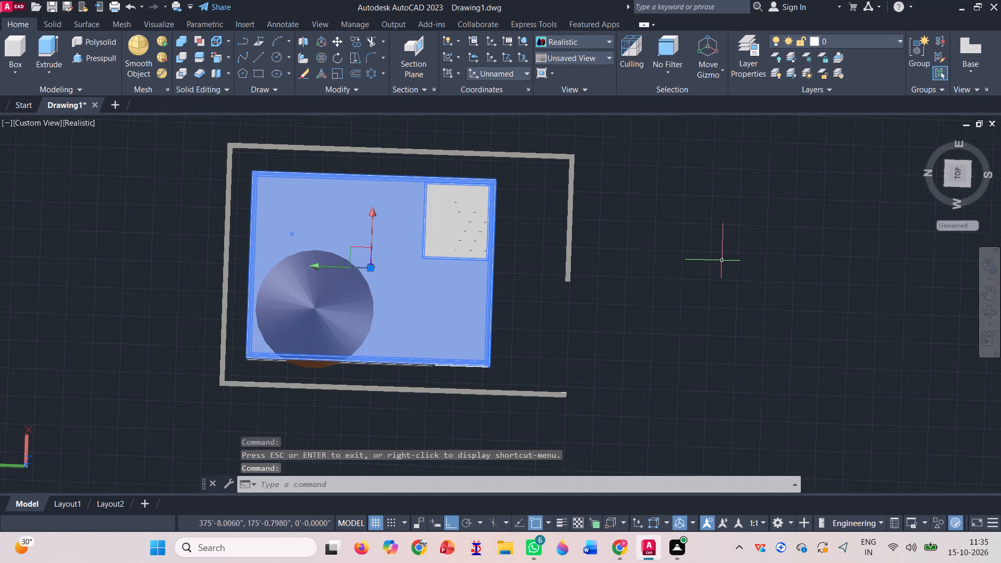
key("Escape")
Orbit from the plan view to a raised front view and examine where the blue lines sit on the facade.
scroll(628, 216, "down", 2)
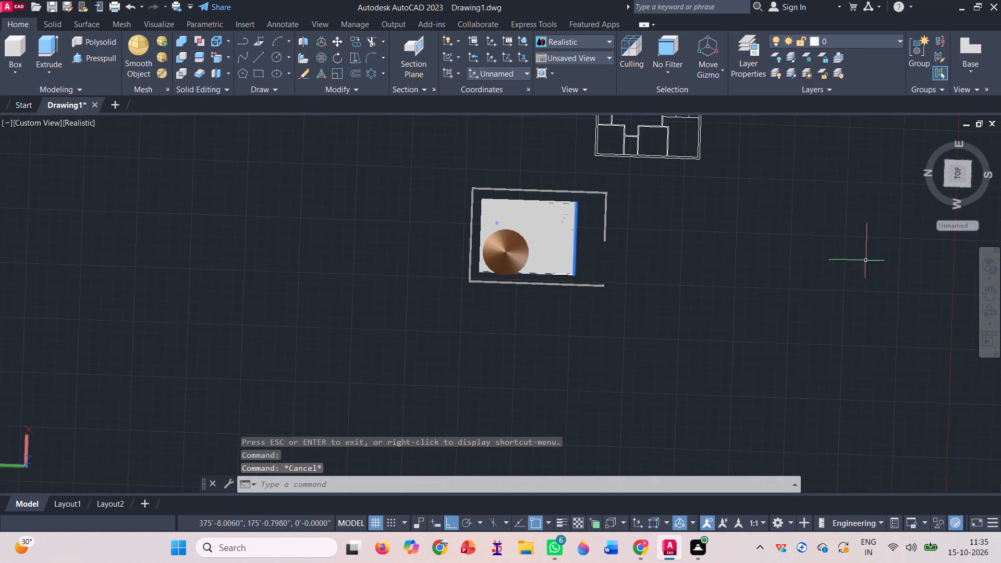
left_click(991, 312)
left_click_drag(717, 264, 688, 242)
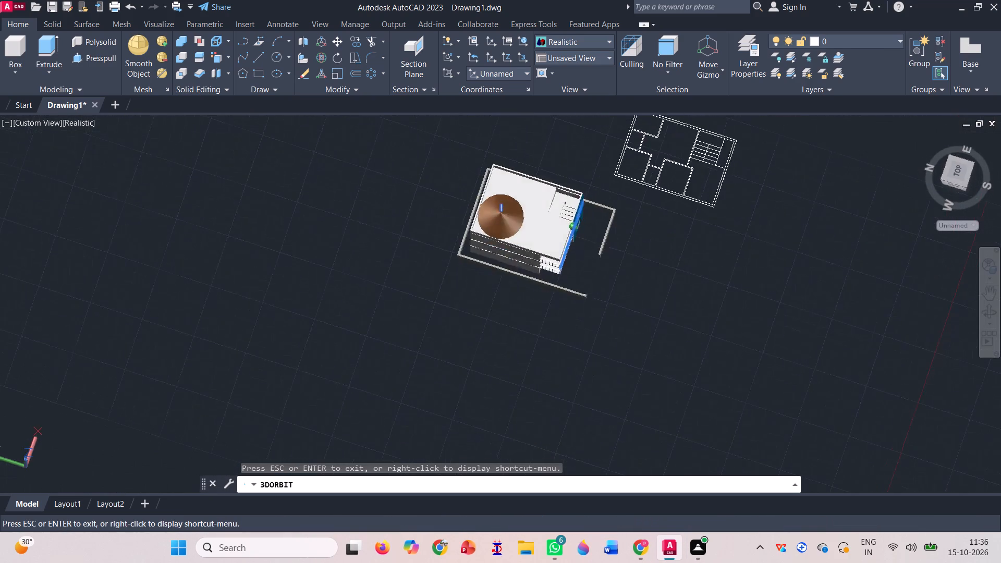
left_click_drag(688, 242, 602, 198)
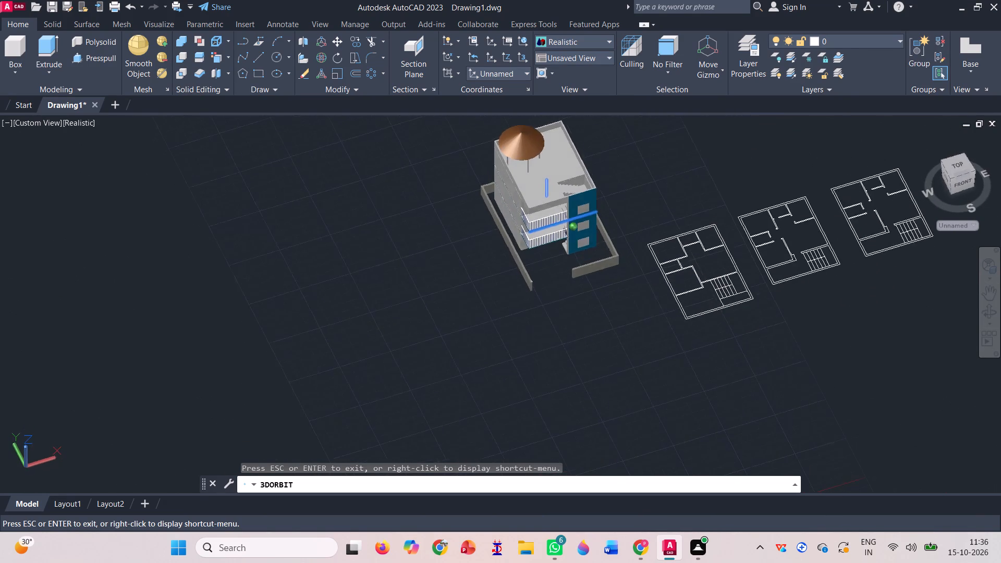
left_click_drag(602, 198, 590, 181)
left_click_drag(517, 315, 528, 311)
scroll(536, 156, "up", 7)
scroll(535, 214, "up", 3)
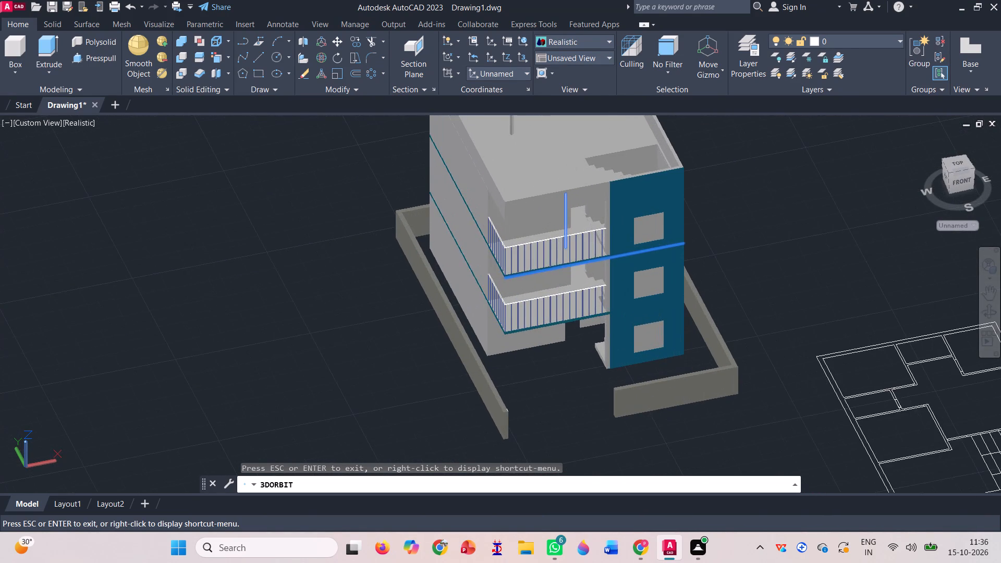
left_click_drag(345, 364, 335, 395)
scroll(347, 341, "down", 9)
left_click_drag(539, 314, 555, 279)
key("Escape")
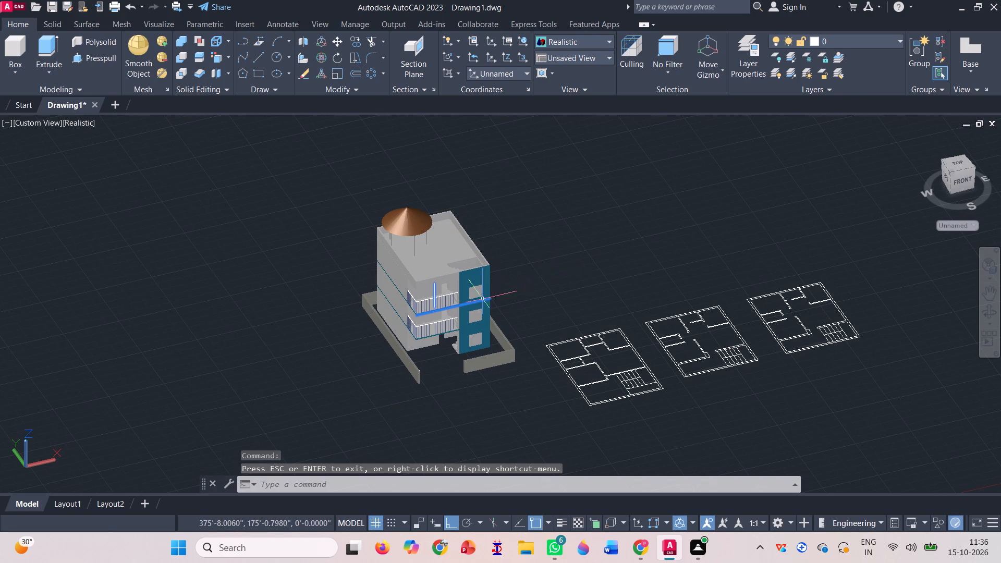
Examine the vertical and horizontal blue lines around the upper front balcony up close.
scroll(455, 305, "up", 3)
scroll(399, 265, "up", 1)
scroll(399, 265, "down", 2)
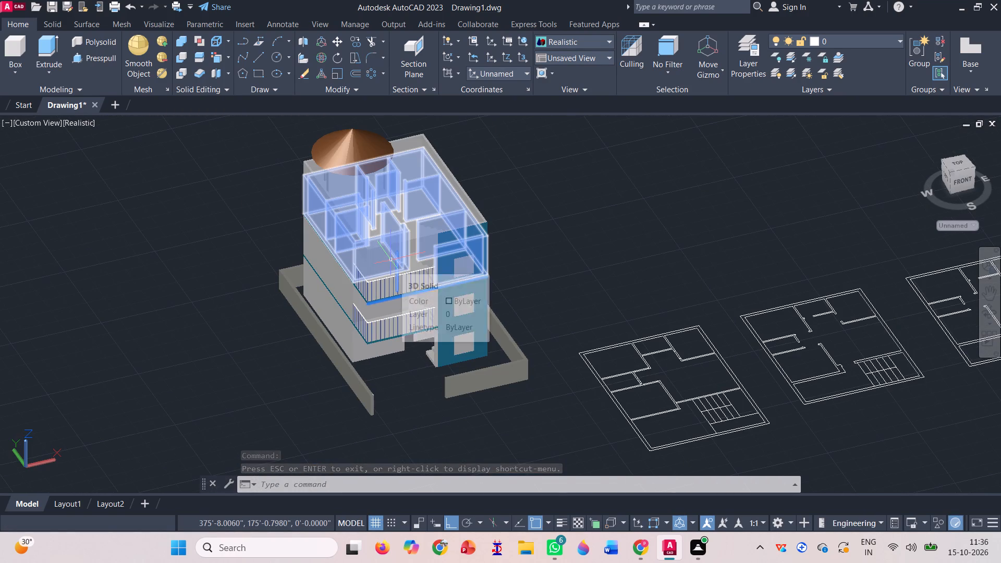
scroll(401, 266, "up", 2)
scroll(396, 279, "down", 2)
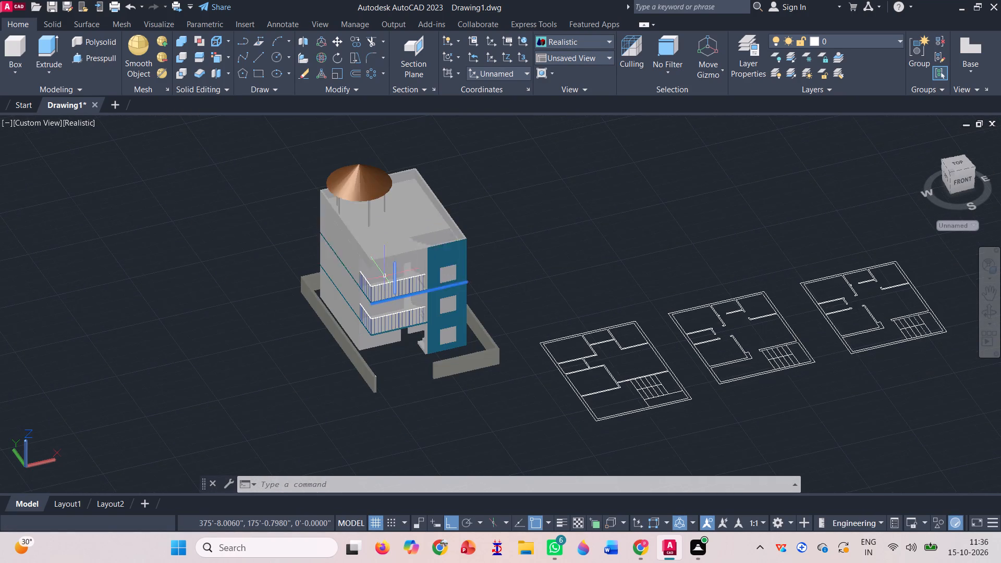
scroll(402, 264, "up", 3)
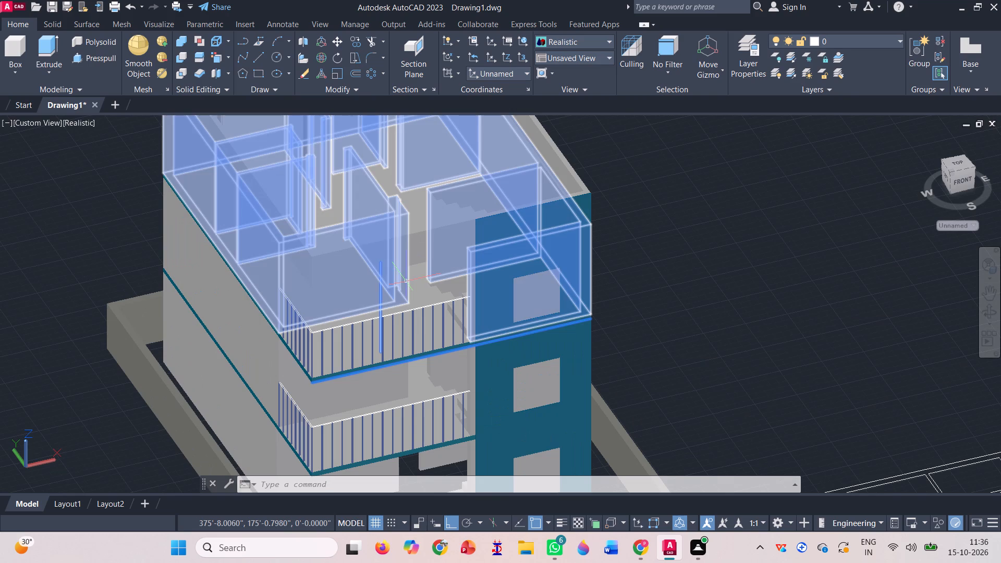
scroll(404, 279, "down", 2)
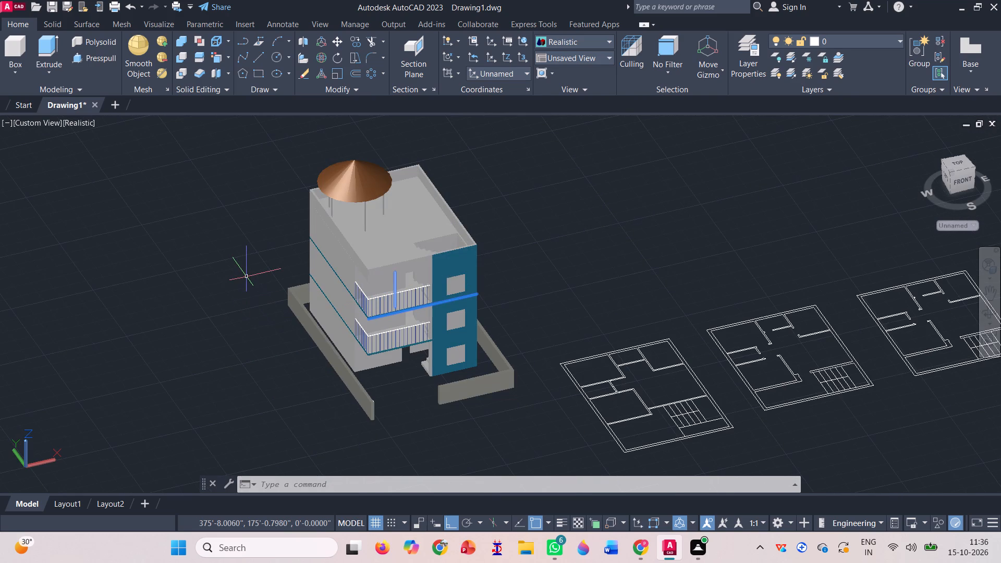
scroll(247, 277, "down", 1)
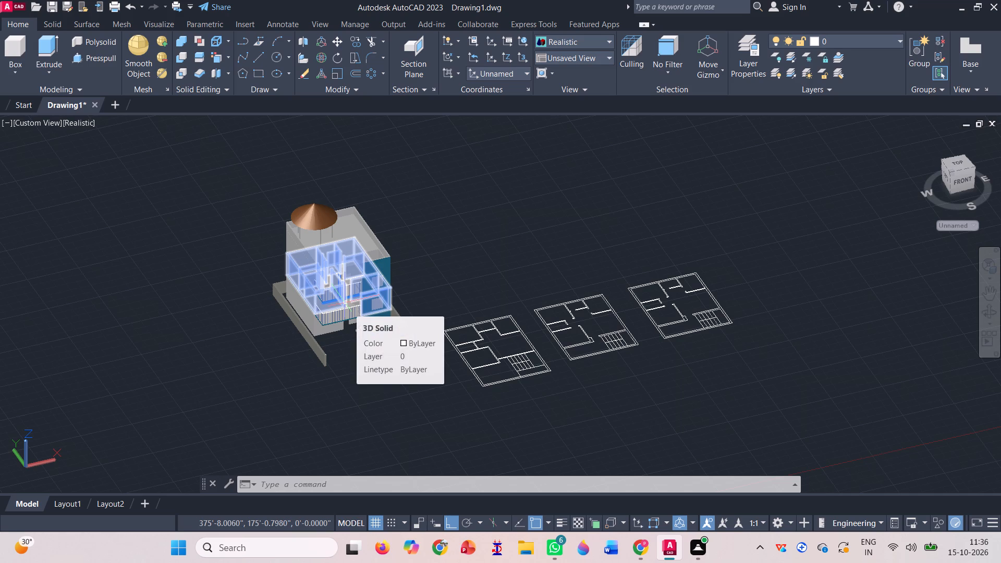
scroll(320, 272, "up", 2)
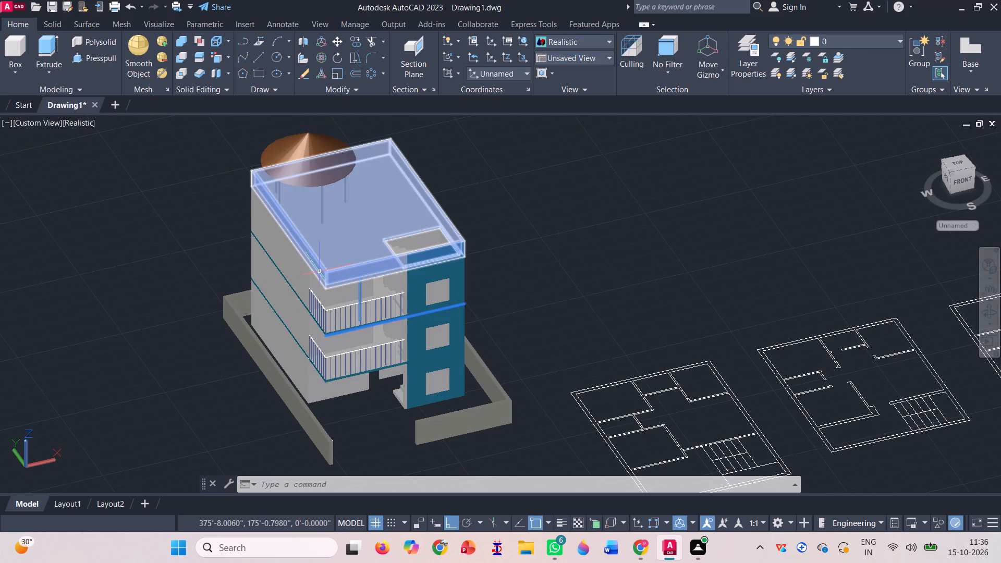
scroll(320, 272, "down", 2)
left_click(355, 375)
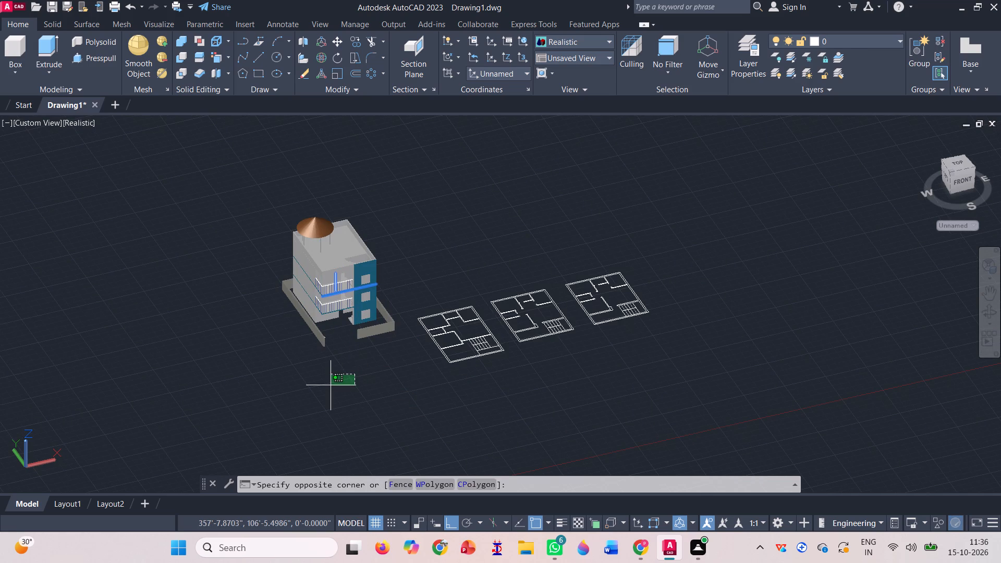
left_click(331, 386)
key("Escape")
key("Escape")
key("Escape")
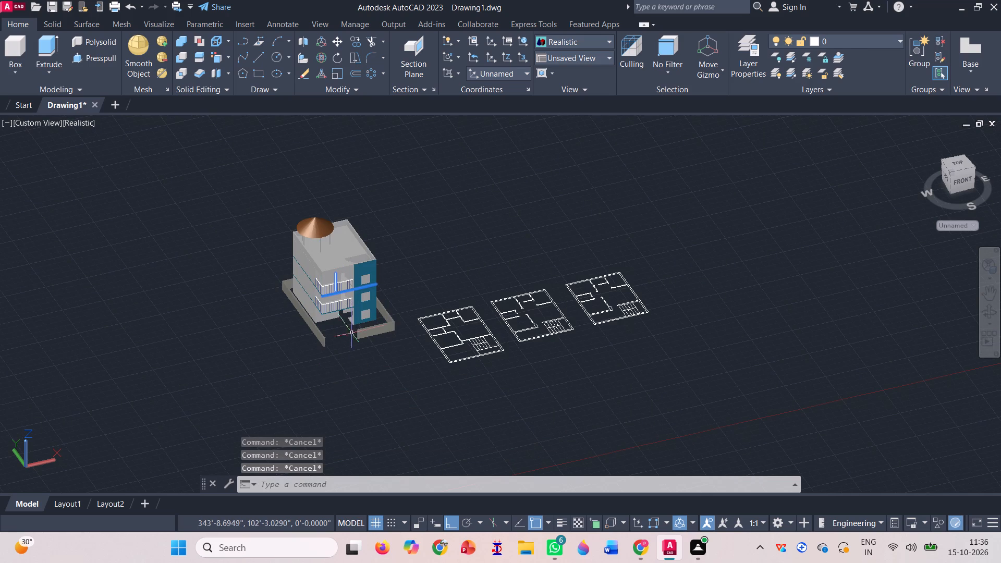
Examine the front balconies and the blue lines from a low angle at the building's southwest corner.
scroll(358, 286, "up", 2)
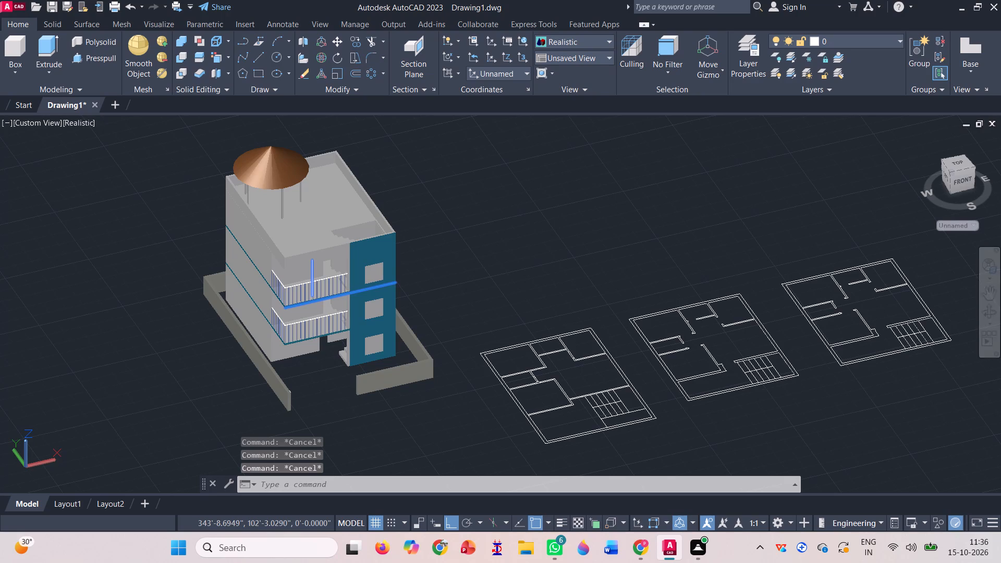
left_click(988, 304)
left_click_drag(321, 417, 347, 380)
scroll(282, 299, "up", 9)
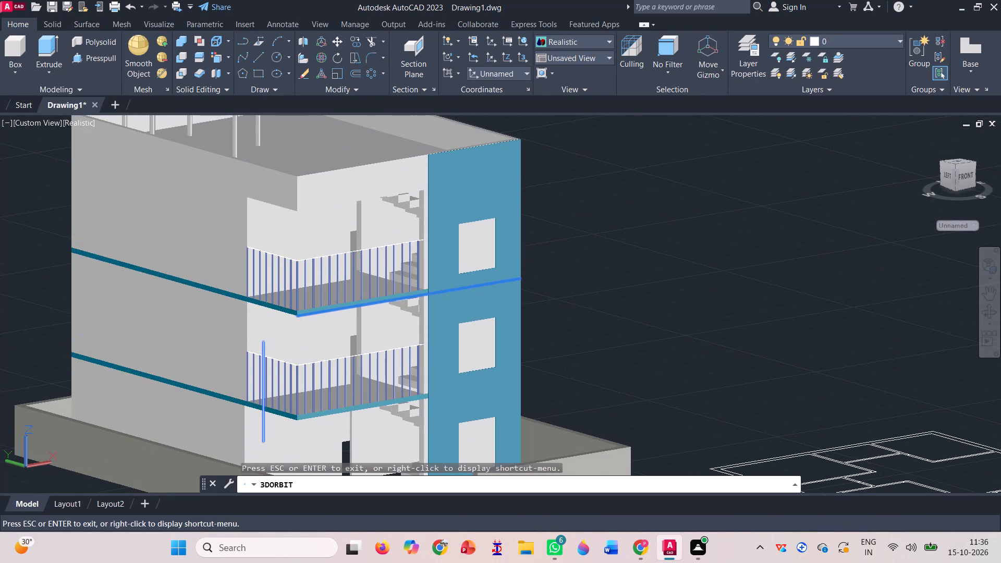
key("Escape")
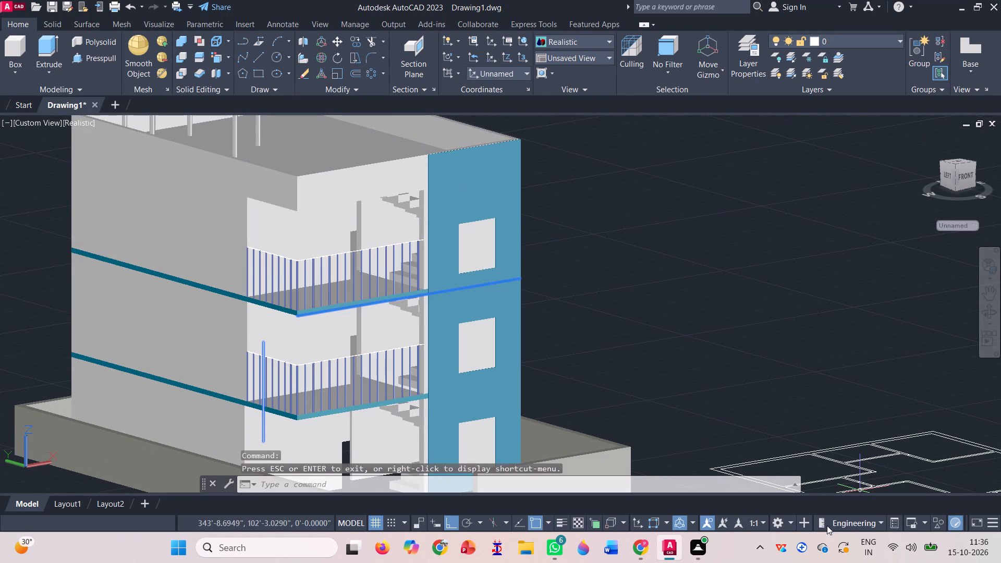
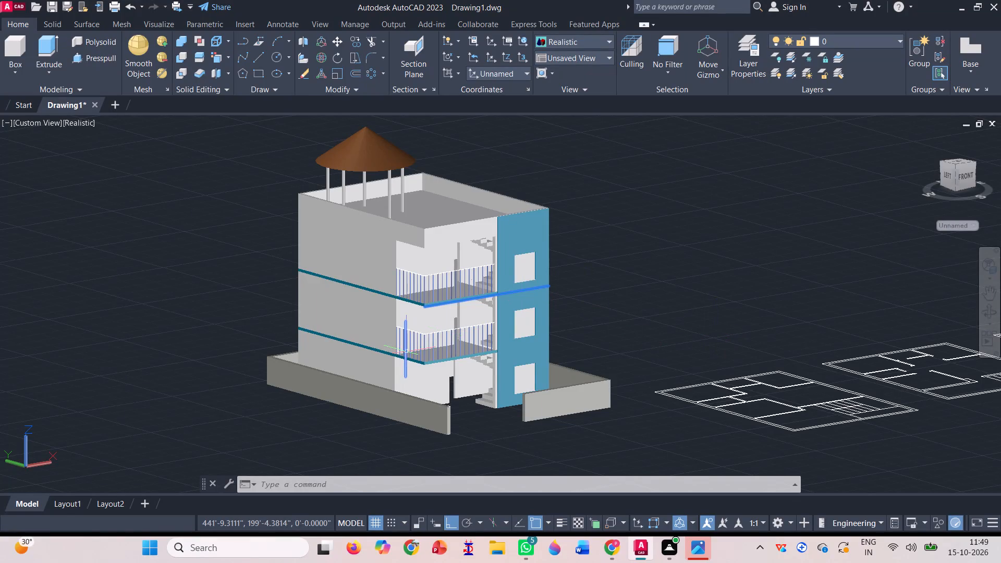
Clear the current selection and switch the model to 2D Wireframe to inspect the blue lines around the front balconies.
scroll(435, 317, "up", 2)
scroll(385, 290, "up", 2)
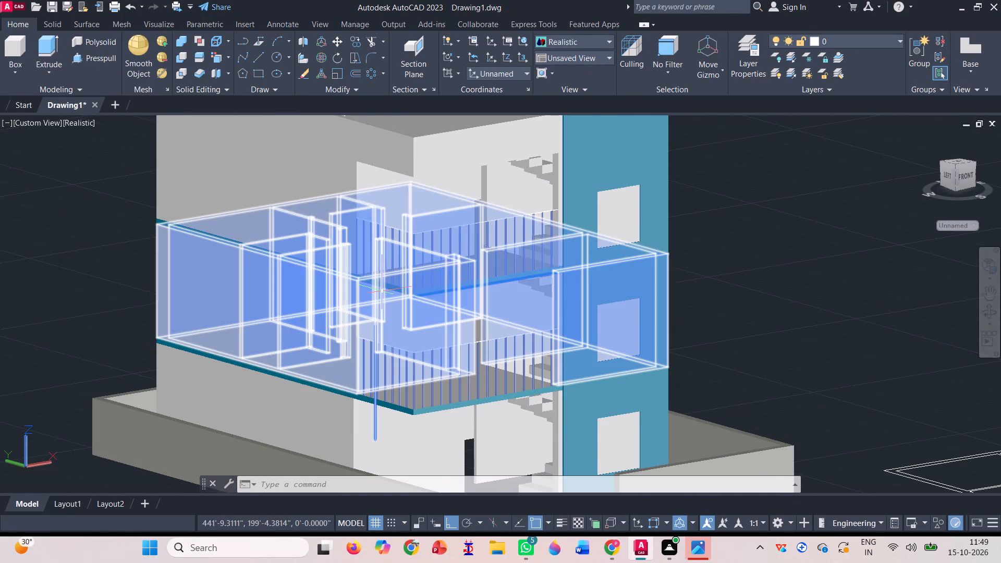
scroll(382, 291, "up", 1)
scroll(446, 368, "down", 2)
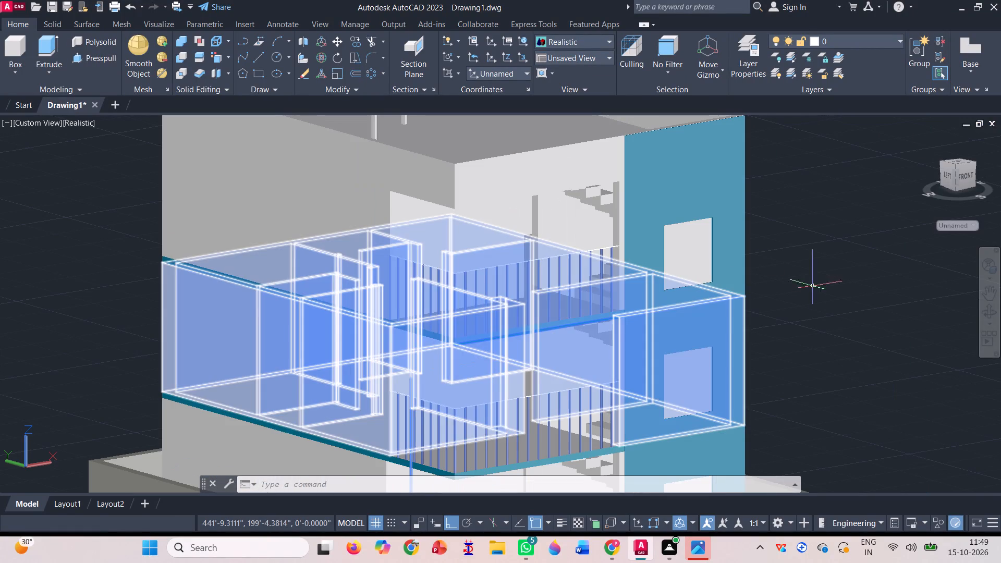
key("Escape")
key("Escape")
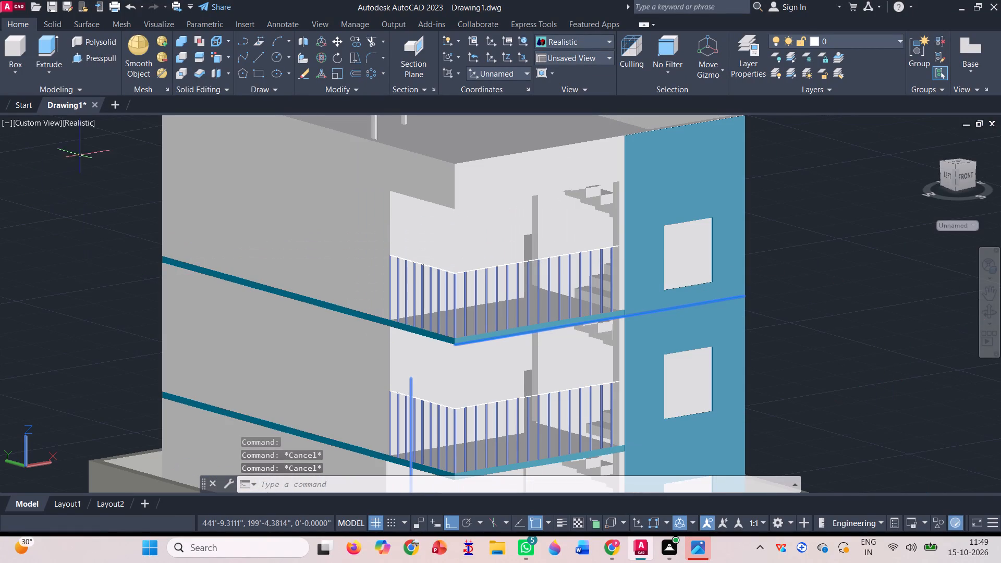
left_click(76, 126)
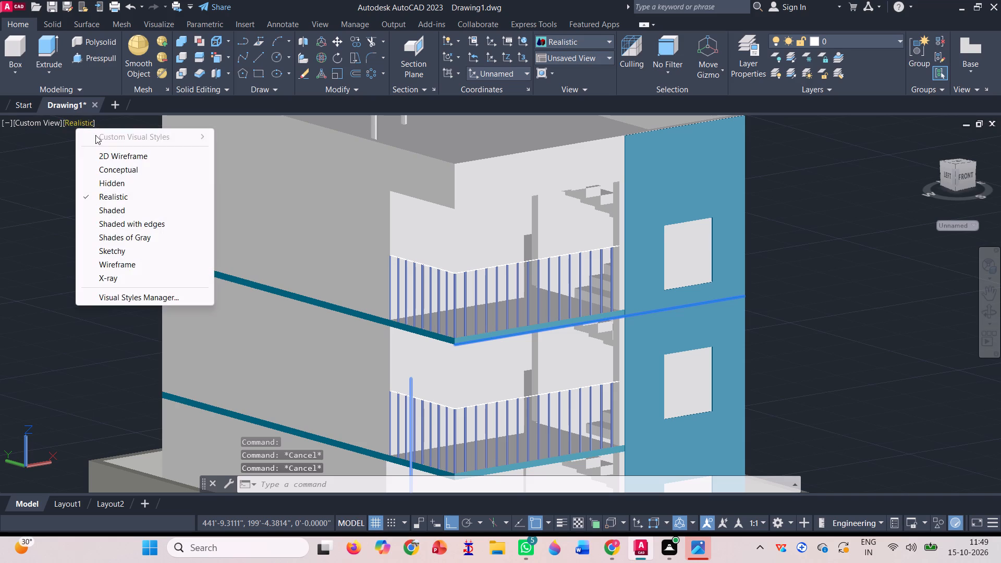
left_click(120, 158)
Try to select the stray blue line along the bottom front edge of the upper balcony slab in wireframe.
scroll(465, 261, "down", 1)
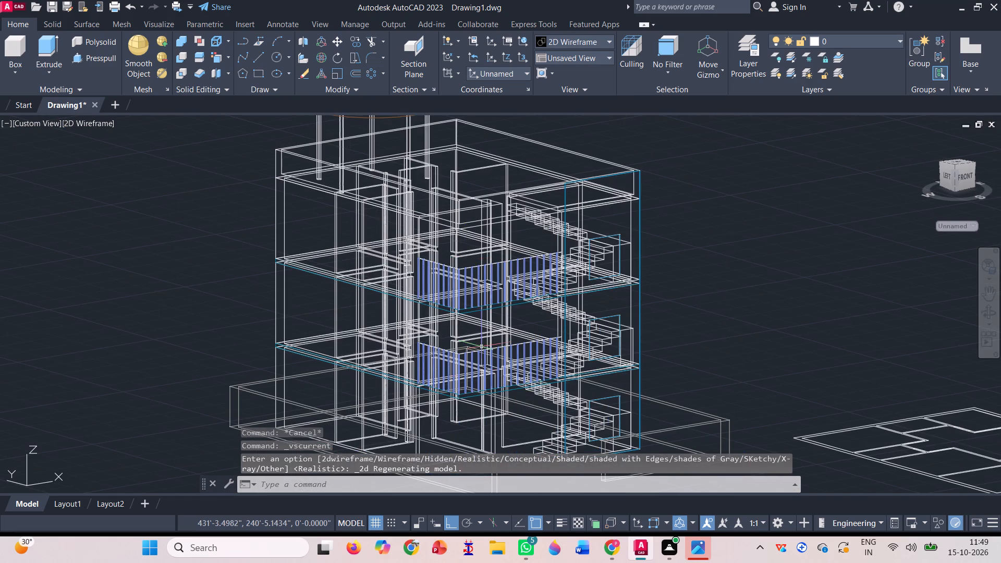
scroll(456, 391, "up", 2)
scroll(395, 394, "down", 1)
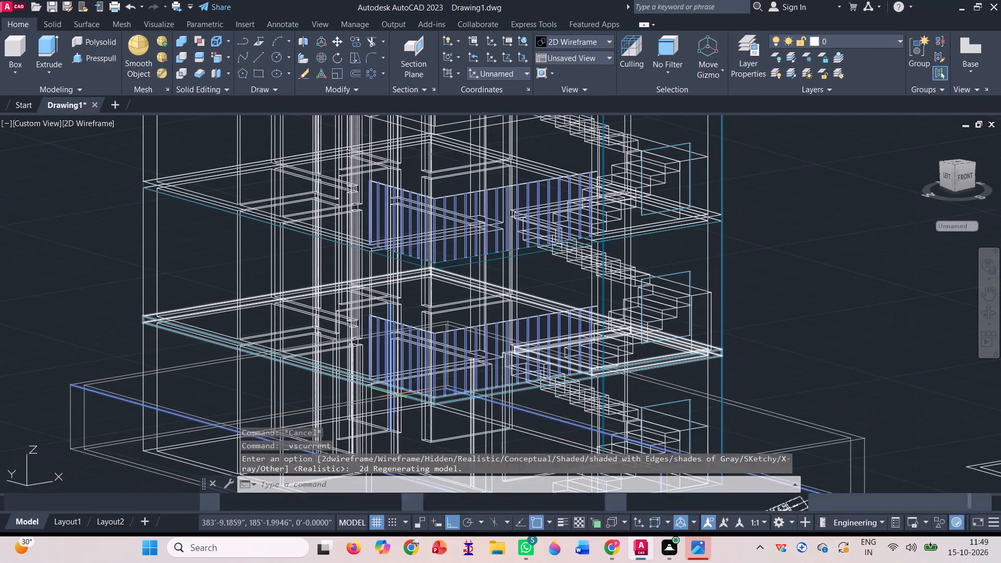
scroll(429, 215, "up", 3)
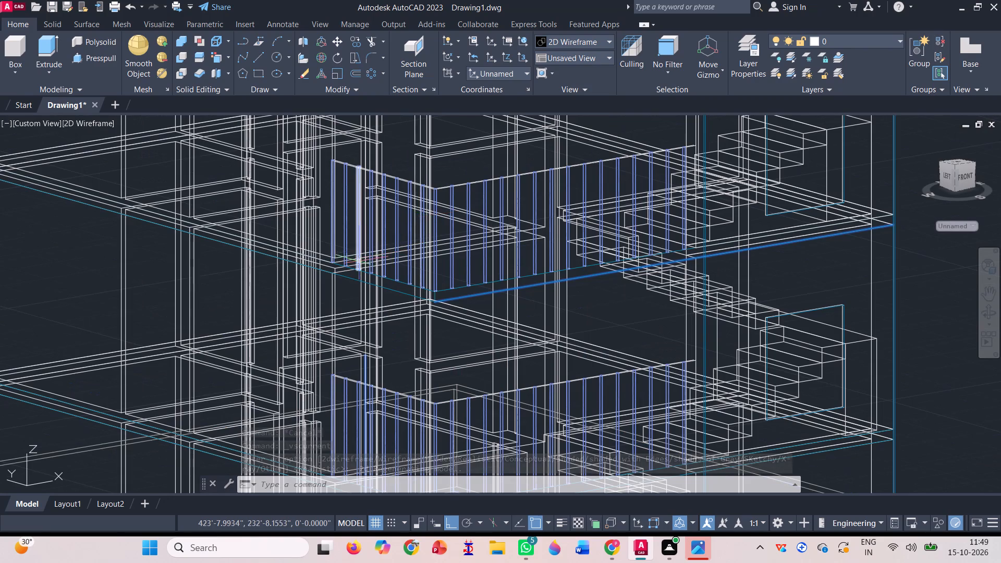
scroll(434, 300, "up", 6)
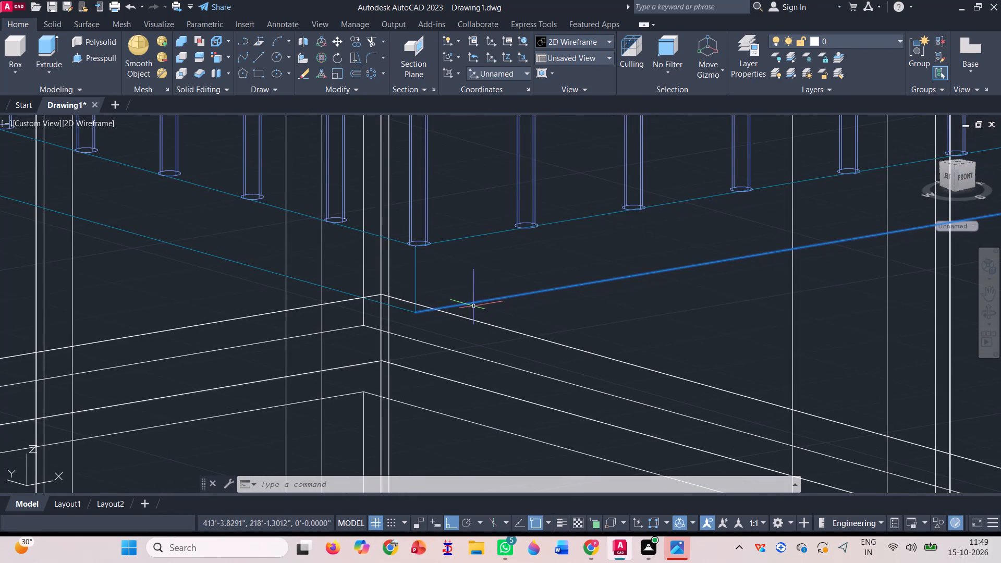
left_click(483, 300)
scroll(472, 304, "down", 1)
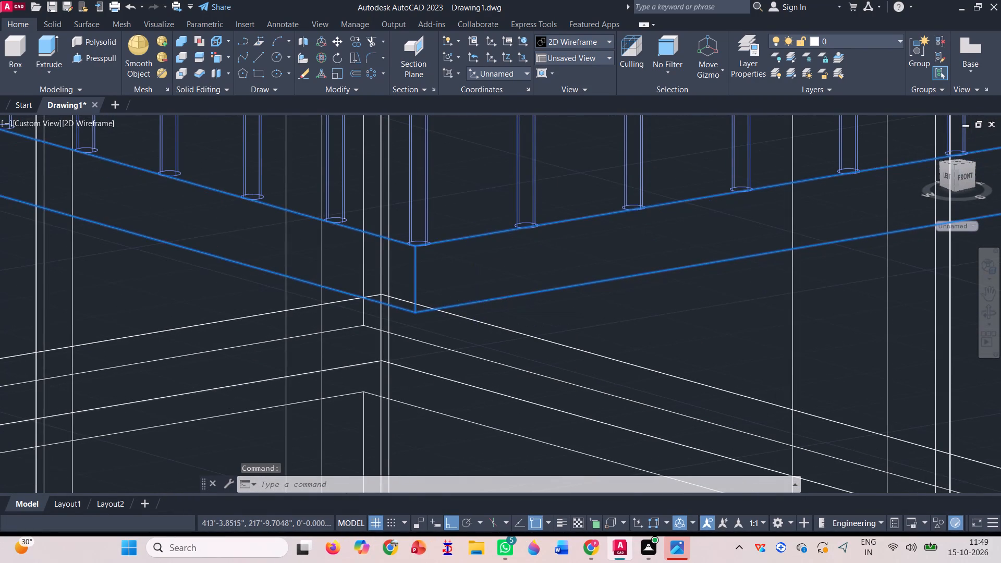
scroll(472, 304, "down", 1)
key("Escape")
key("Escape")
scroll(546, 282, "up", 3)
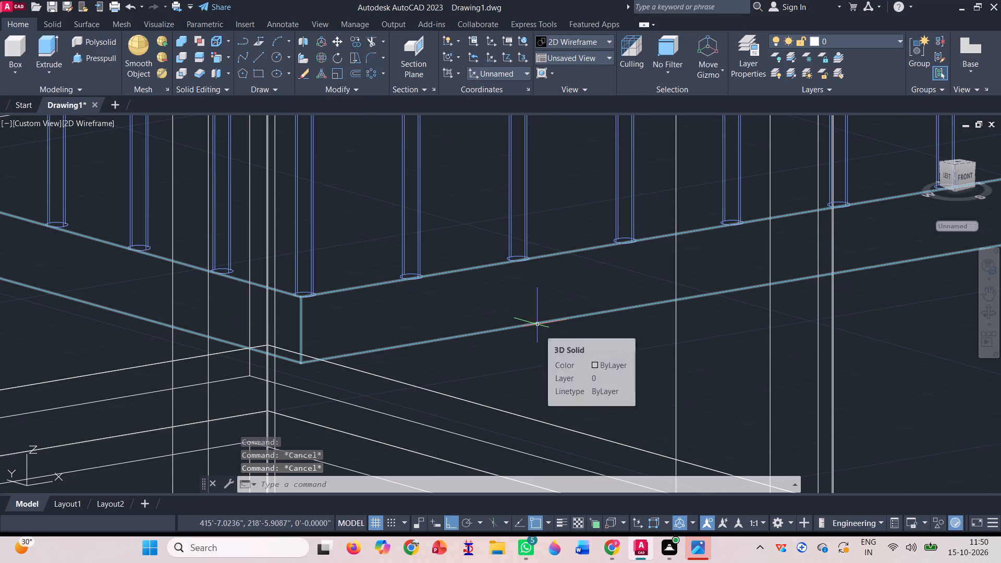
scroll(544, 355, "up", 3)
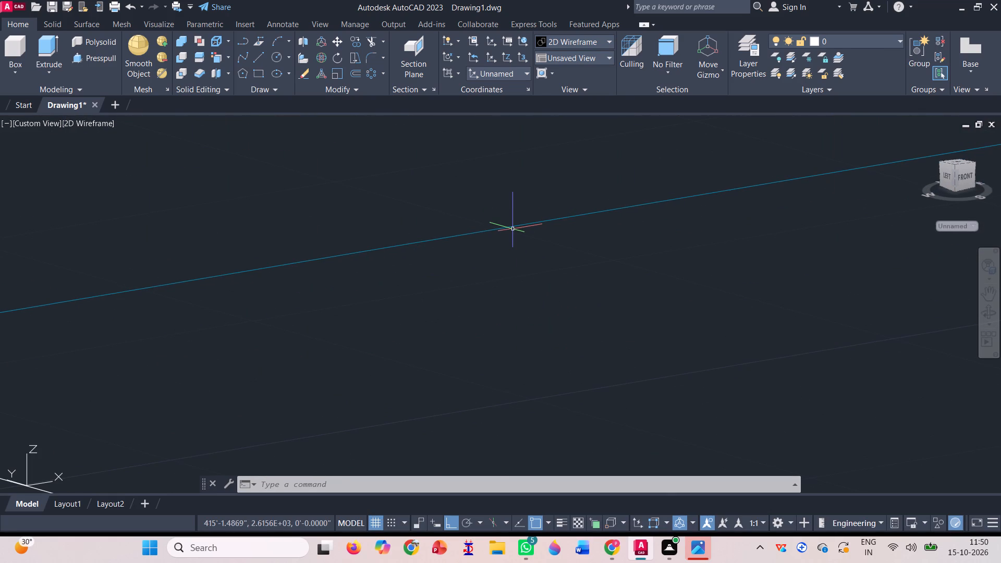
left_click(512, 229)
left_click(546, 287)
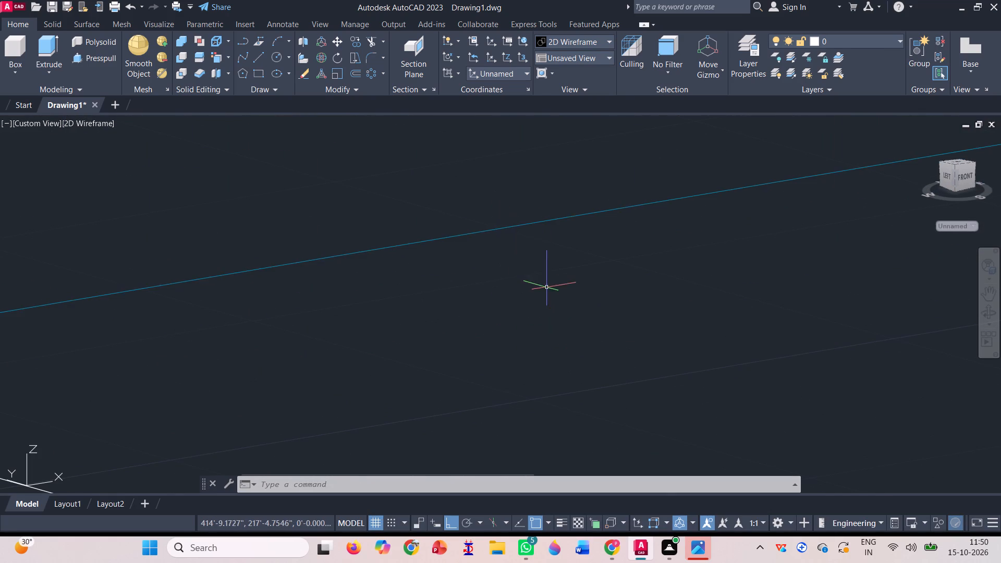
Switch the model to Shaded with edges and examine the upper balcony slab's corner up close.
scroll(536, 292, "down", 10)
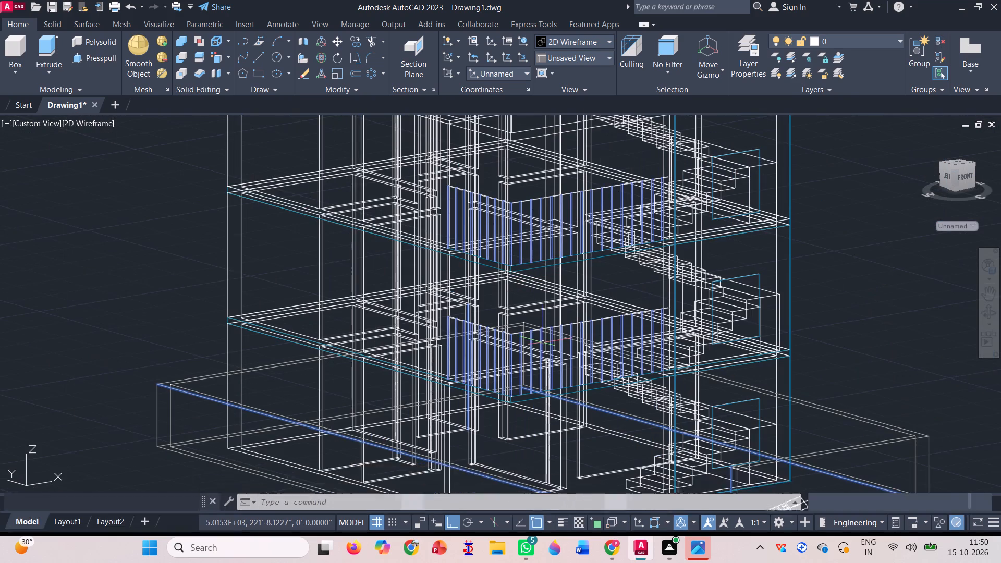
scroll(477, 191, "down", 2)
scroll(437, 298, "down", 1)
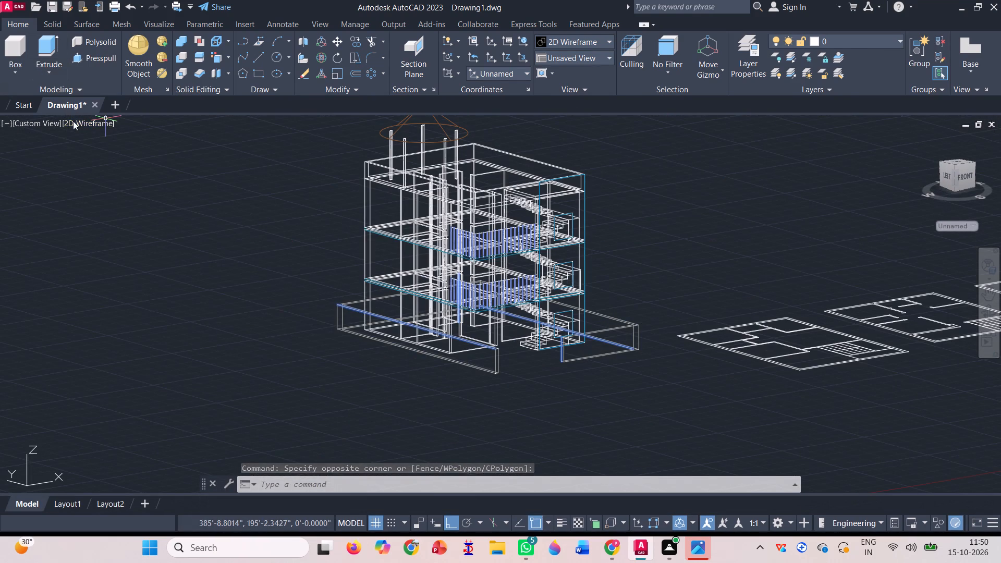
left_click(78, 124)
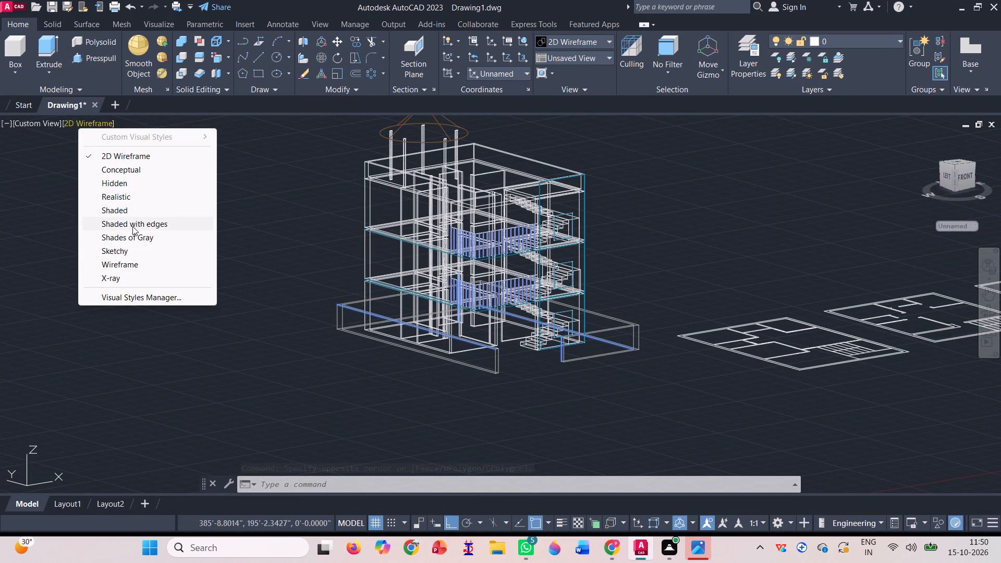
left_click(132, 225)
scroll(570, 322, "up", 3)
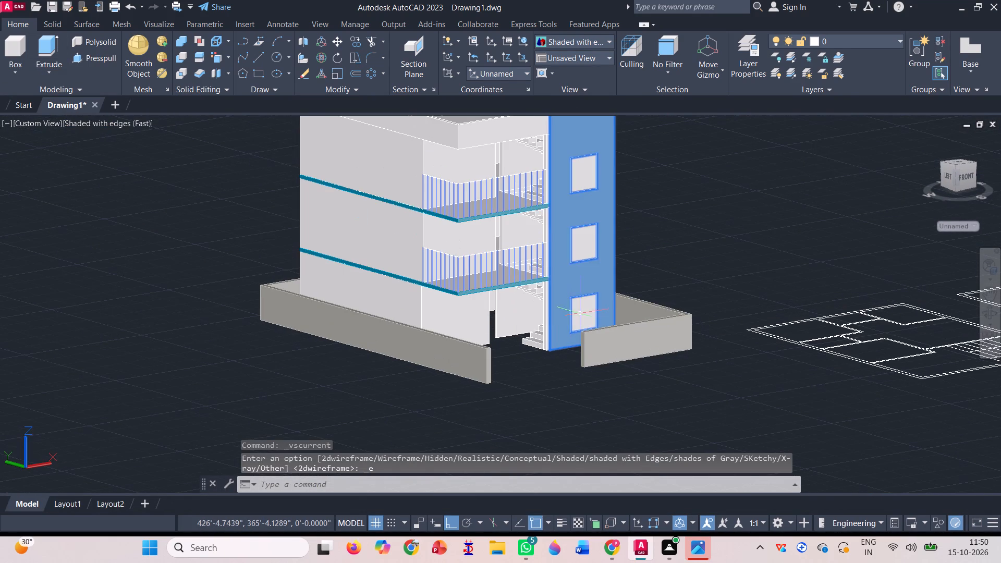
scroll(467, 192, "up", 4)
scroll(427, 307, "up", 3)
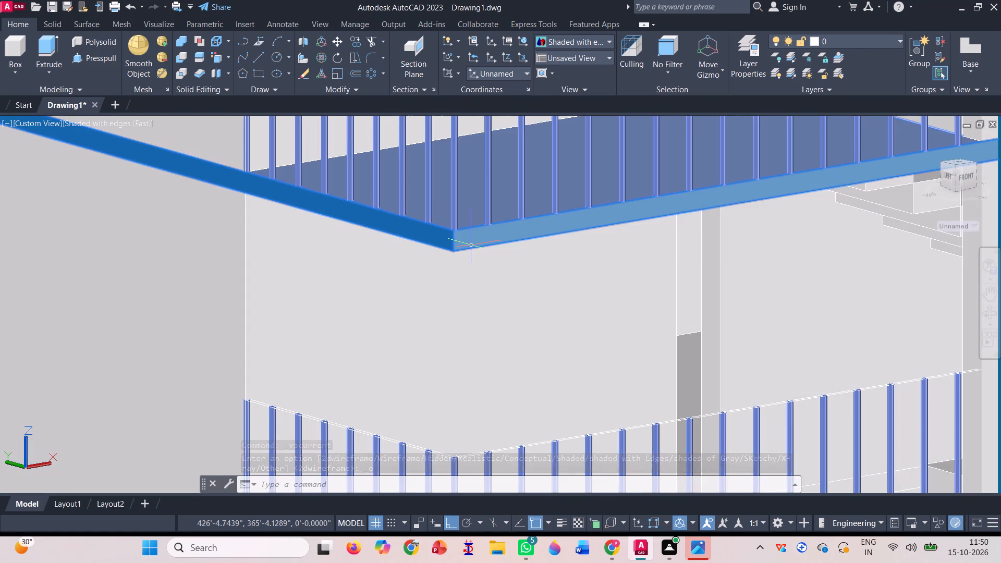
scroll(473, 244, "down", 3)
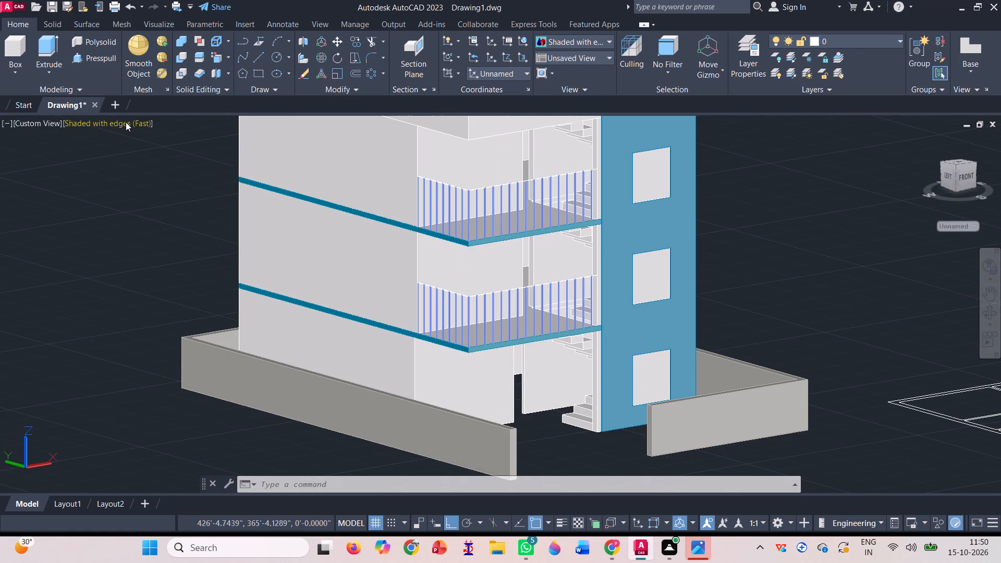
Set the visual style to Shaded.
left_click(126, 122)
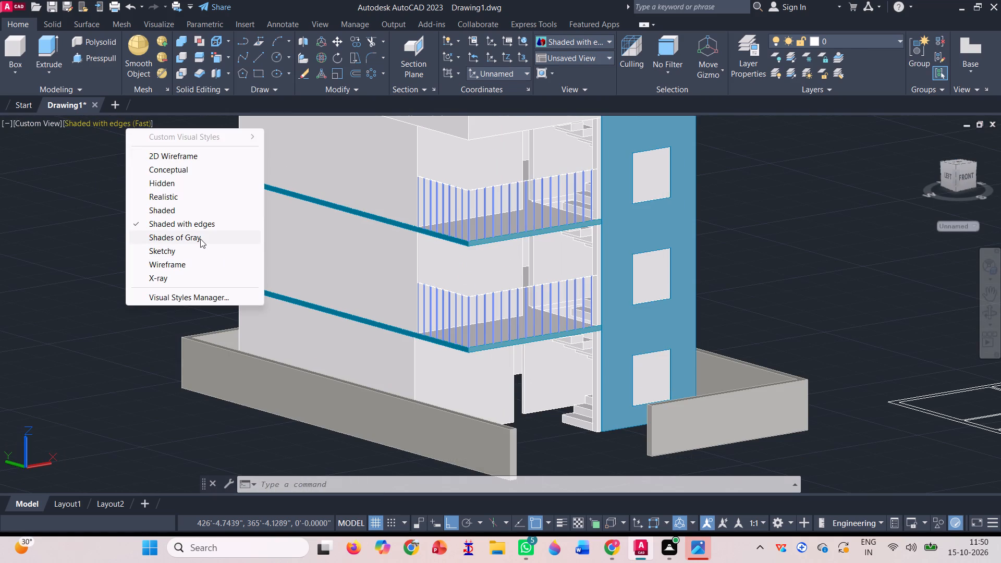
left_click(172, 213)
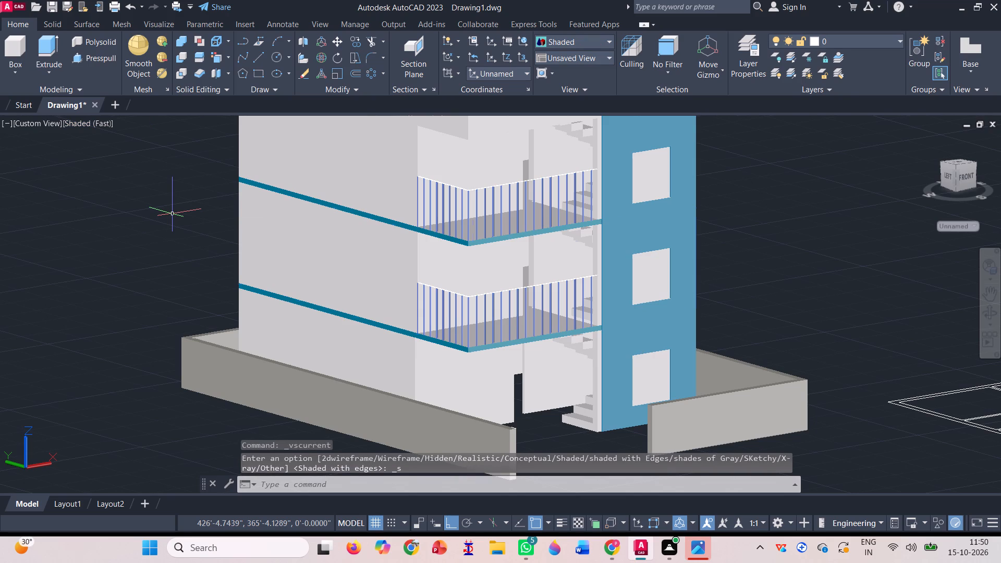
Delete the short stray line on the inner top edge of the left-side boundary wall, at its end by the entrance gap.
scroll(211, 360, "down", 1)
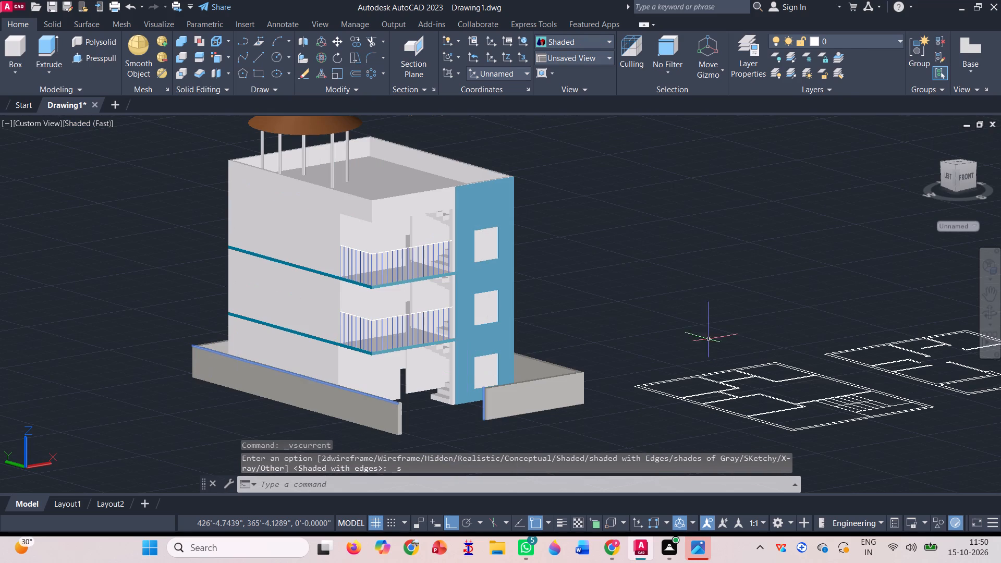
scroll(350, 406, "up", 3)
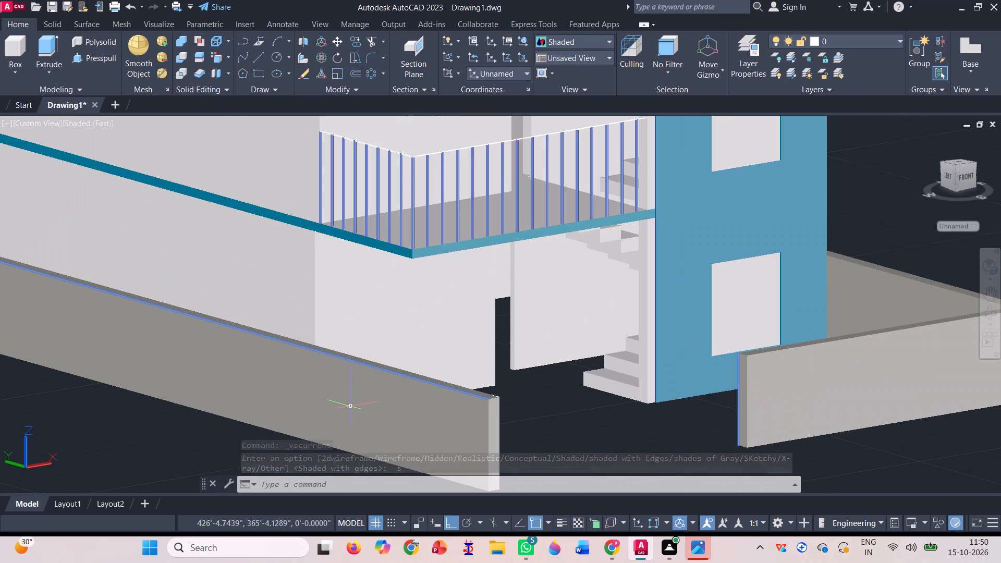
scroll(353, 375, "down", 2)
scroll(353, 374, "up", 3)
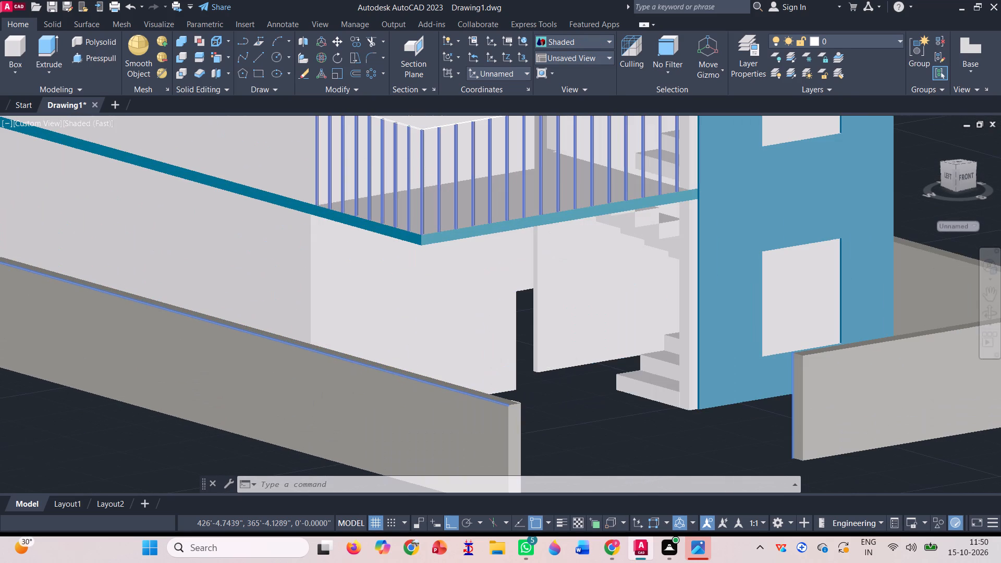
scroll(532, 385, "up", 4)
scroll(448, 437, "up", 2)
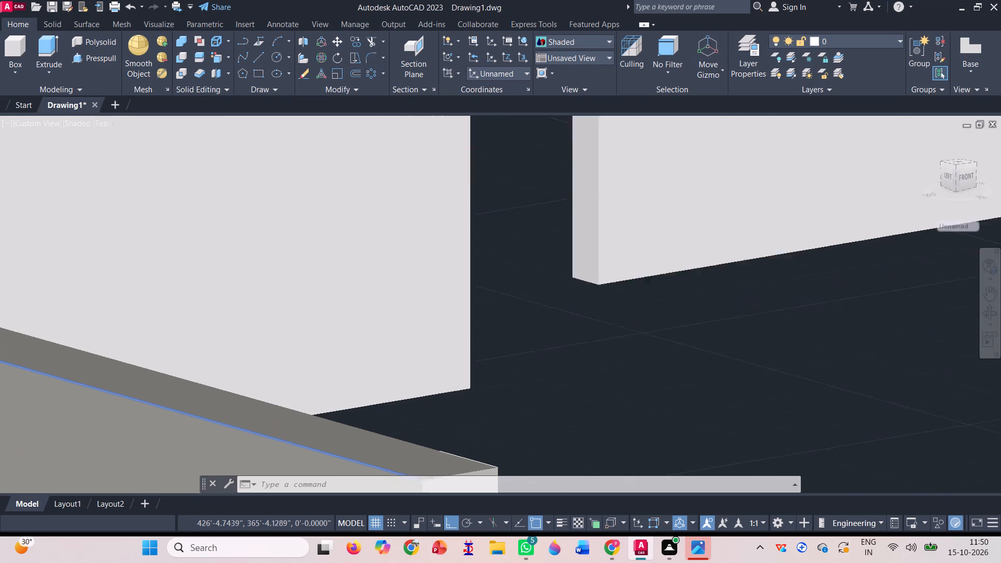
scroll(448, 437, "up", 1)
scroll(460, 425, "down", 3)
scroll(471, 443, "up", 4)
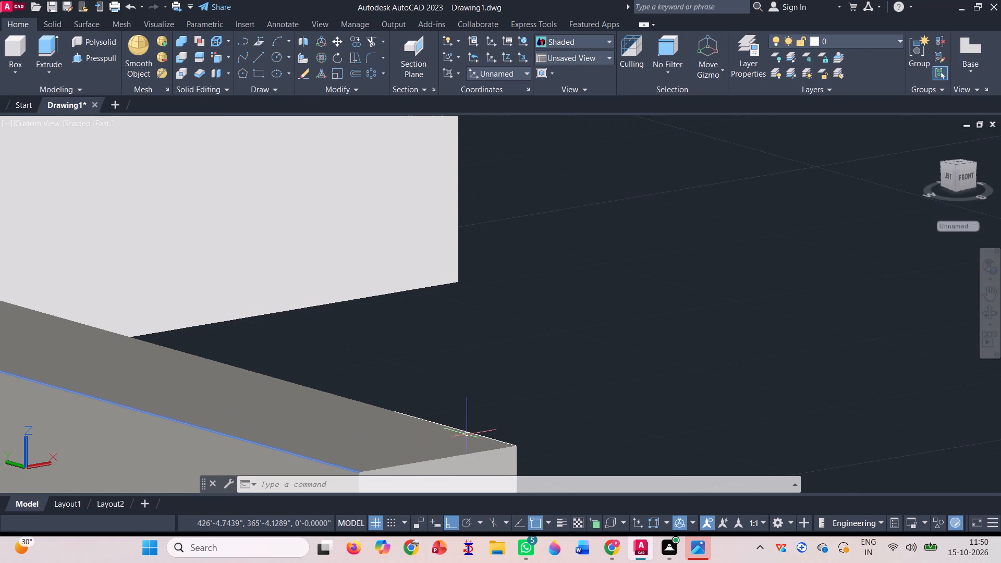
left_click(463, 430)
scroll(458, 427, "down", 4)
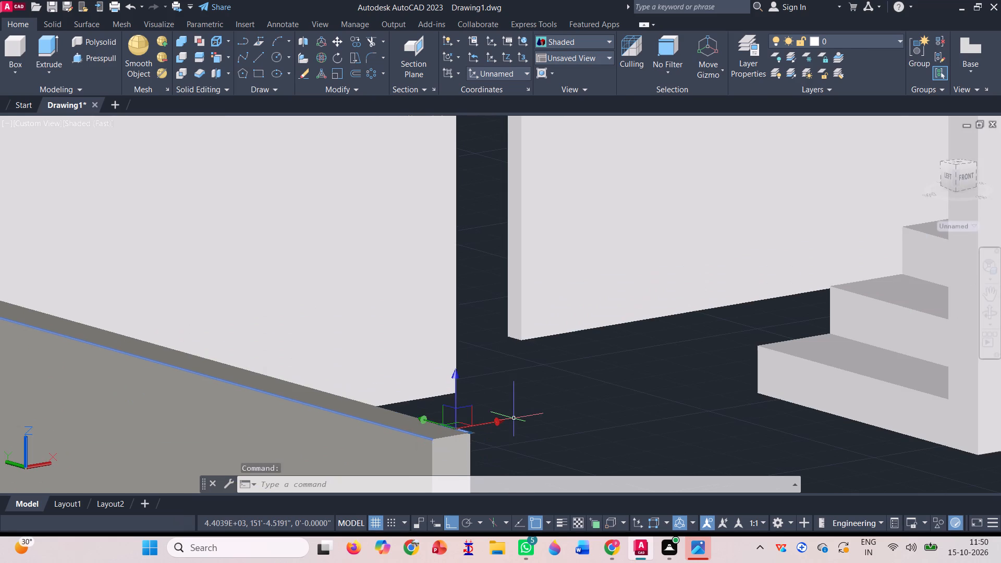
key("Delete")
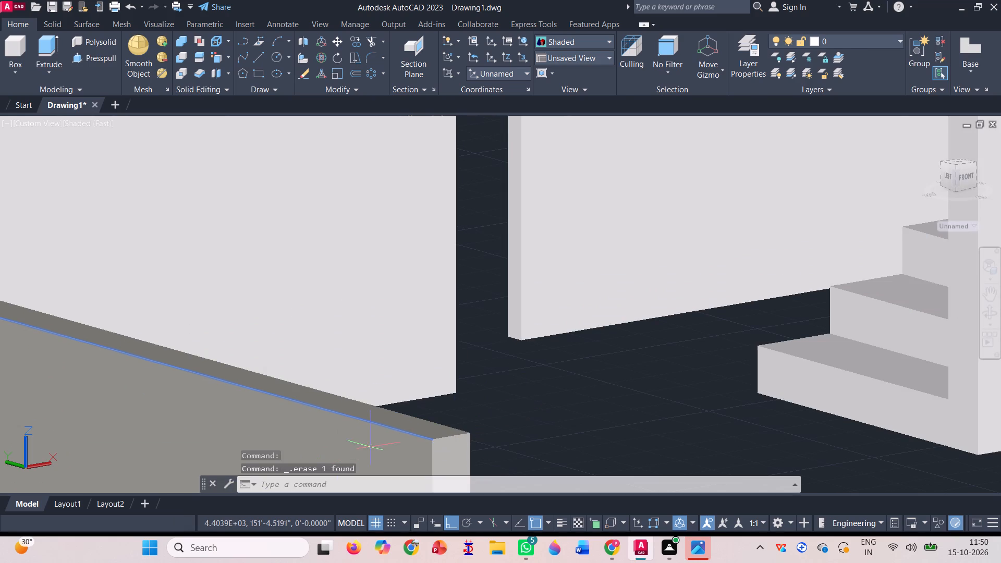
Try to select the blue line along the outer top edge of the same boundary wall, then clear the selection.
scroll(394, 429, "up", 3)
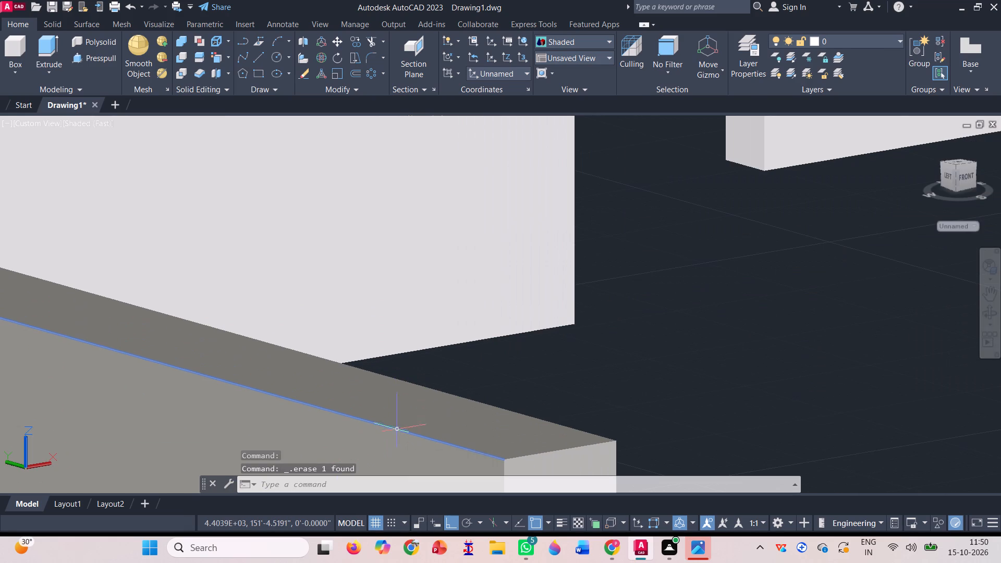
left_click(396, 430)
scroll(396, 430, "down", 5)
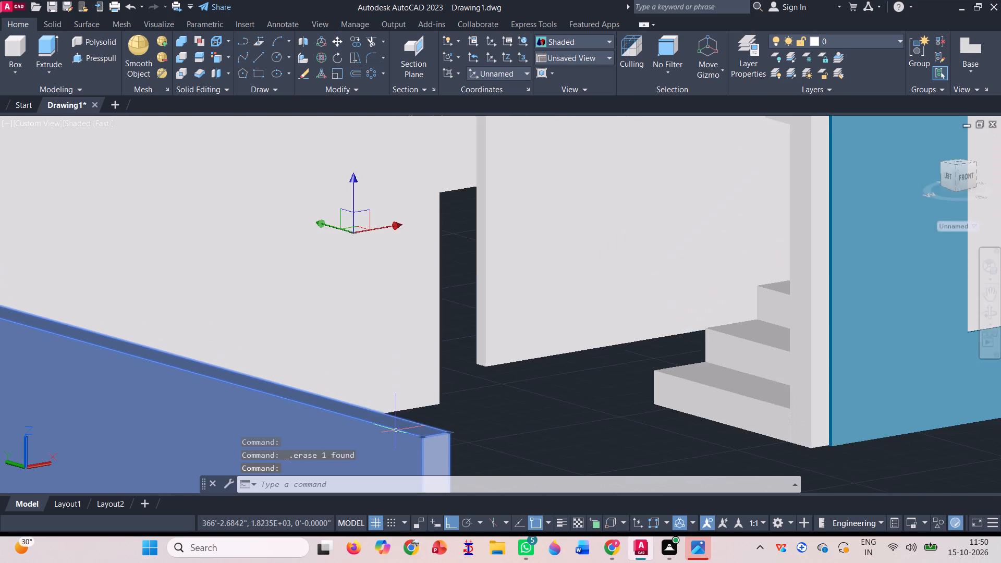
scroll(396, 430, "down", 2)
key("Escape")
Colour the four outer faces of the roof parapet with DIC 420 from the DIC COLOR GUIDE(R) colour book.
scroll(468, 434, "down", 1)
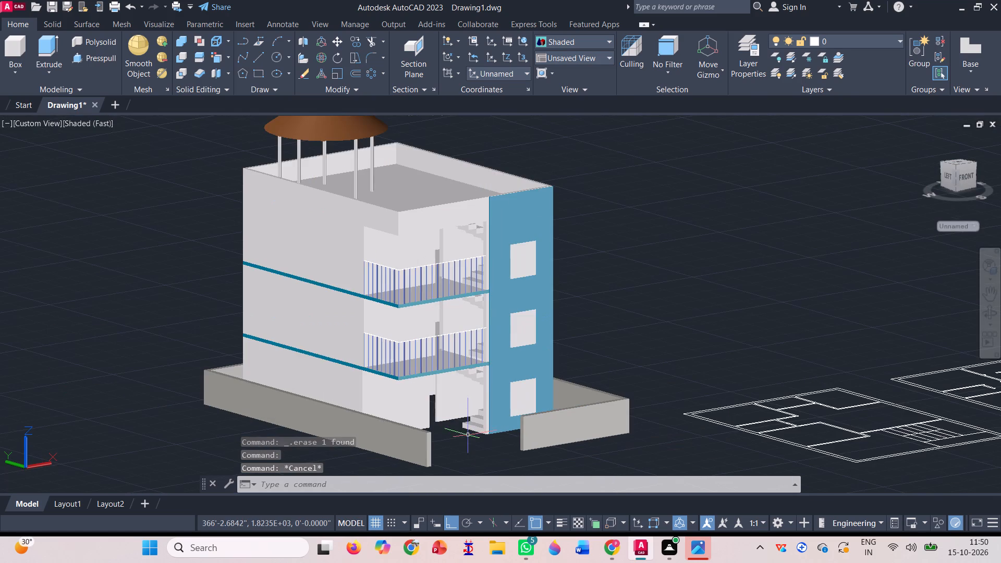
scroll(461, 433, "up", 3)
scroll(393, 443, "down", 1)
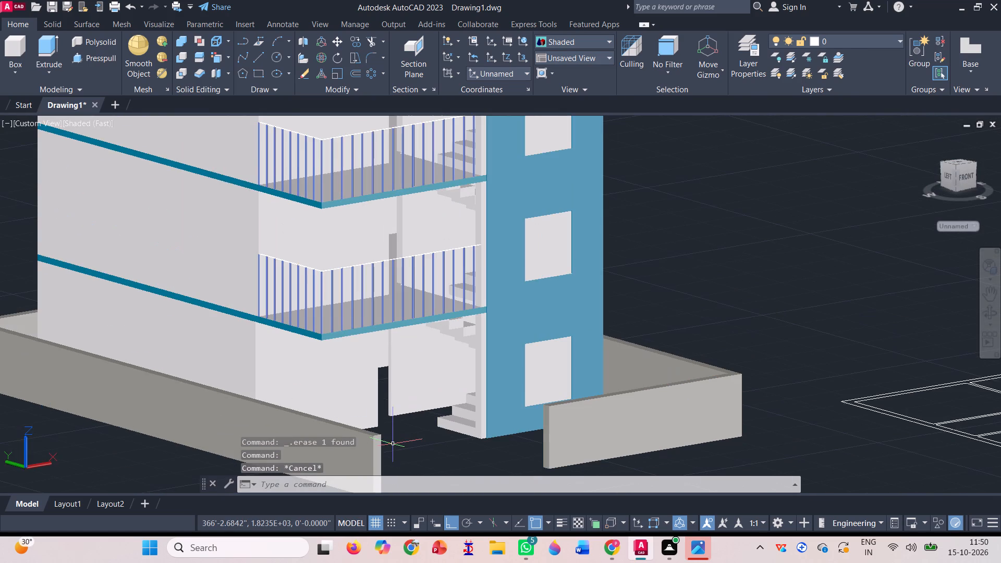
scroll(393, 443, "down", 2)
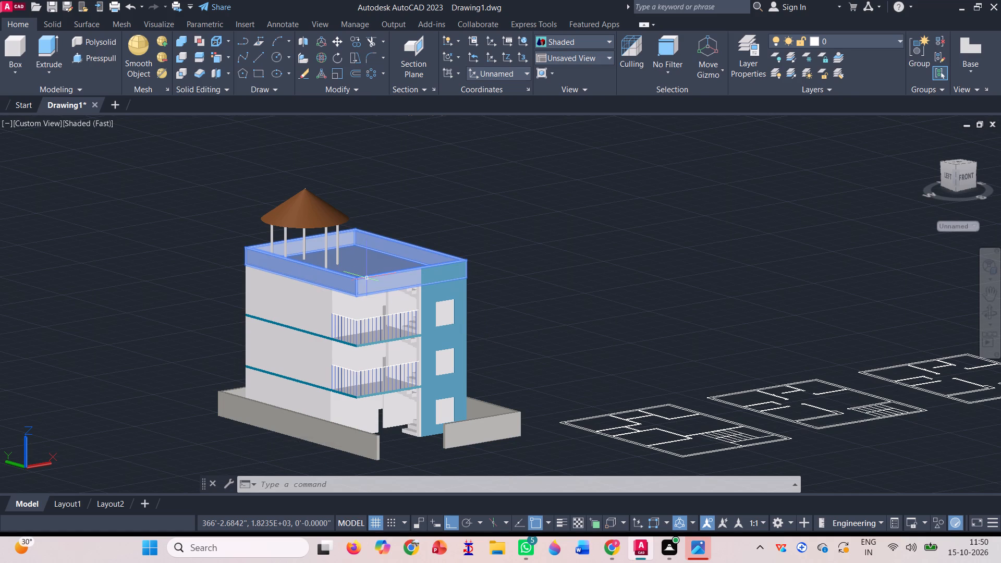
left_click(215, 59)
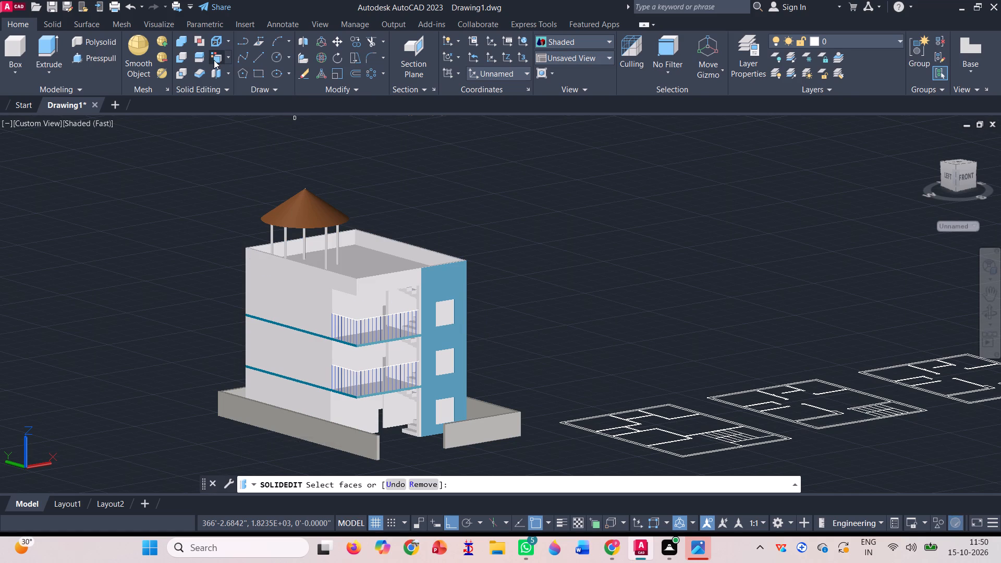
left_click(355, 283)
scroll(355, 283, "up", 3)
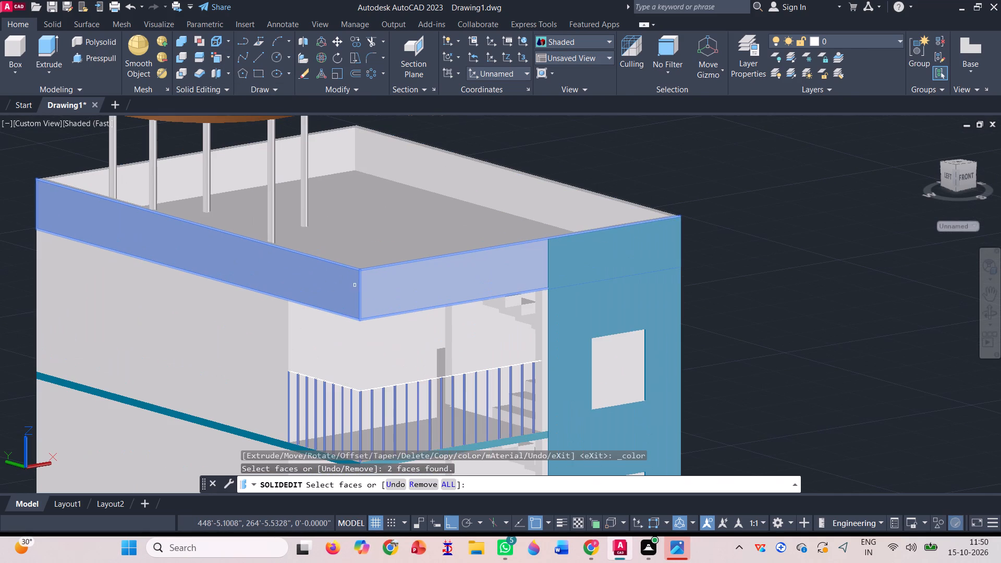
scroll(400, 285, "down", 1)
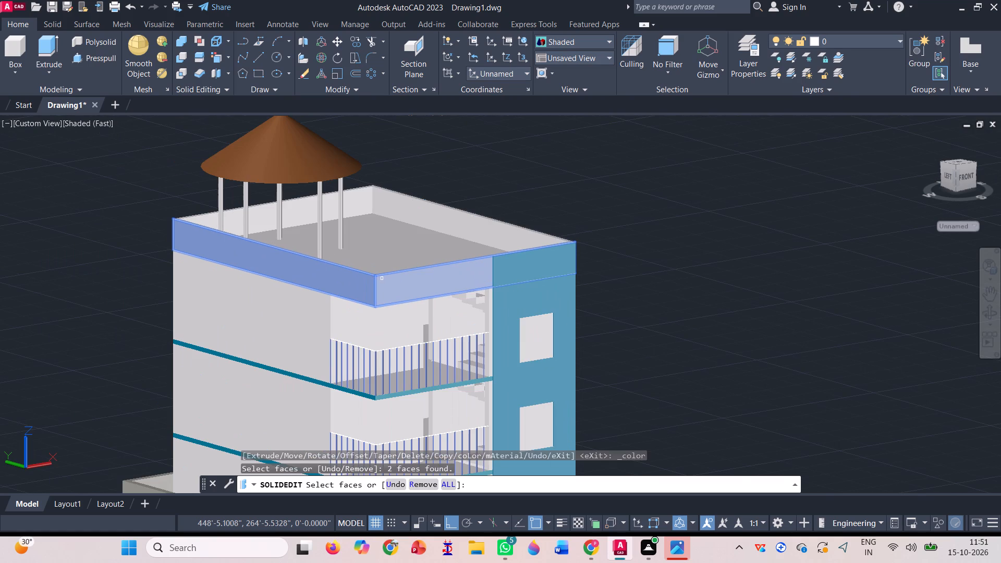
left_click(982, 310)
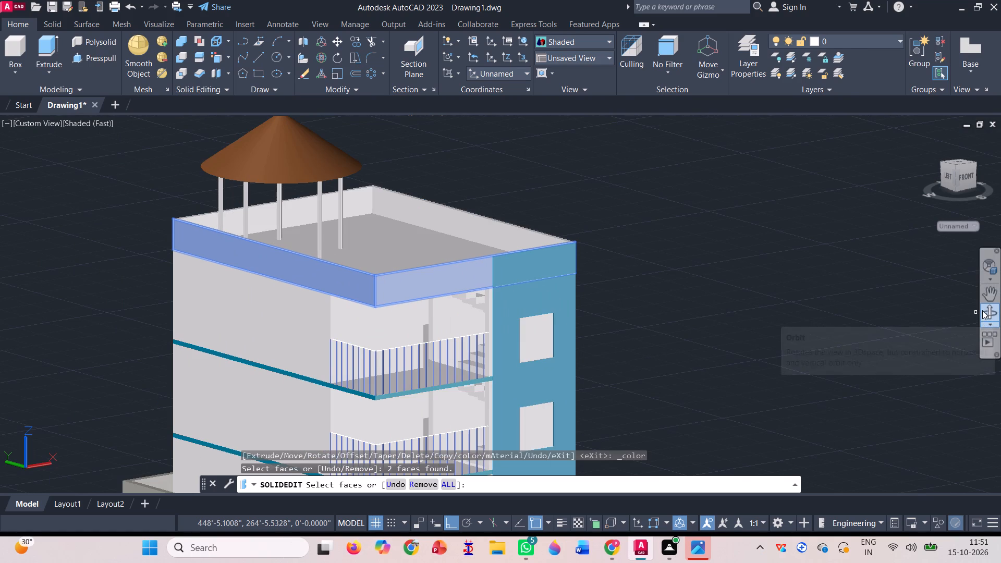
left_click_drag(690, 325, 372, 328)
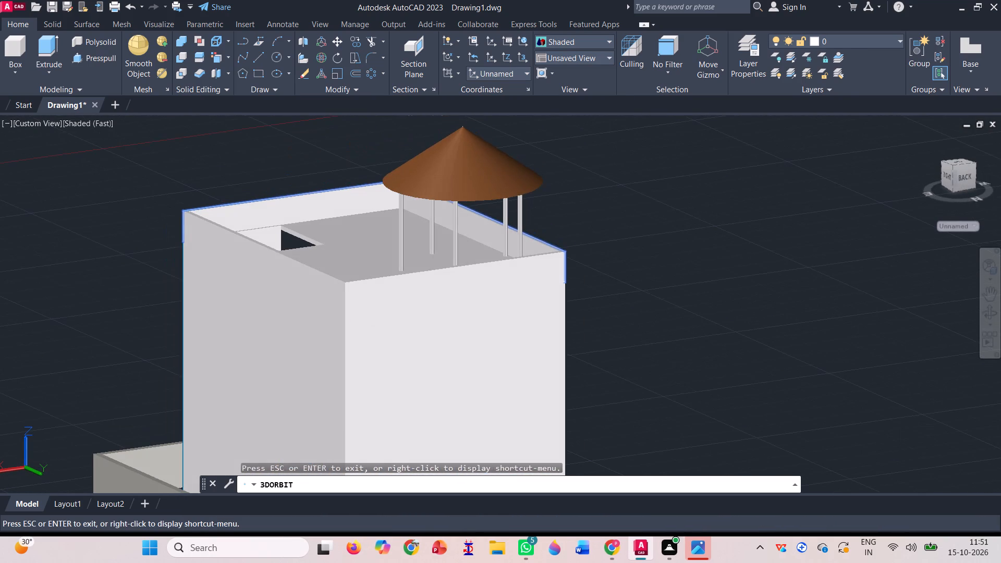
scroll(420, 301, "up", 2)
key("Escape")
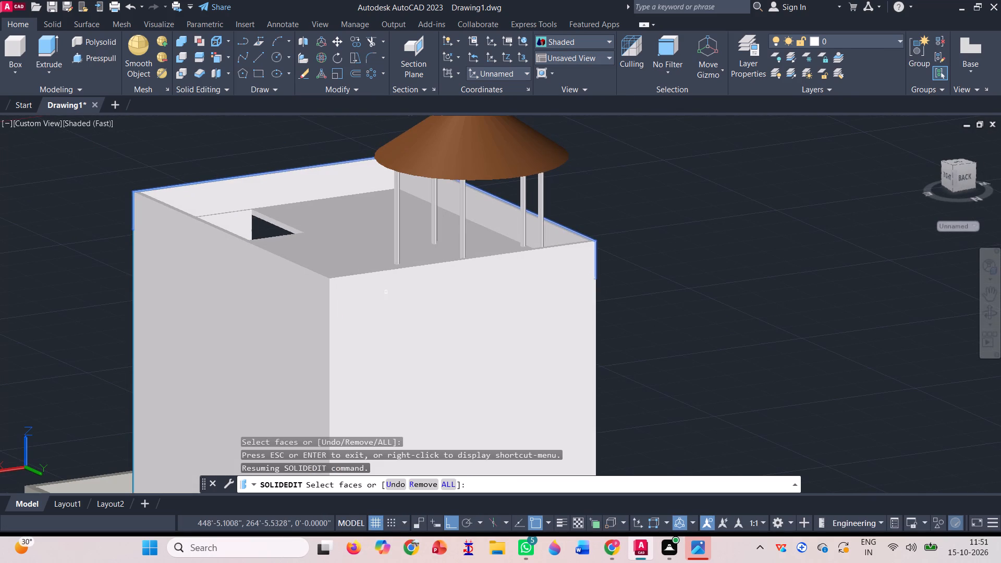
left_click(348, 286)
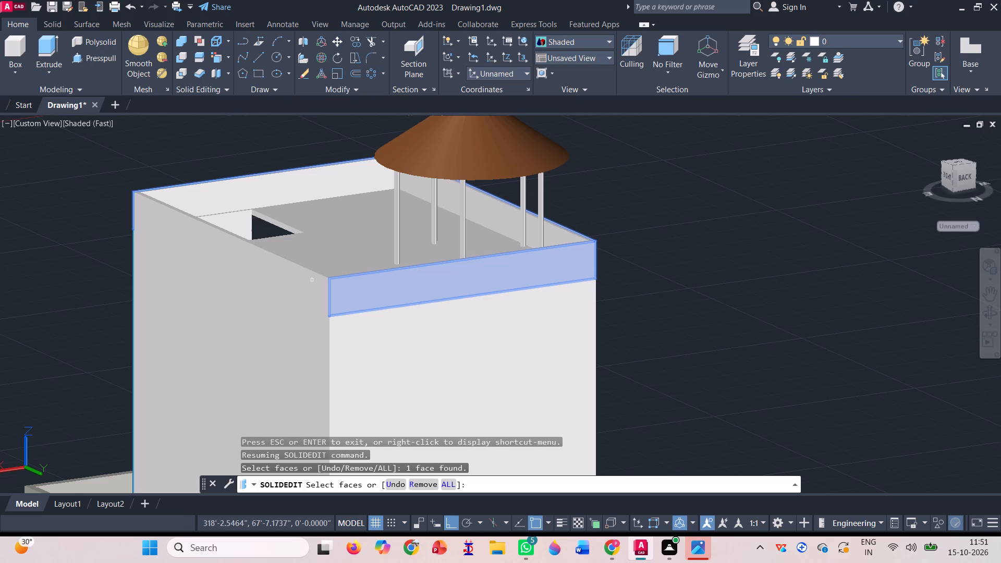
left_click(312, 278)
scroll(320, 284, "down", 2)
scroll(304, 342, "up", 1)
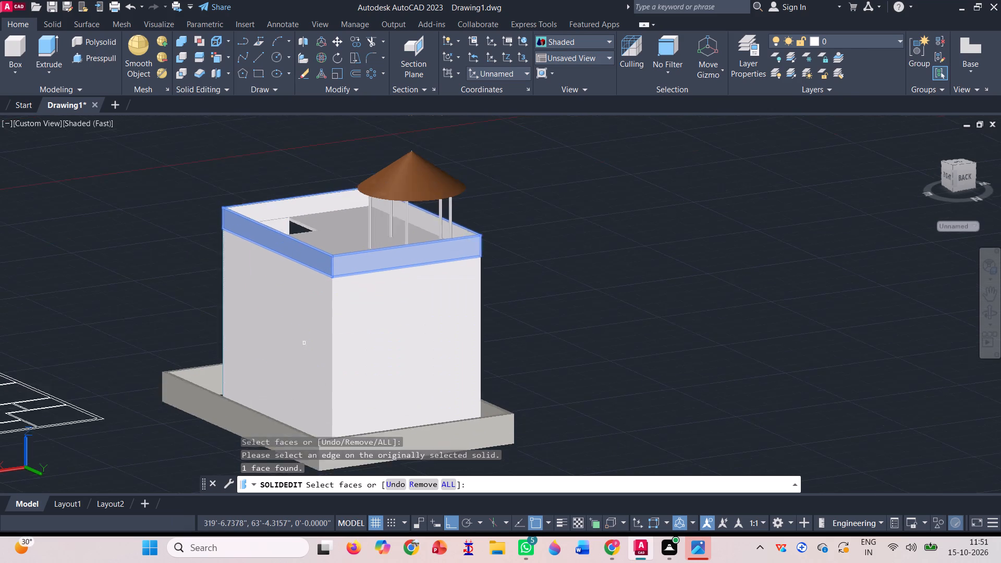
scroll(304, 342, "up", 1)
scroll(320, 296, "down", 2)
scroll(325, 288, "up", 3)
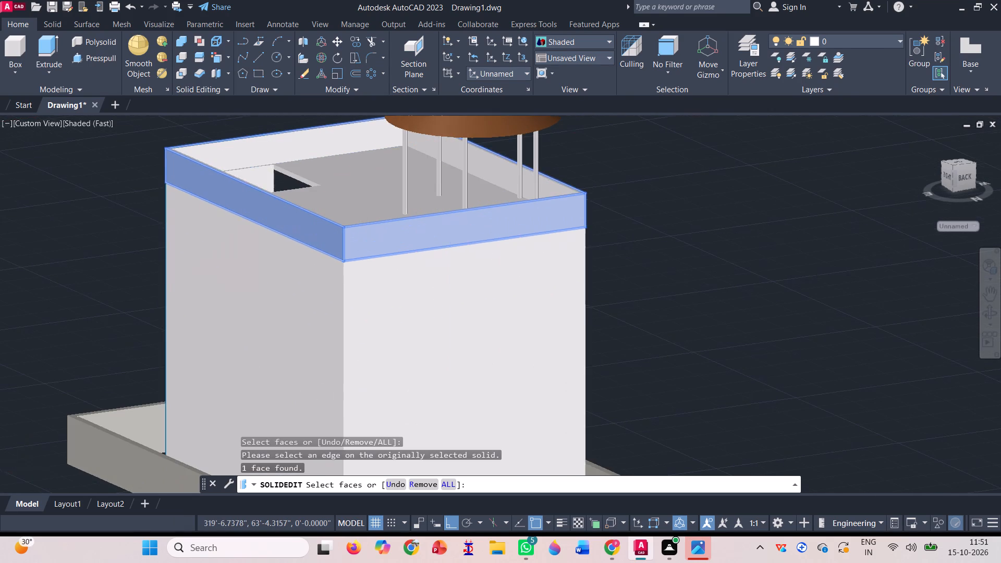
scroll(339, 246, "up", 4)
scroll(340, 246, "down", 4)
scroll(504, 274, "down", 1)
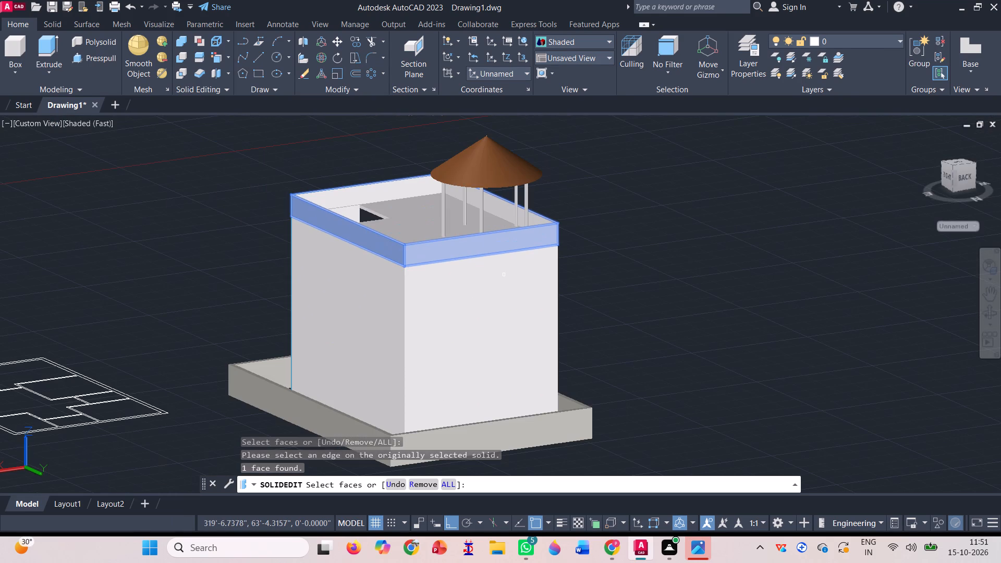
key("Return")
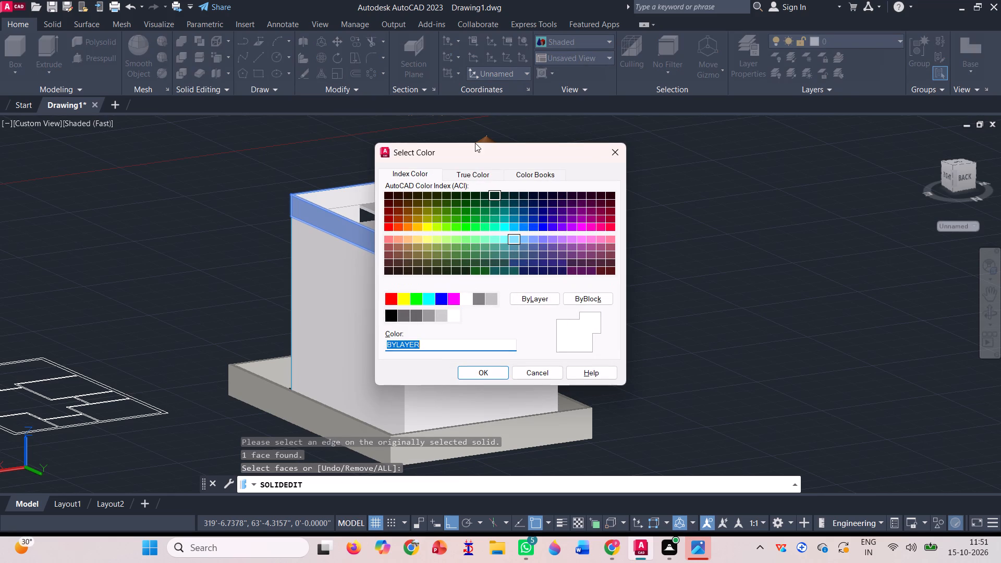
left_click(529, 177)
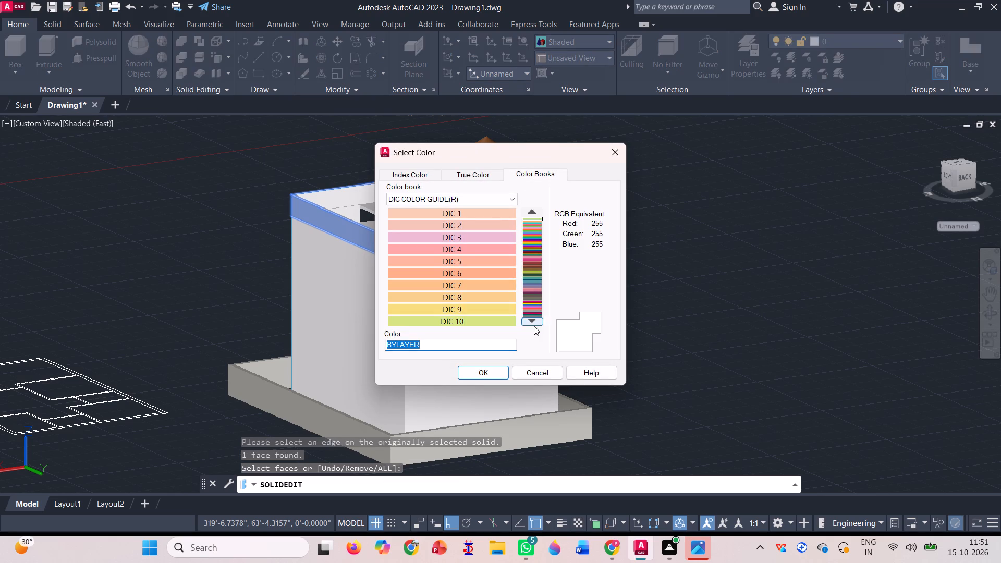
double_click(537, 321)
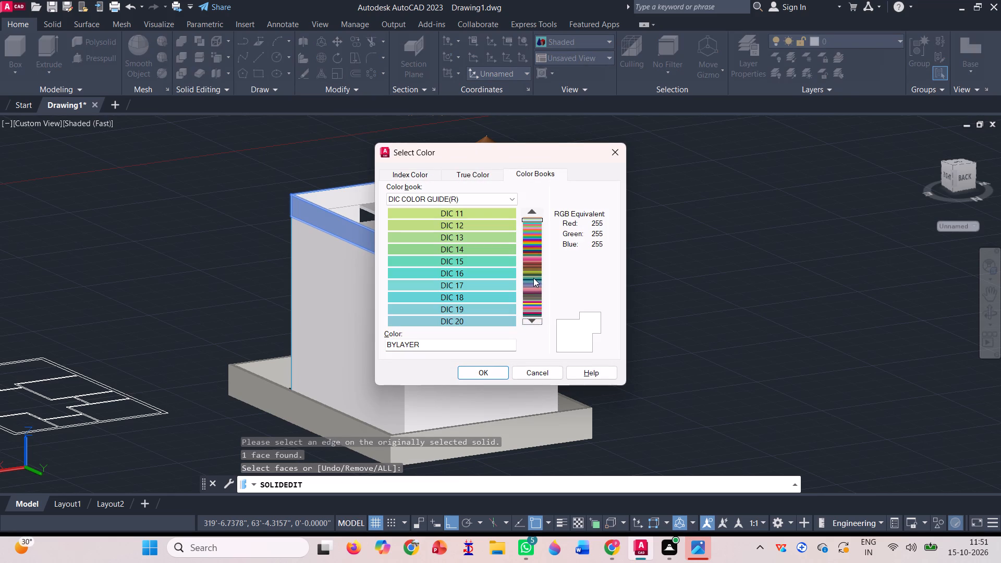
left_click(533, 277)
left_click(539, 323)
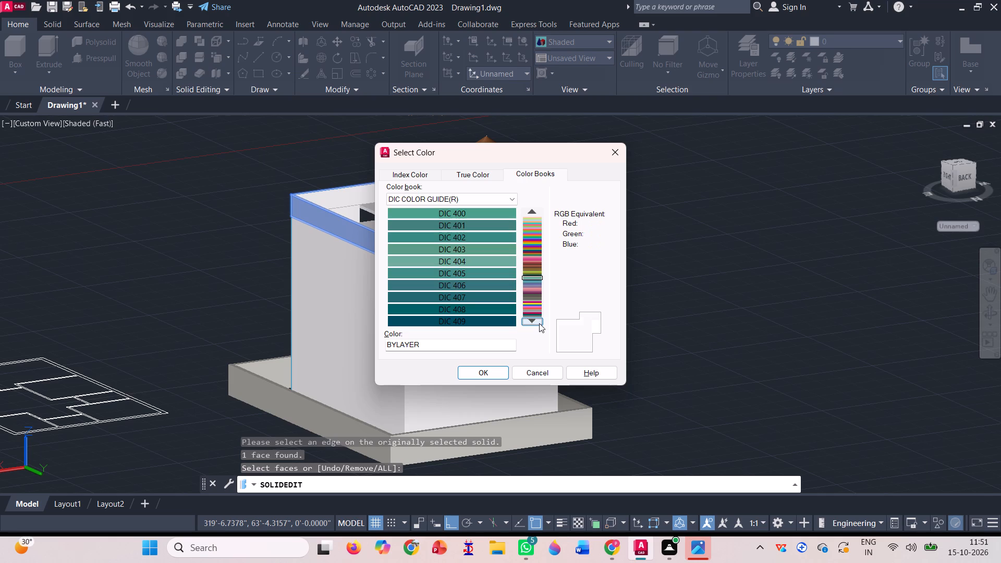
left_click(539, 323)
left_click(539, 323)
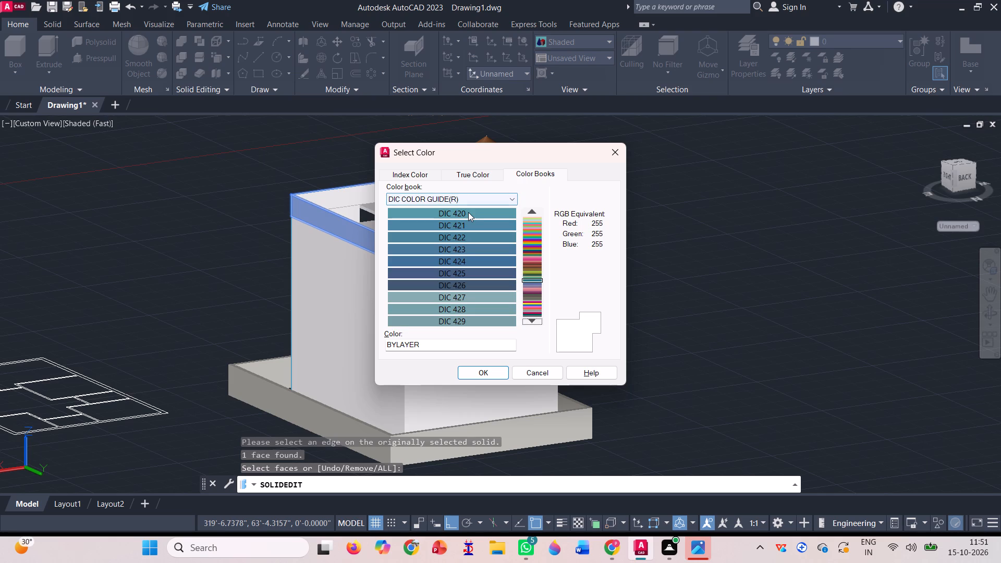
left_click(470, 212)
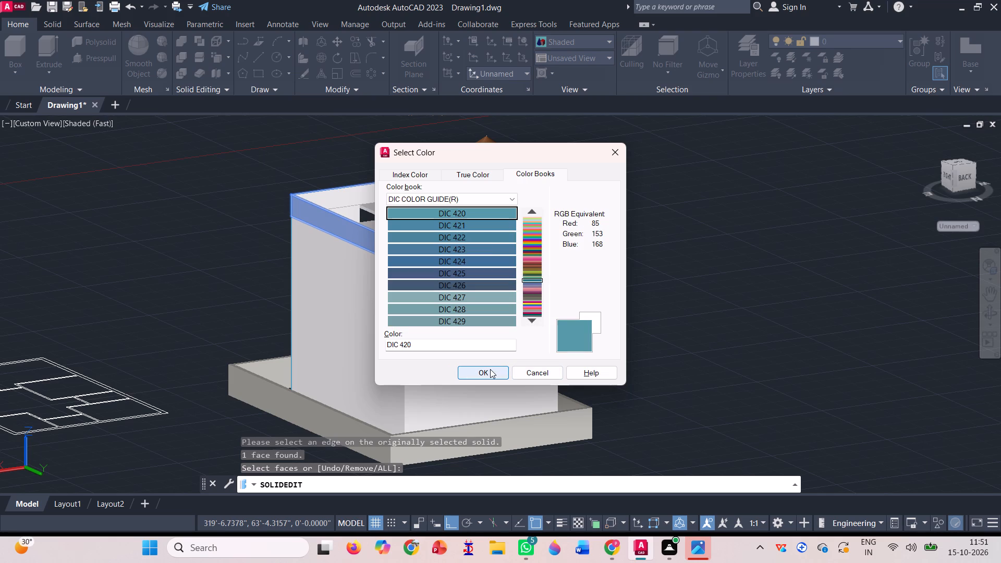
left_click(490, 369)
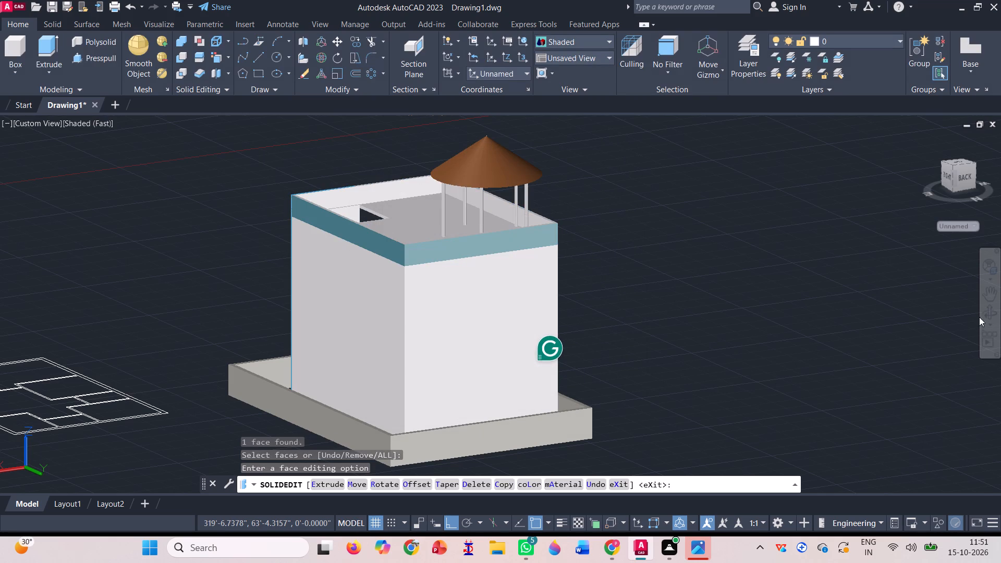
Orbit around the building and examine the coloured parapet against the front strip and balcony slabs.
left_click(990, 309)
left_click_drag(738, 372, 332, 407)
left_click_drag(496, 331, 579, 260)
scroll(380, 336, "down", 4)
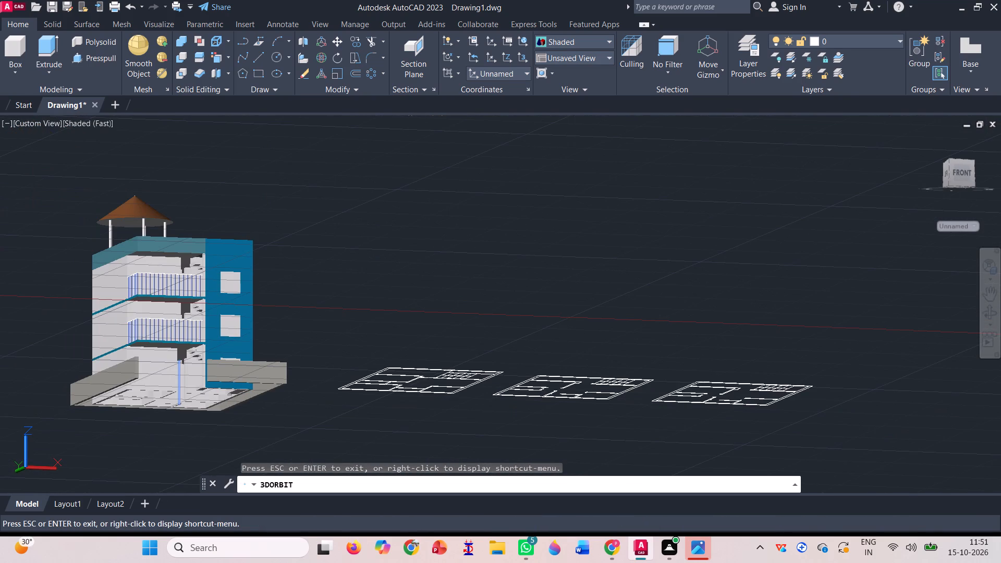
left_click_drag(206, 410, 245, 456)
scroll(42, 360, "up", 3)
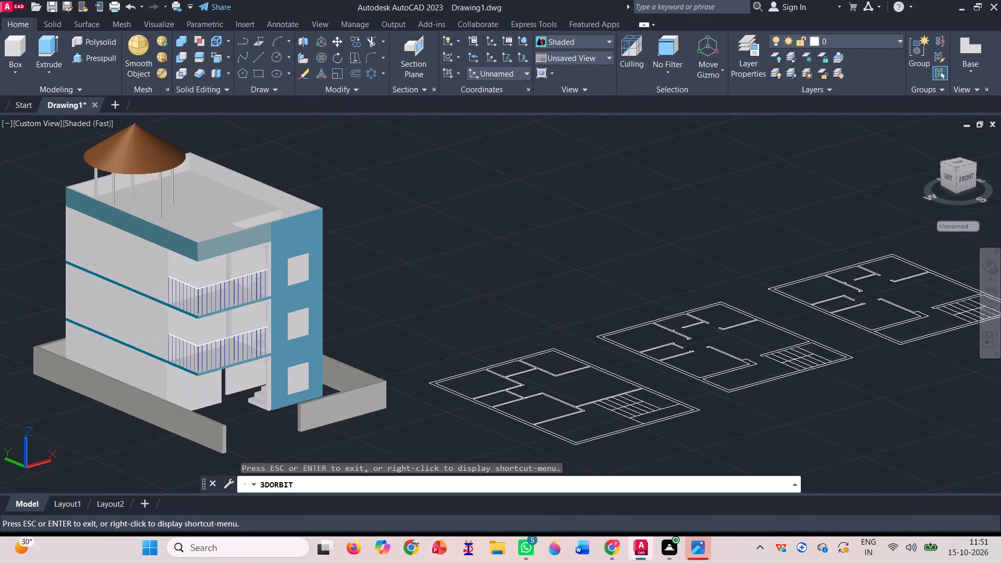
scroll(36, 258, "up", 3)
scroll(297, 315, "down", 2)
scroll(260, 268, "up", 3)
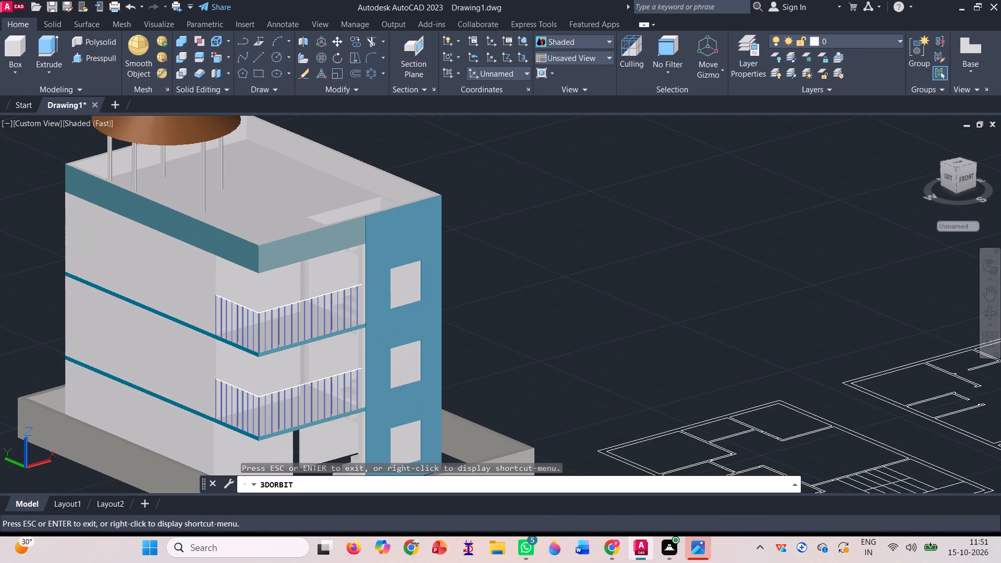
scroll(264, 268, "up", 1)
scroll(278, 285, "down", 2)
key("Escape")
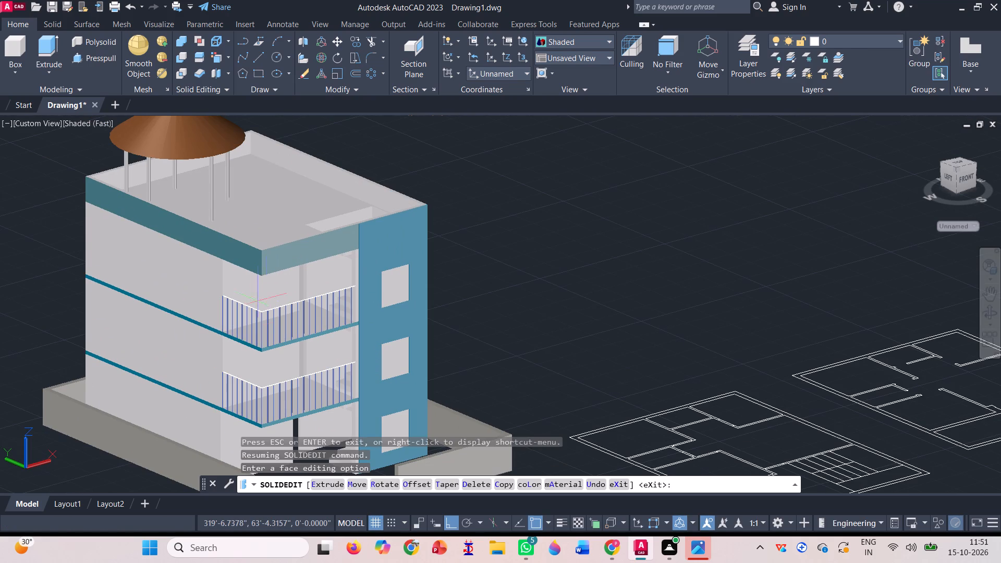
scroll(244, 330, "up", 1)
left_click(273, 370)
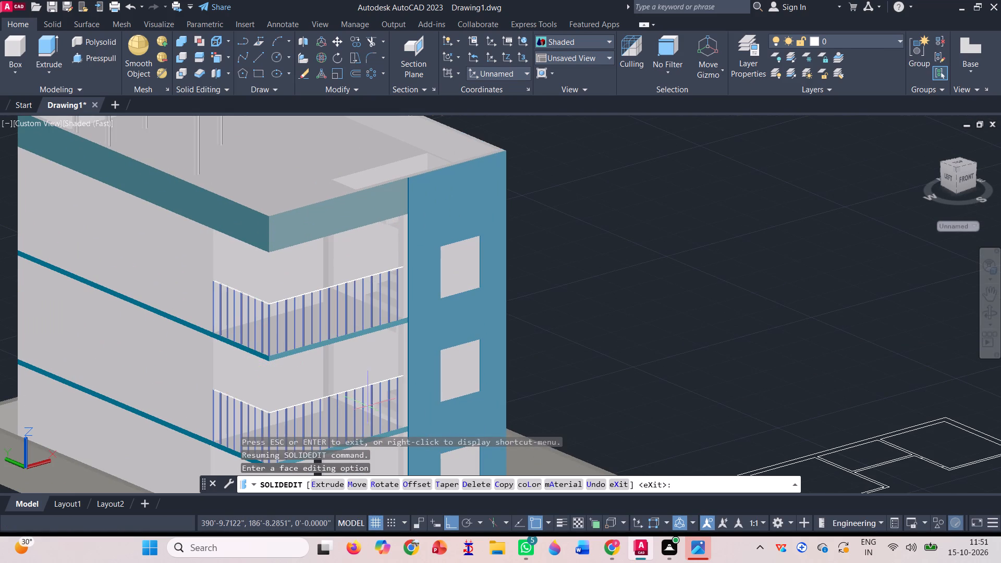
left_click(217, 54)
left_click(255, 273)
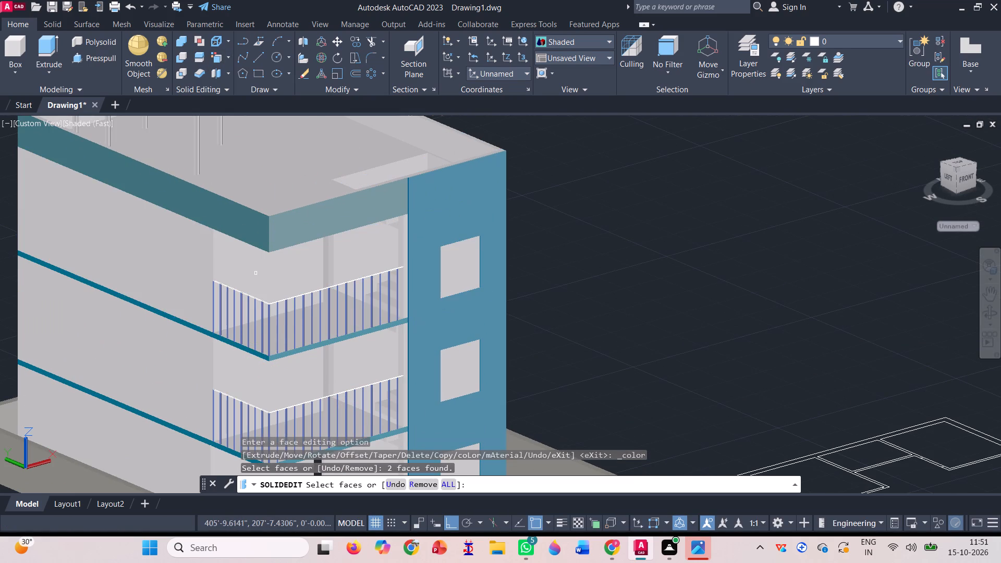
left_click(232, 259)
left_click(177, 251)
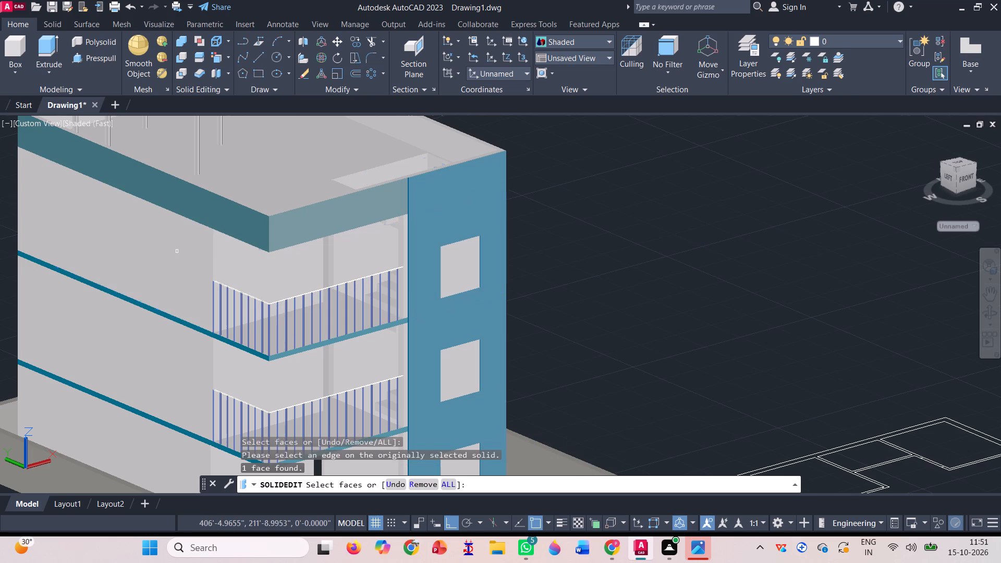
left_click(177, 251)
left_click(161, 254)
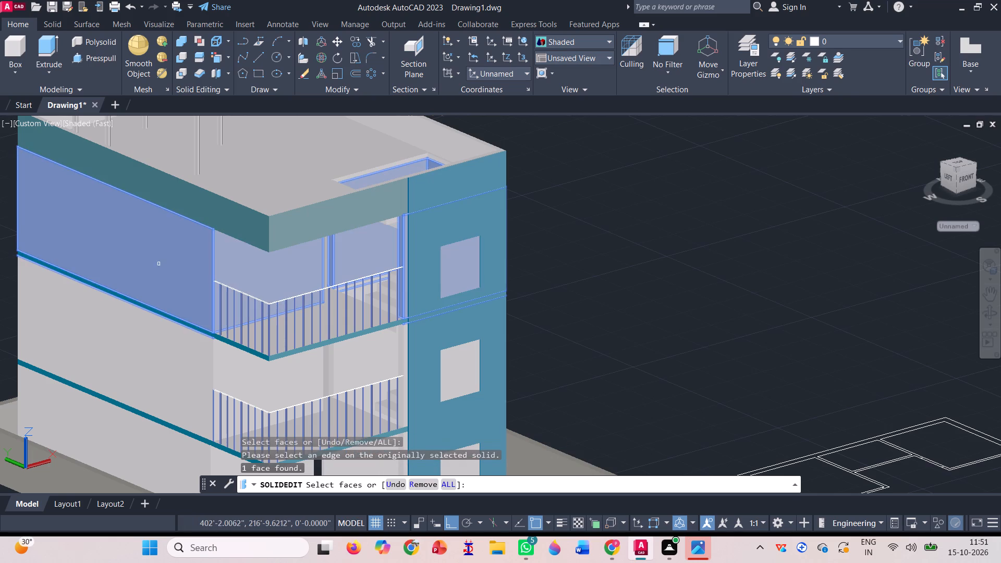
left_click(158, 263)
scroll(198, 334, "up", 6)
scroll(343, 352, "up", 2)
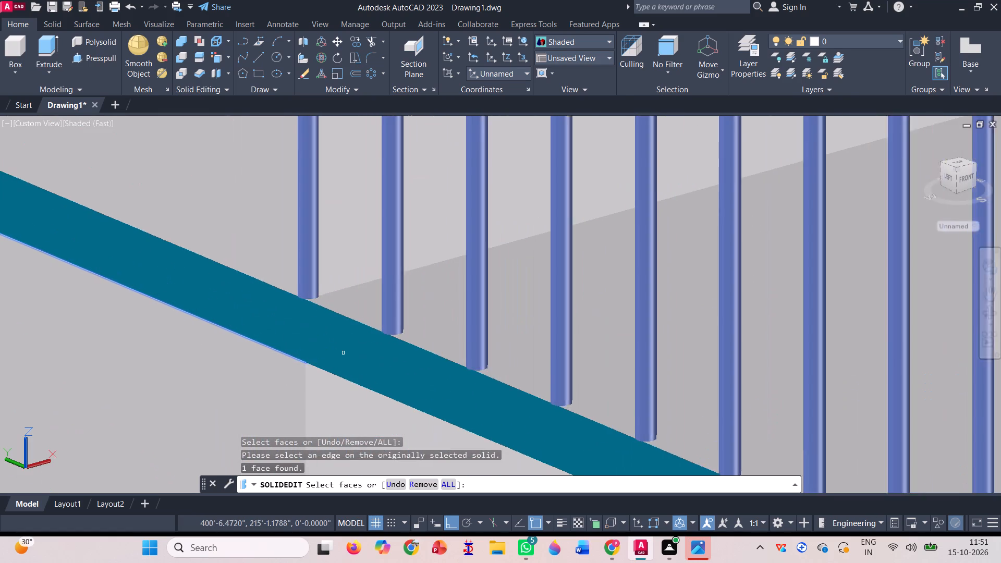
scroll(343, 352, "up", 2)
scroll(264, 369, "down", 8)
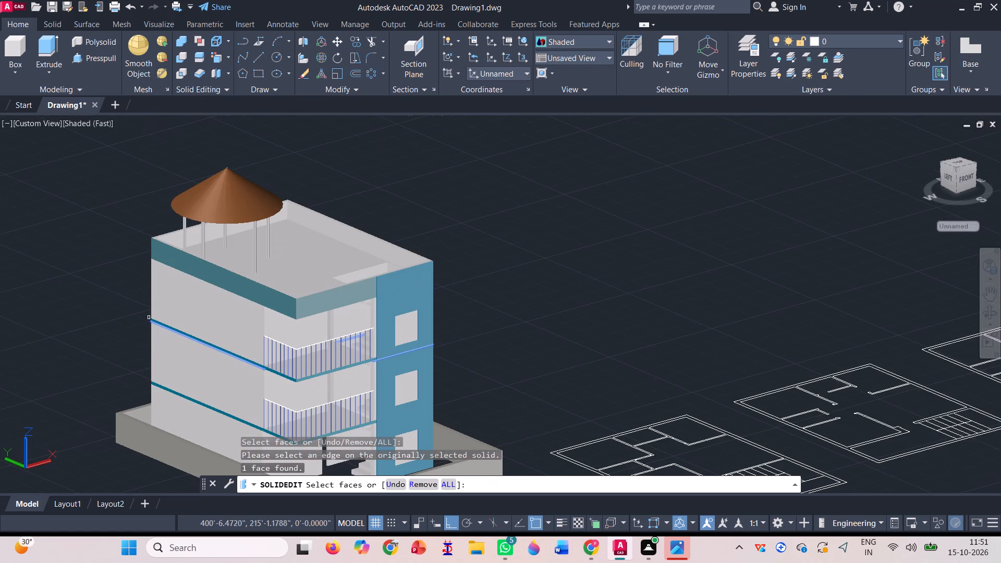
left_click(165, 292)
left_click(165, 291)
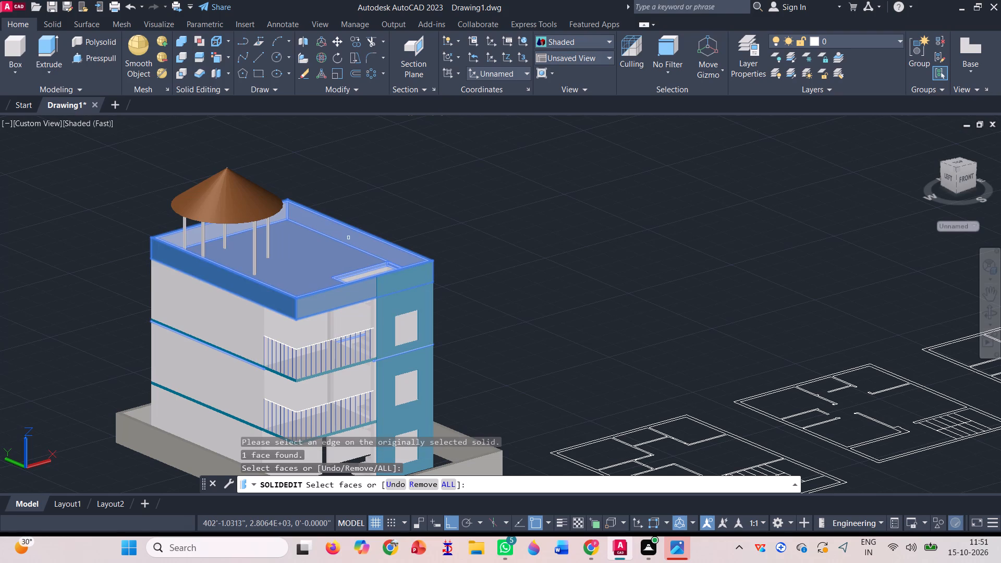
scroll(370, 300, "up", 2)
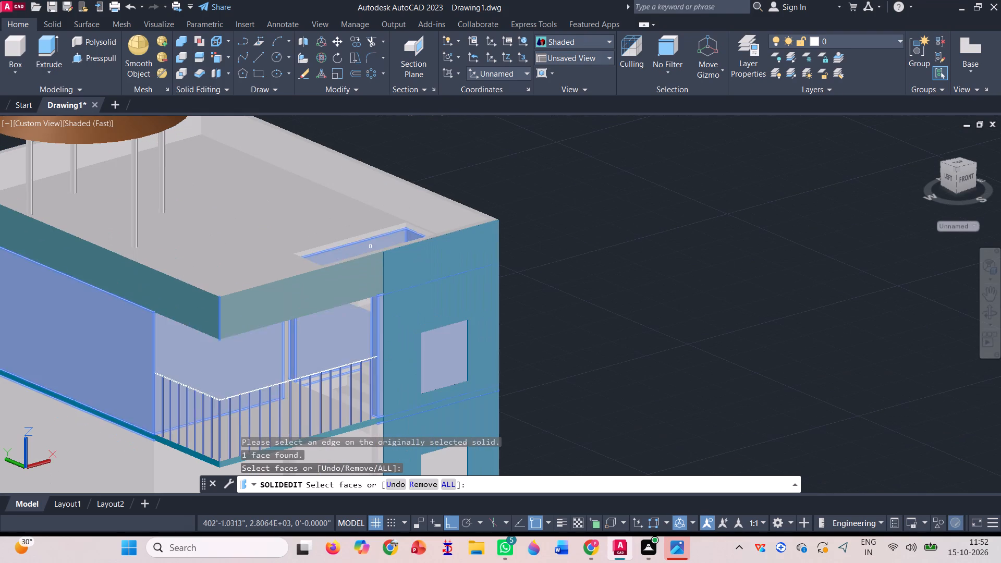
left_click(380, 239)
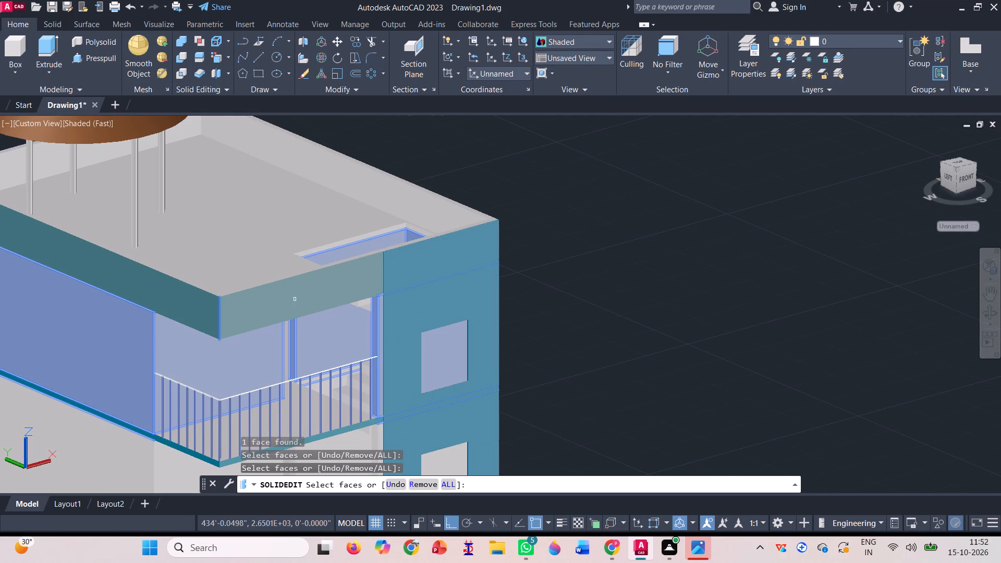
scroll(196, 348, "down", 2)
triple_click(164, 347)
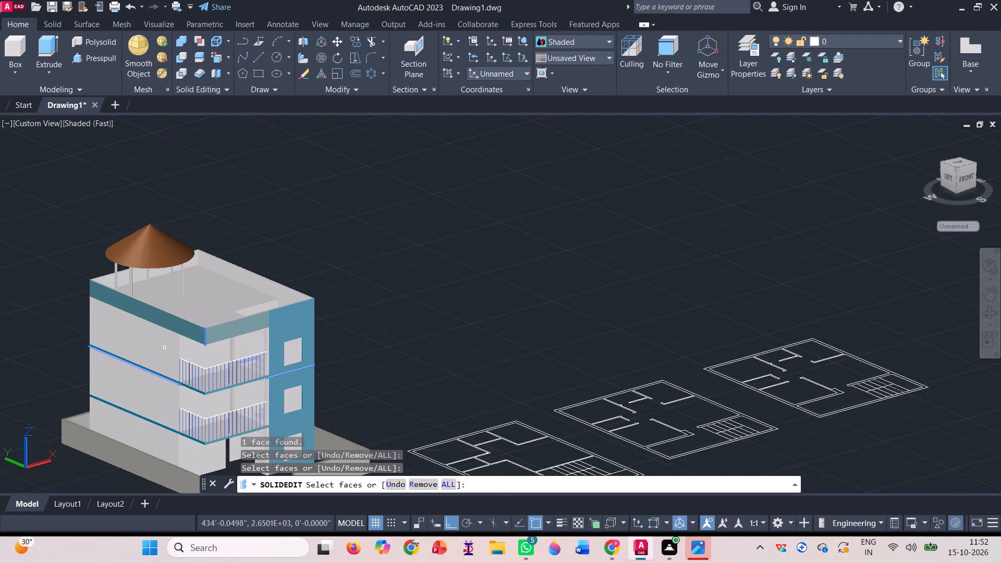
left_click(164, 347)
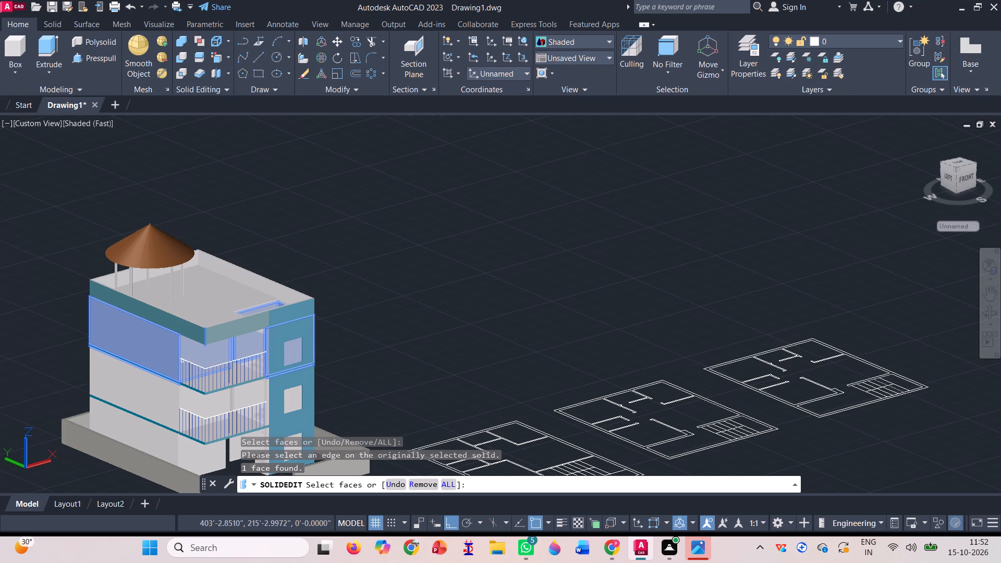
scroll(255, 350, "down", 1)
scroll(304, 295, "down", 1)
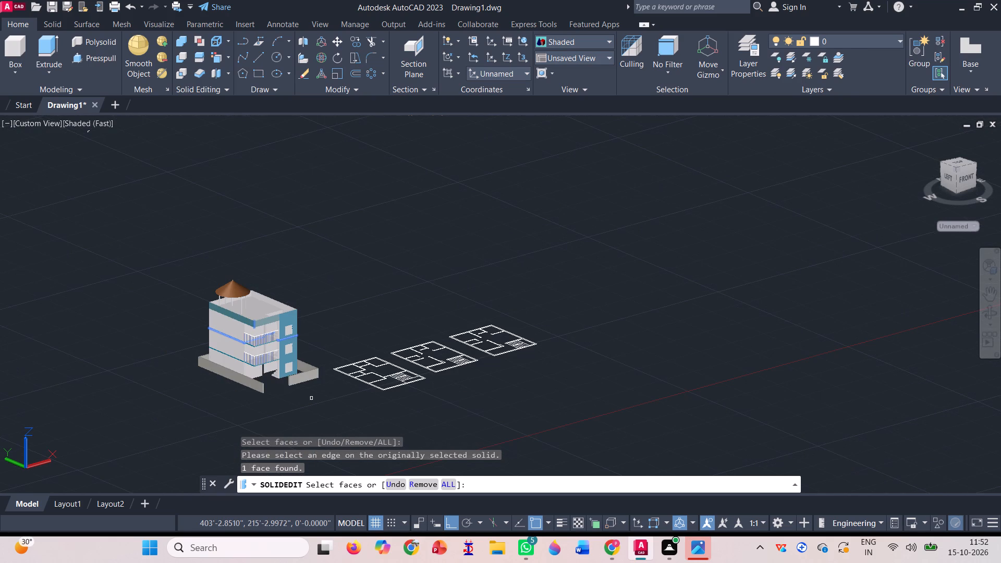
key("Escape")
In the Top view, draw a vertical construction line along the outer left wall line of the leftmost floor plan.
left_click(30, 122)
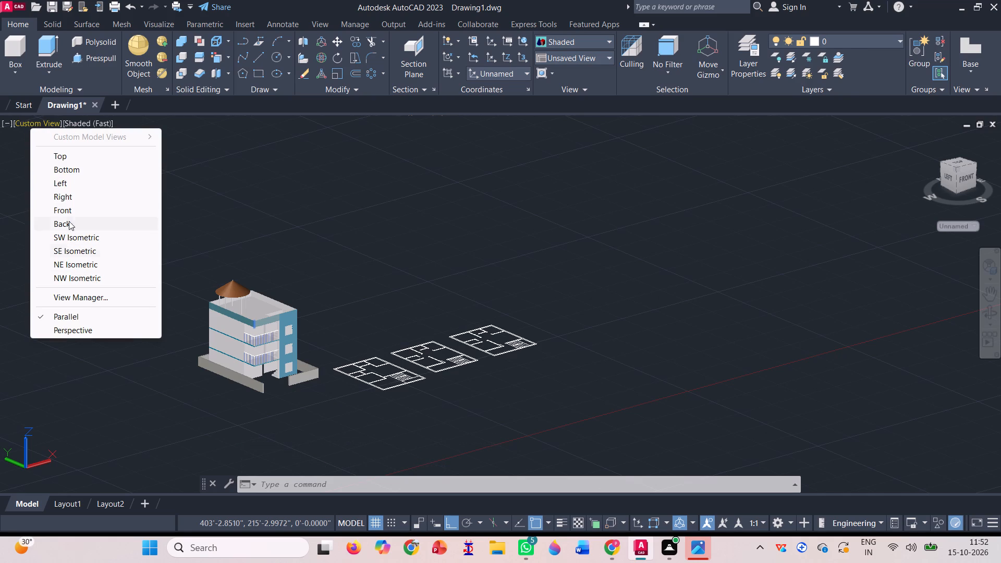
left_click(61, 161)
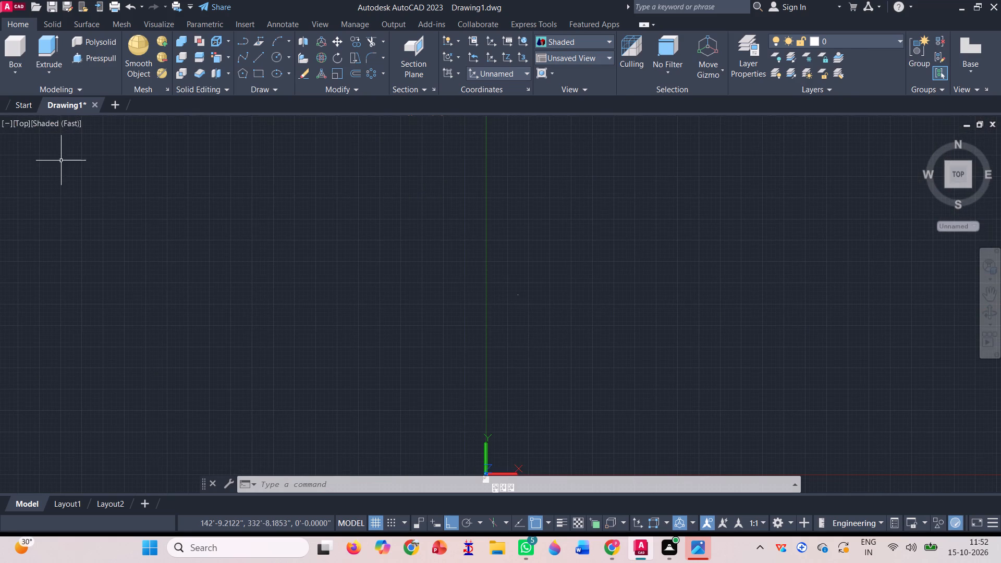
scroll(530, 340, "down", 2)
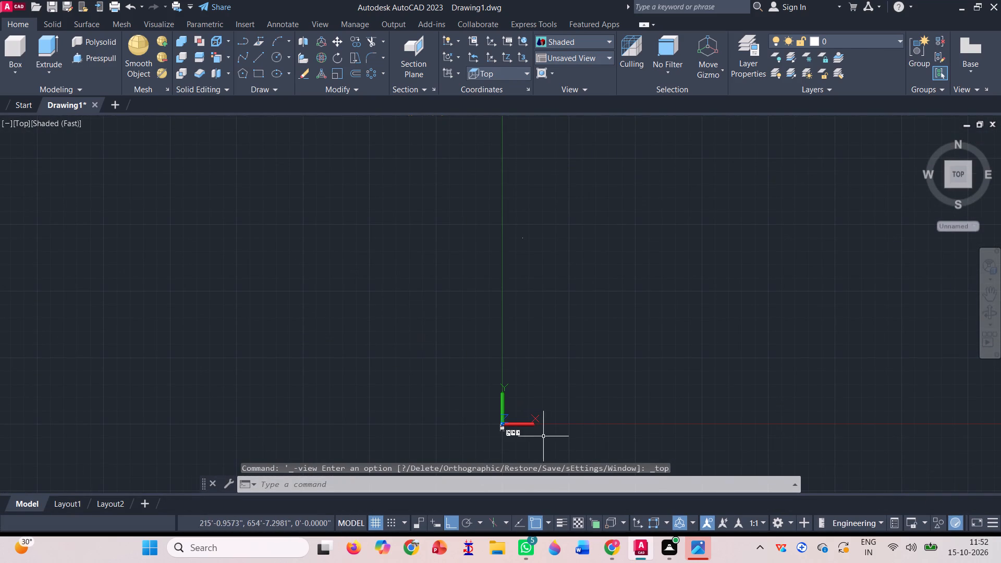
scroll(522, 451, "up", 7)
scroll(475, 397, "up", 2)
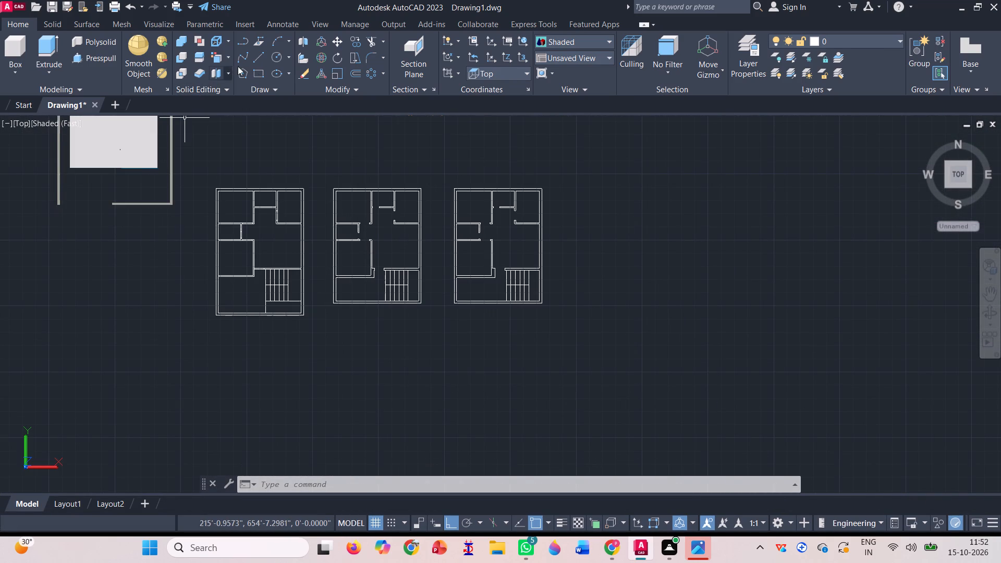
type("xl")
key("Return")
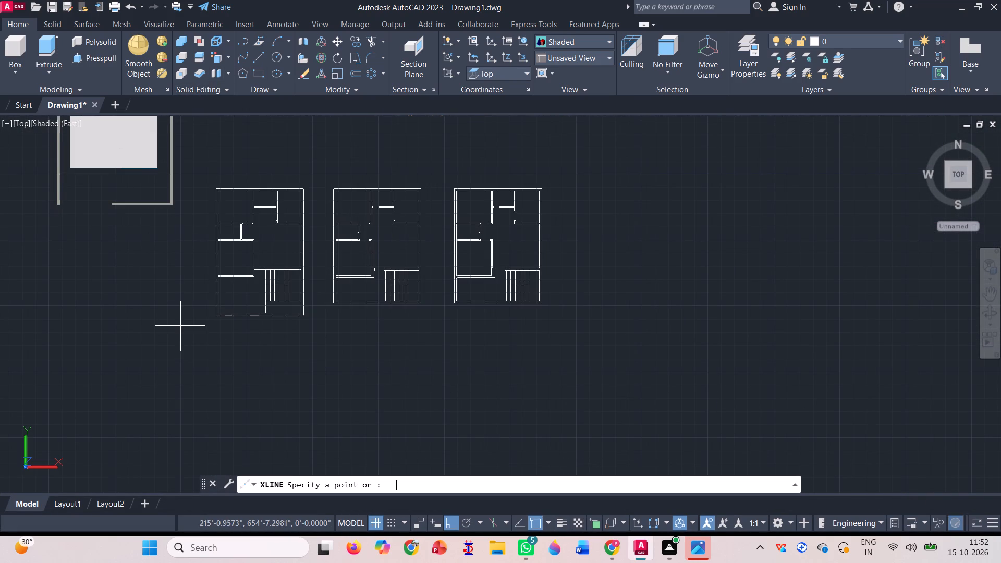
scroll(215, 302, "up", 3)
left_click(216, 341)
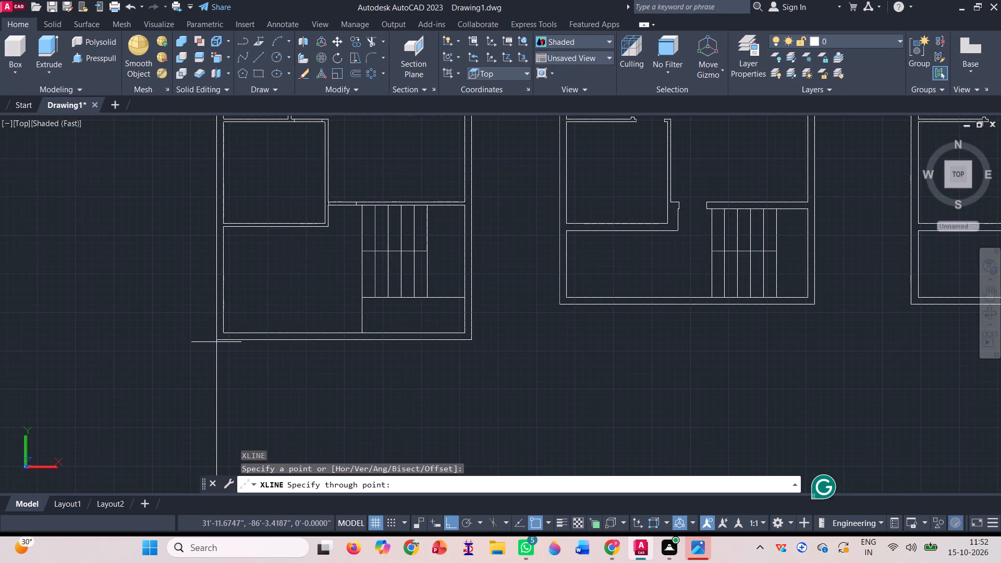
left_click(216, 424)
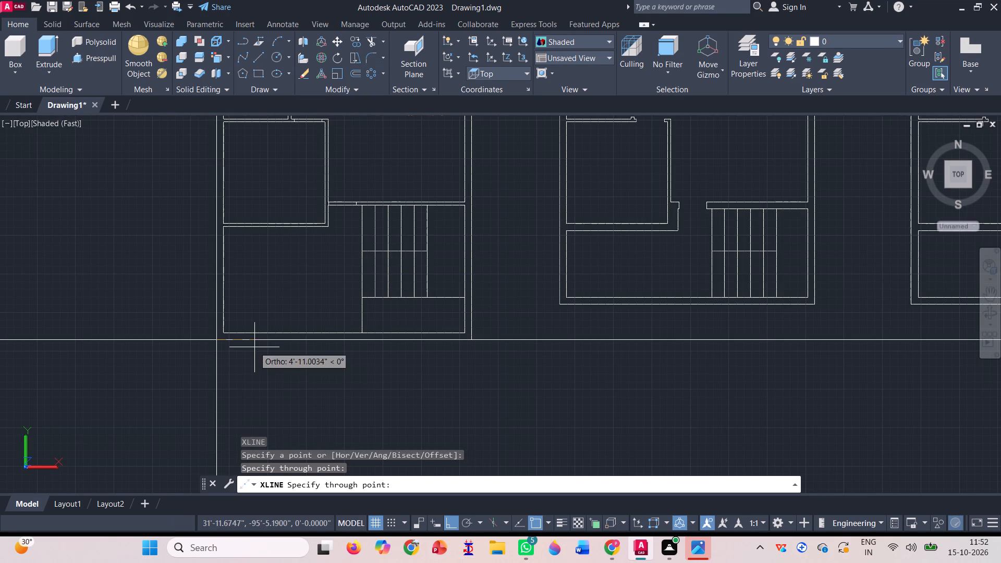
key("space")
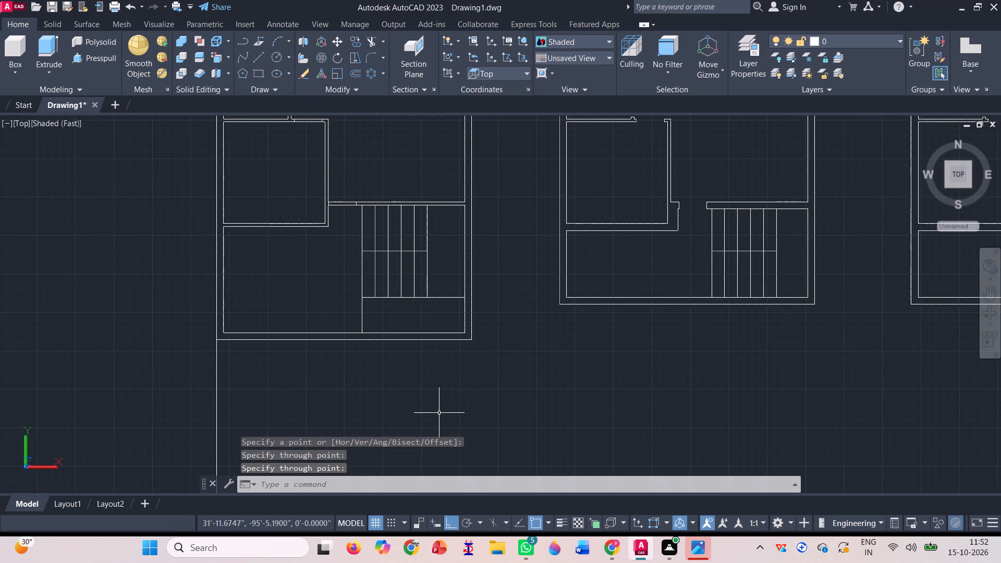
key("x")
key("Escape")
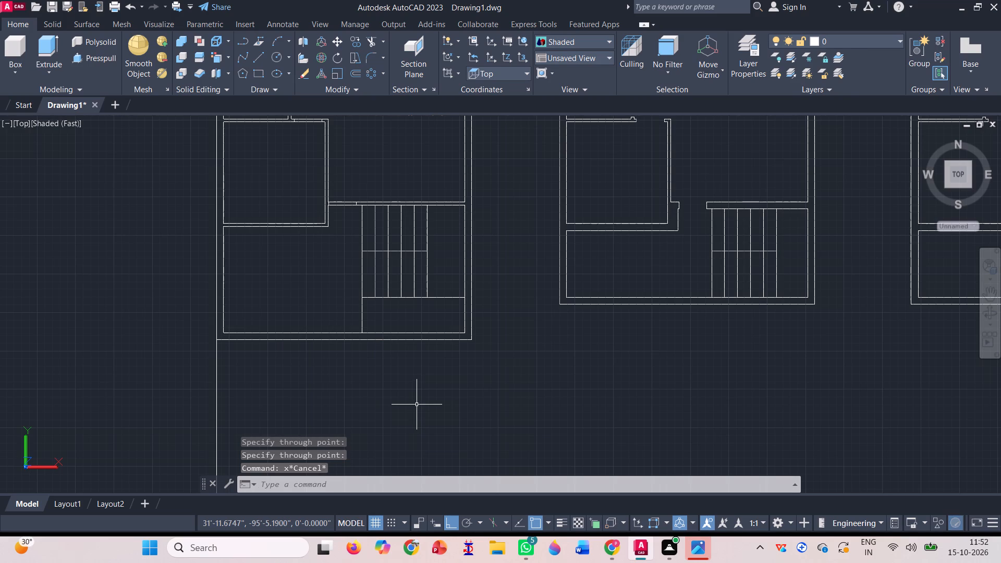
Copy the vertical construction line to the plan's inner left, inner right and outer right wall lines, and to the left edge of the staircase.
type("co")
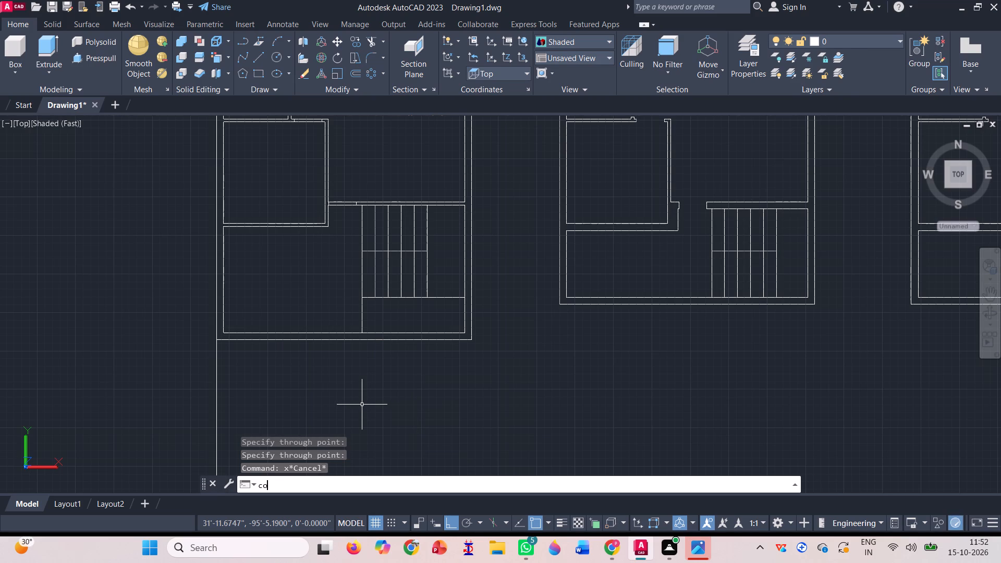
key("Return")
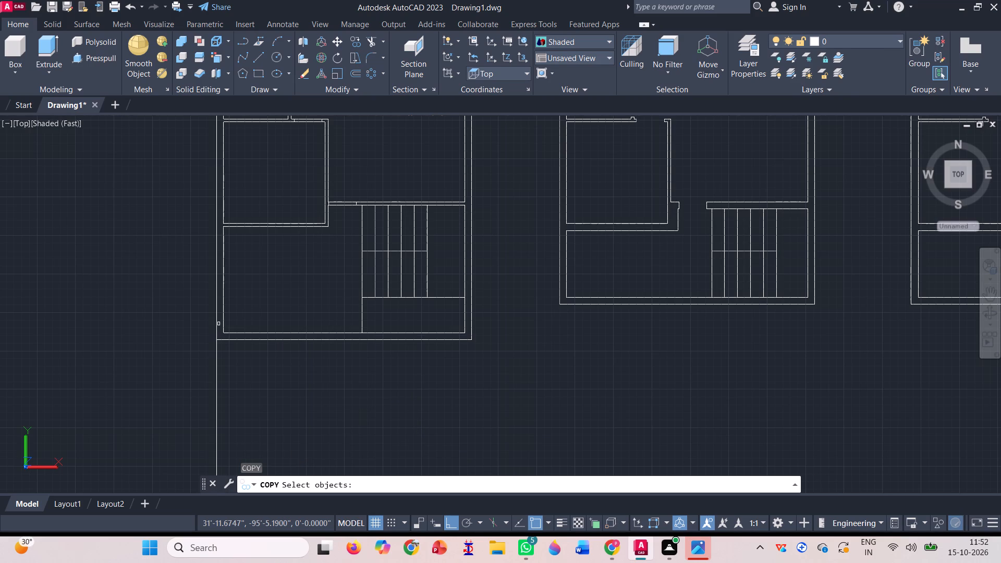
left_click(217, 356)
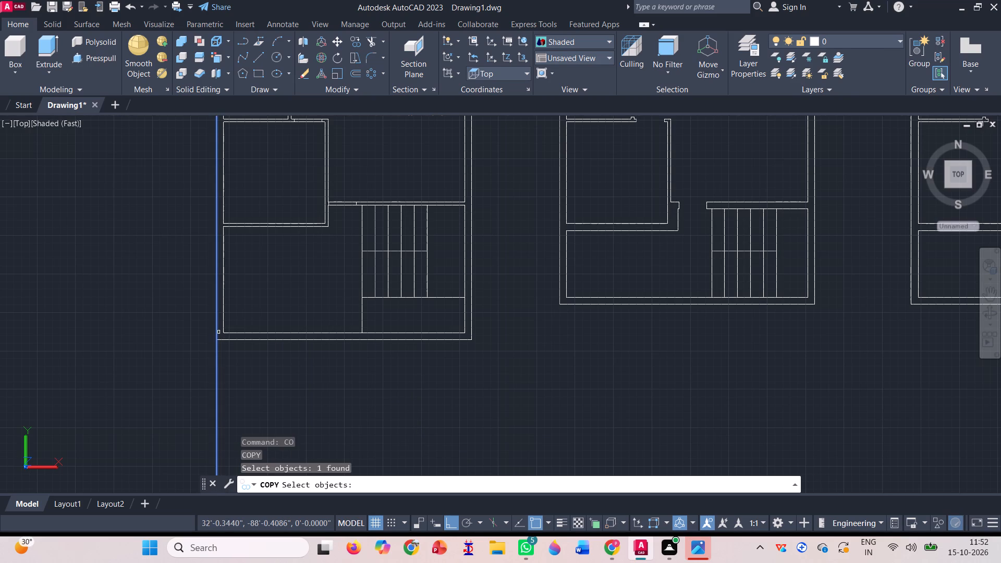
key("space")
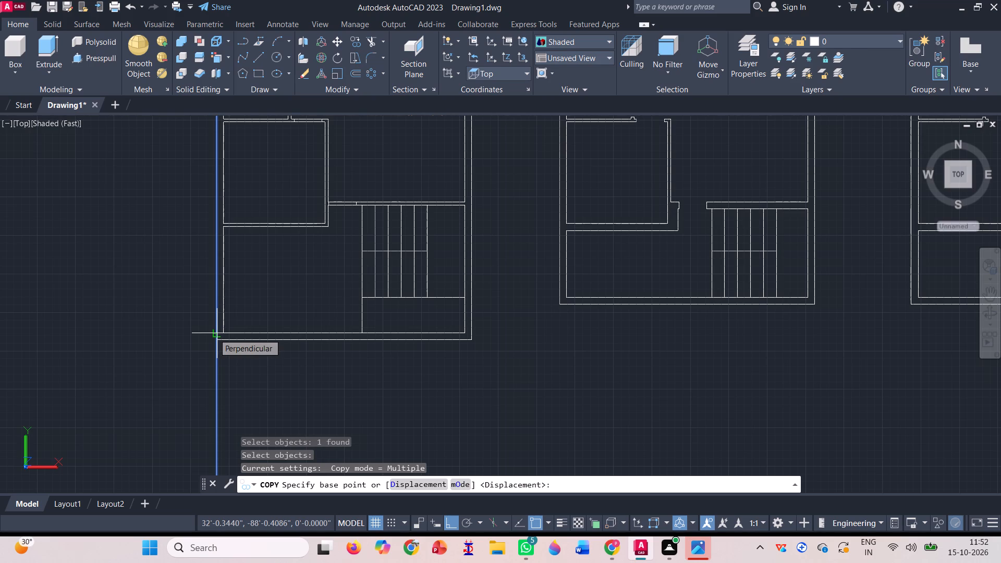
scroll(215, 333, "up", 2)
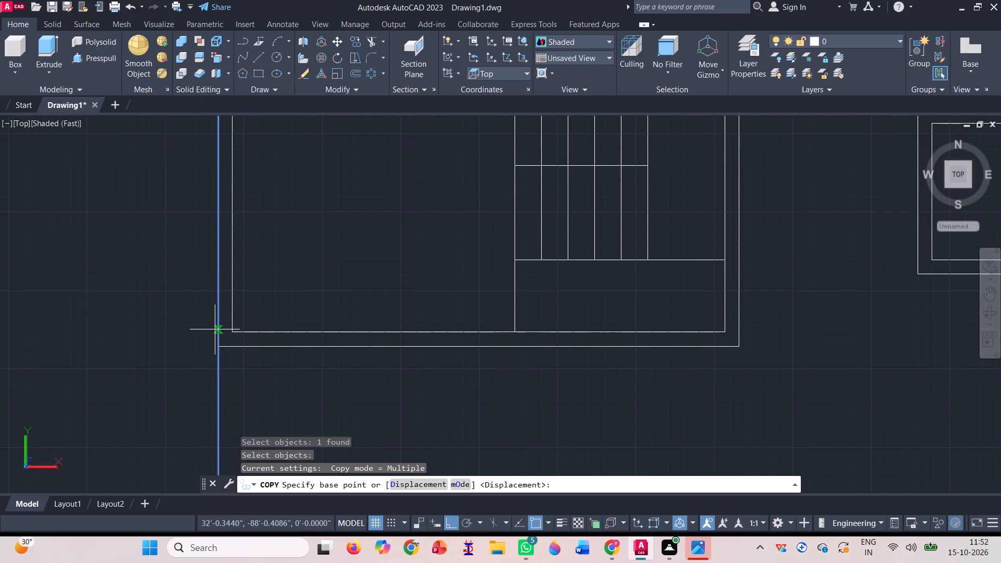
left_click(218, 332)
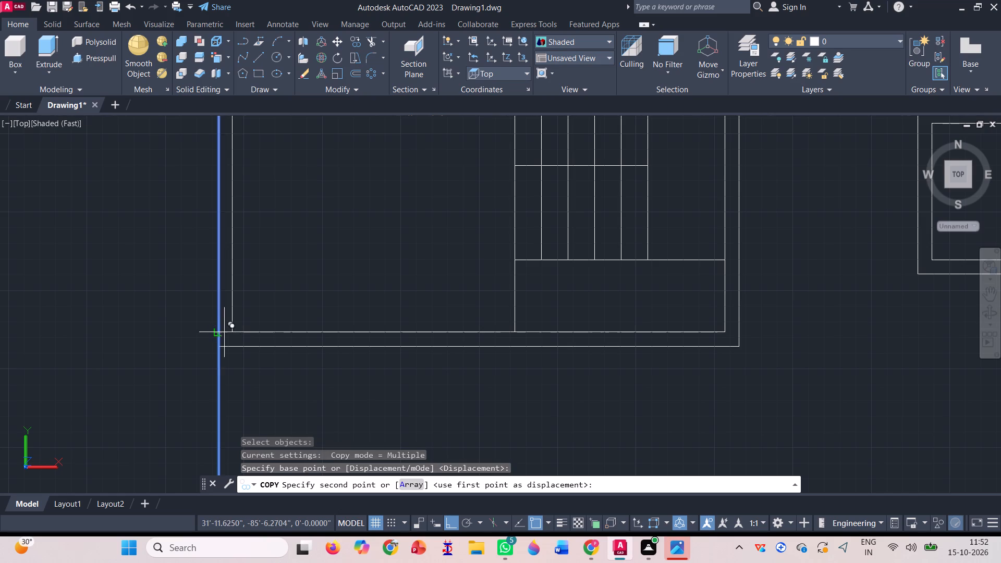
left_click(231, 331)
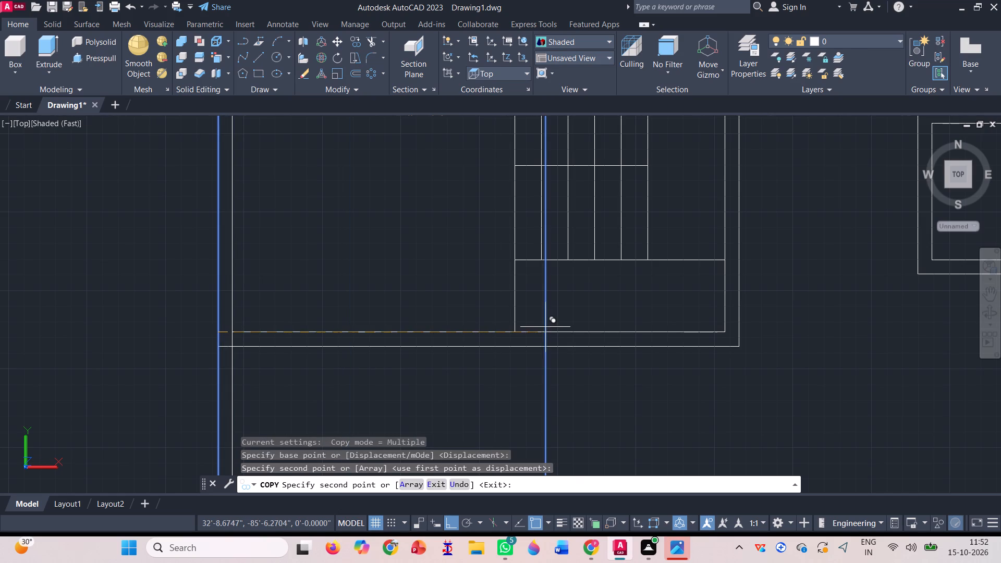
left_click(724, 331)
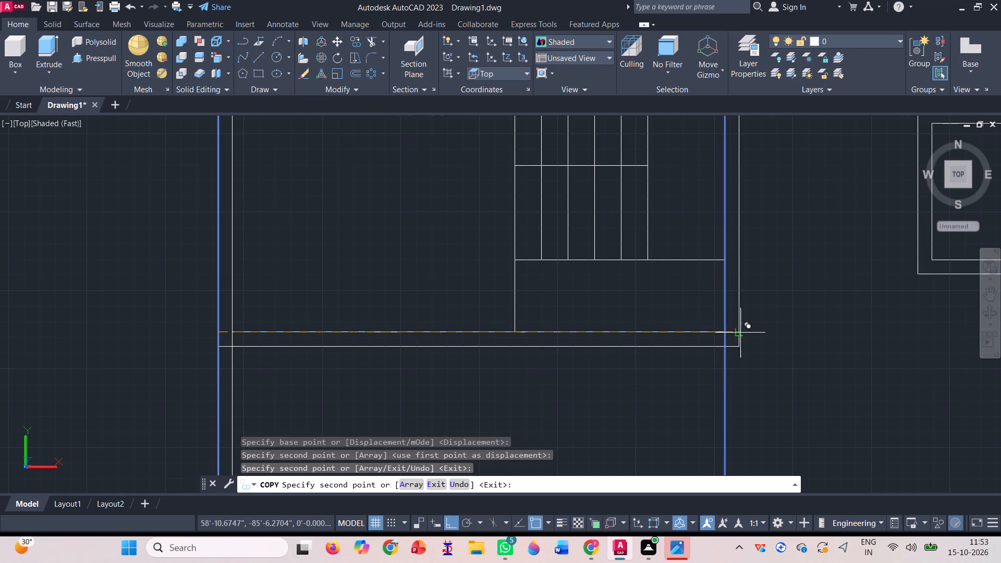
left_click(741, 333)
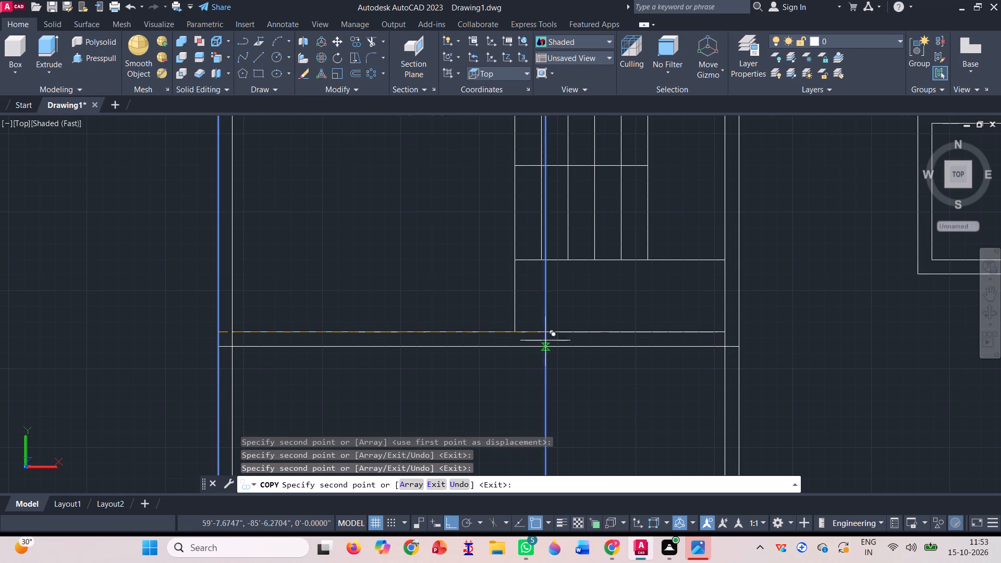
left_click(517, 331)
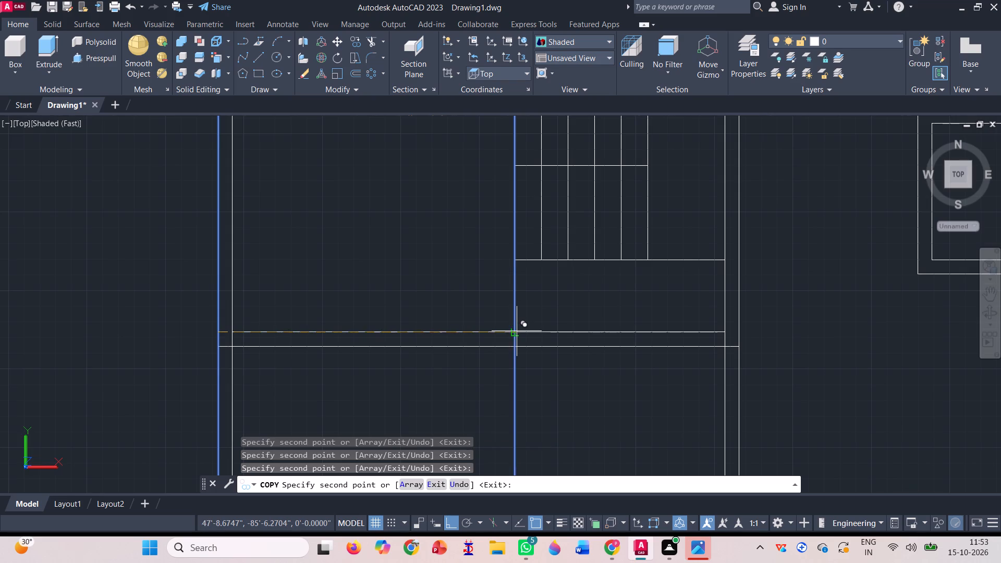
scroll(514, 341, "down", 3)
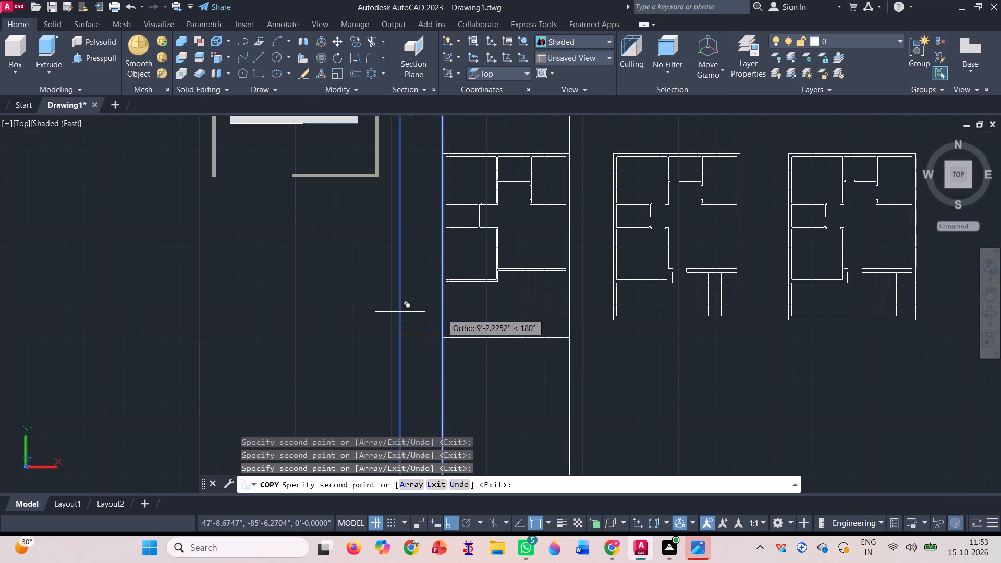
scroll(405, 265, "down", 1)
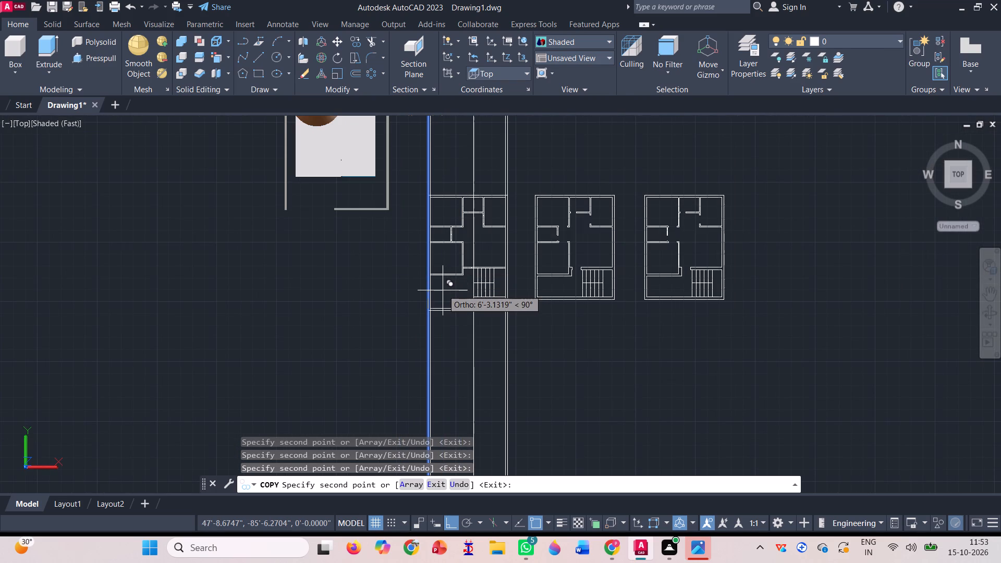
key("Escape")
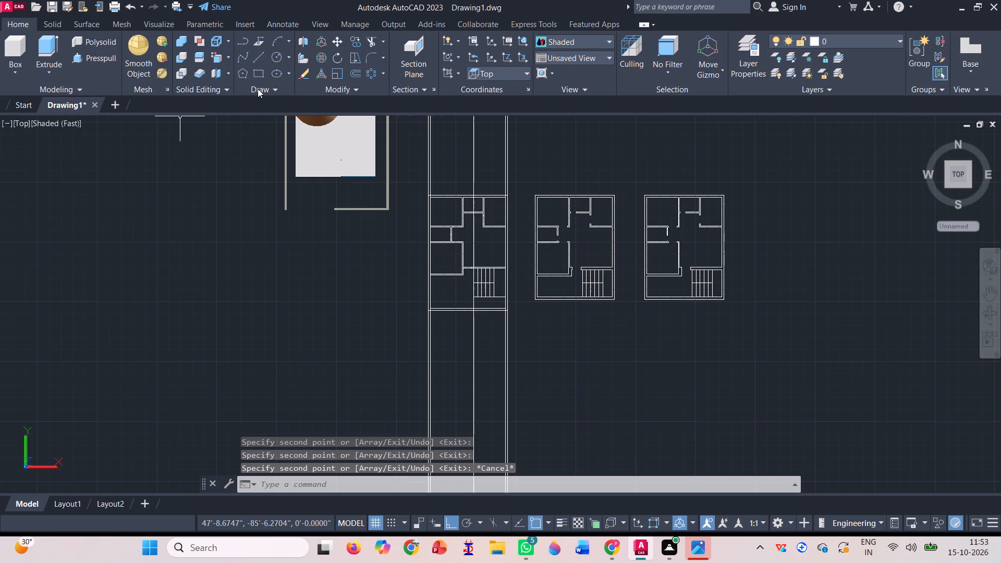
Draw a horizontal base line below the leftmost floor plan, from the outer left to the outer right vertical construction line.
left_click(255, 52)
scroll(417, 335, "down", 1)
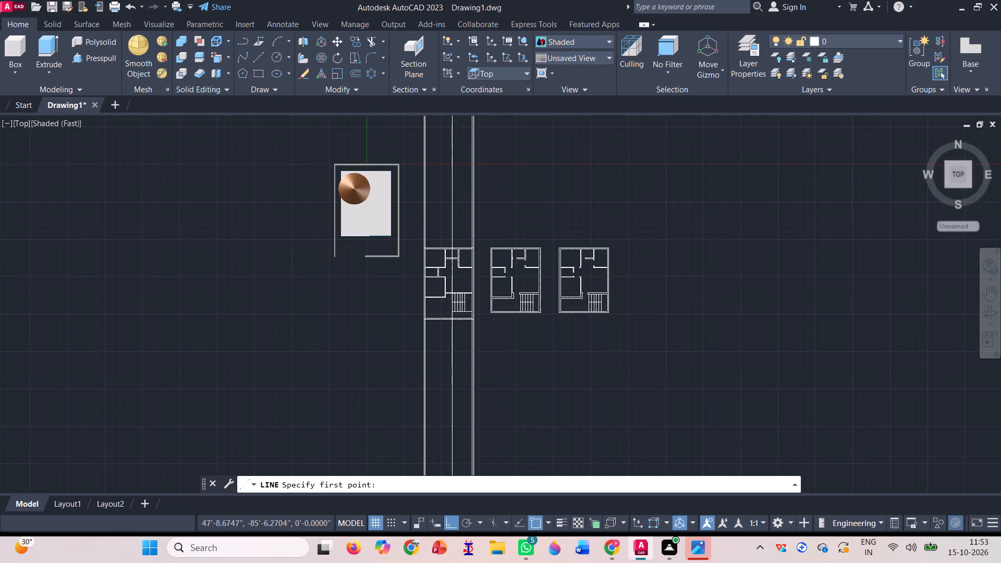
scroll(433, 436, "up", 3)
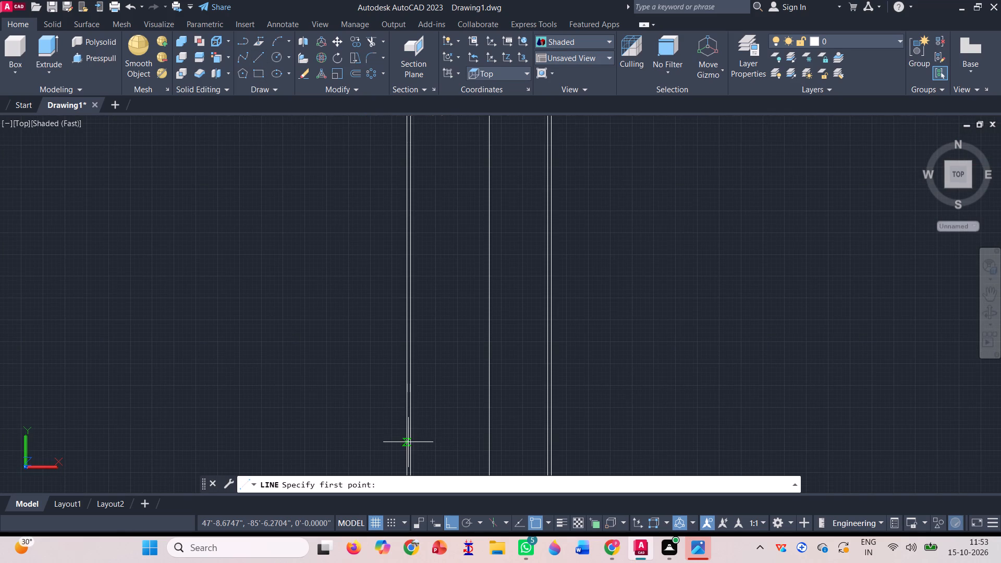
scroll(408, 442, "up", 3)
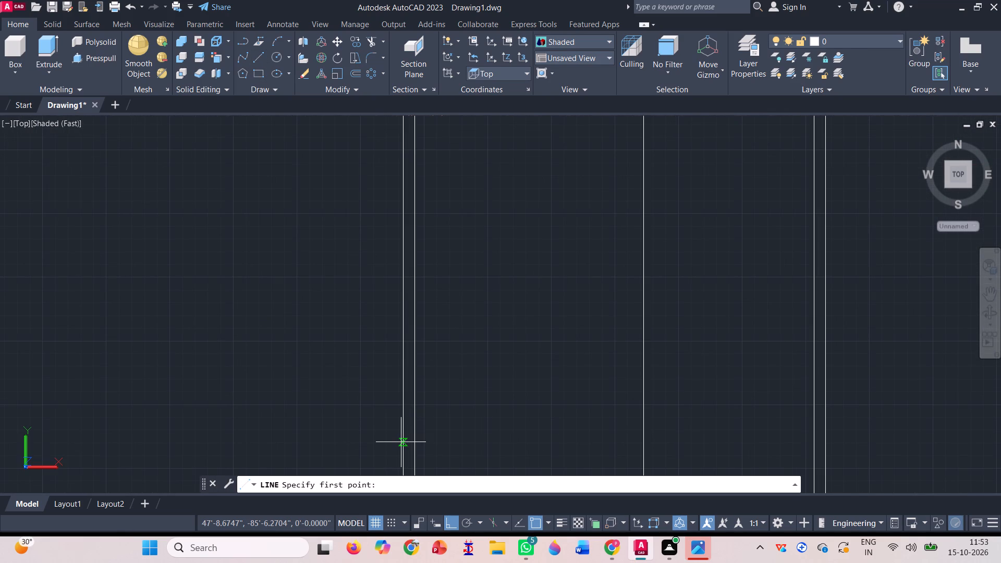
left_click(404, 444)
scroll(314, 447, "down", 2)
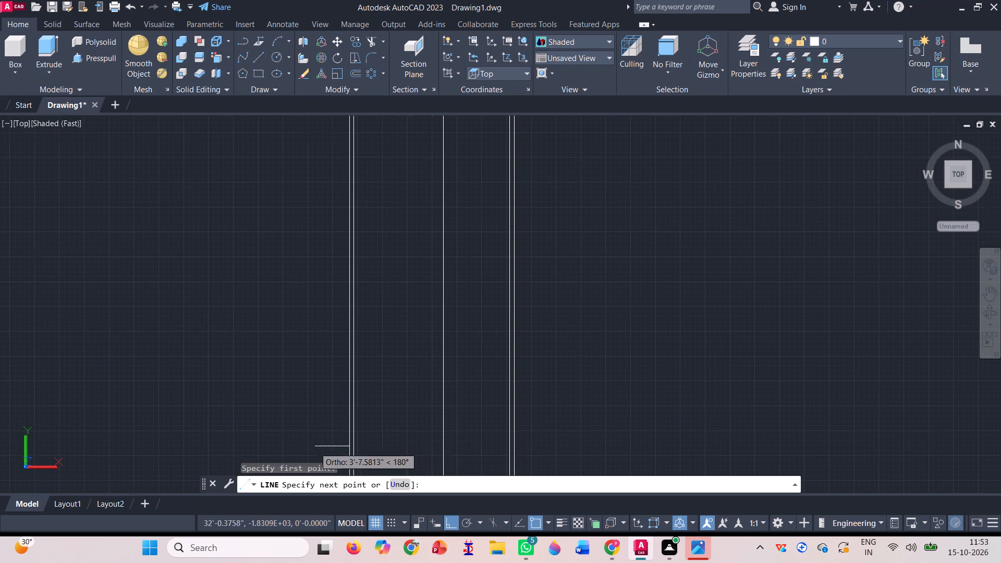
scroll(498, 433, "up", 2)
scroll(519, 402, "down", 2)
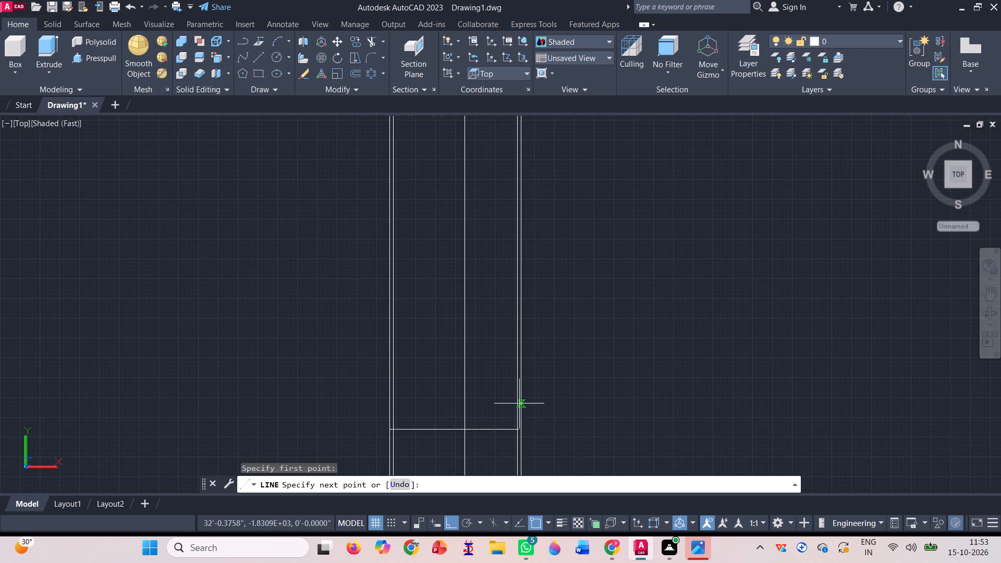
scroll(518, 442, "up", 3)
left_click(527, 417)
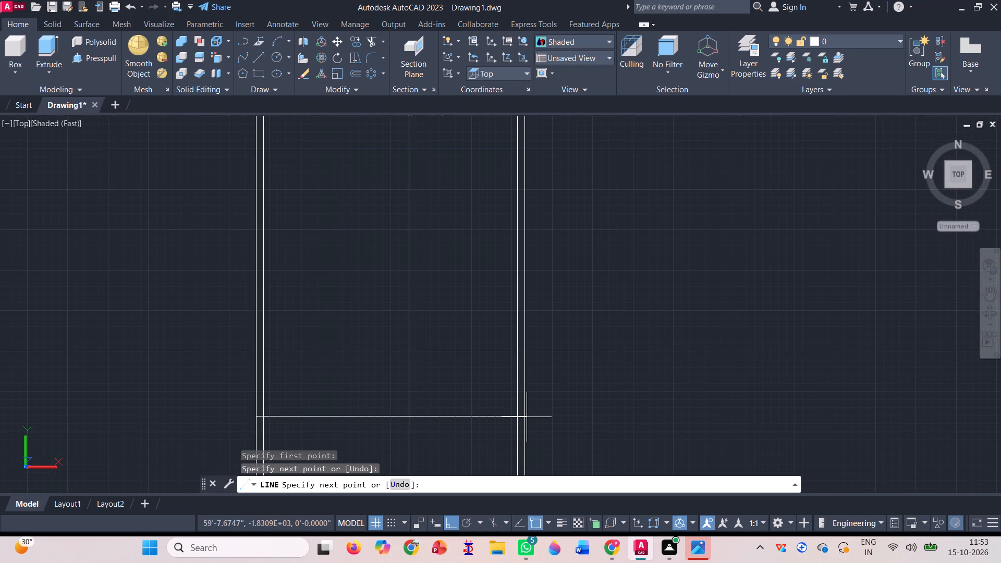
key("space")
Draw level-marking line segments of 10', 0'6", 10', 0'6" and 10' up from the base line's left end, plus a 0'6" stub leftward.
scroll(582, 401, "down", 2)
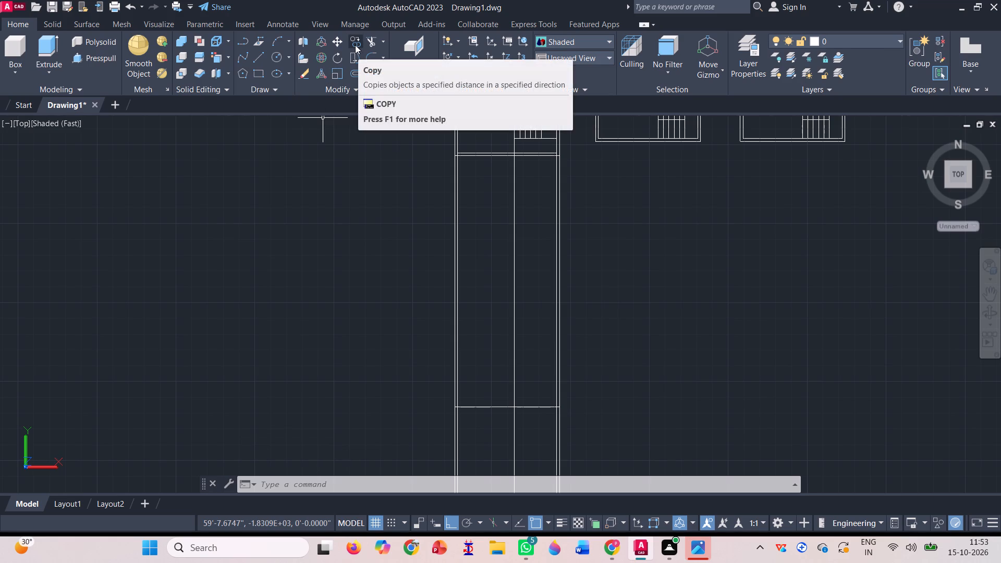
left_click(260, 56)
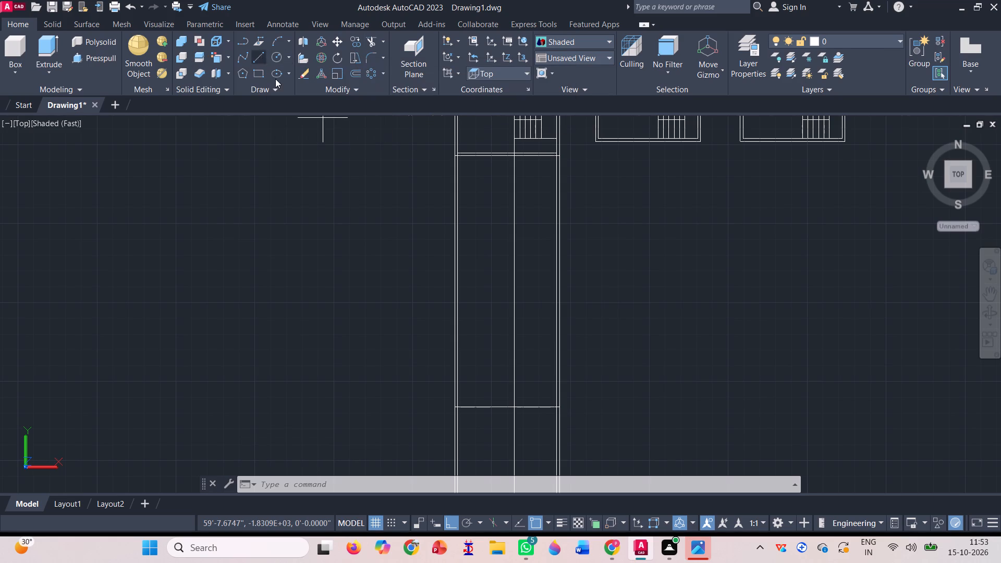
scroll(447, 376, "up", 2)
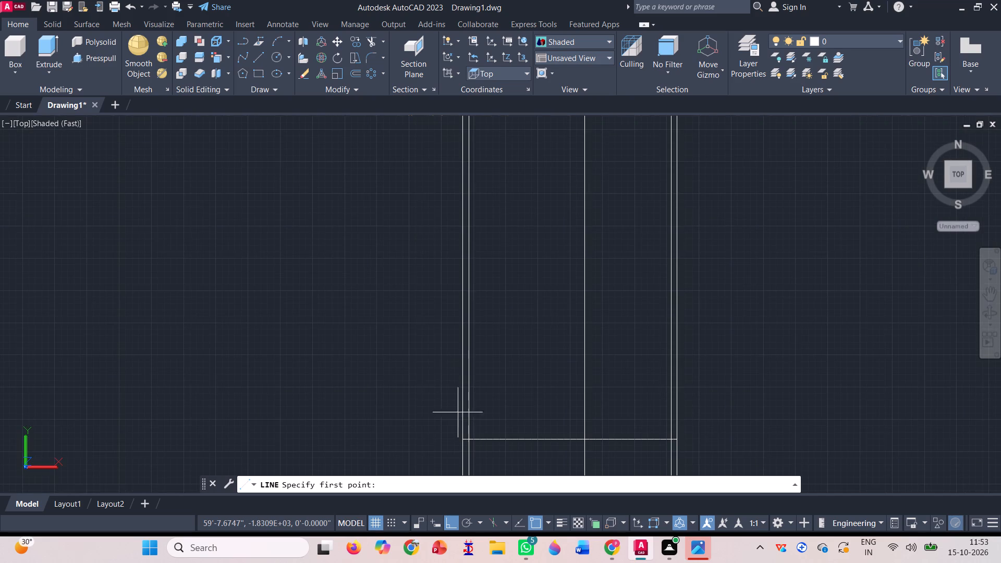
scroll(460, 431, "up", 4)
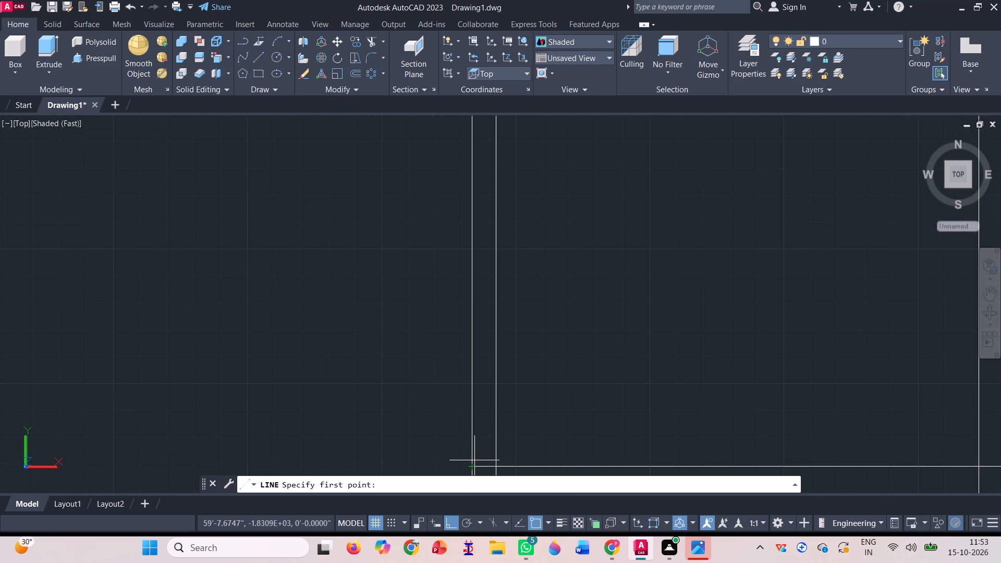
left_click(471, 466)
scroll(387, 424, "down", 3)
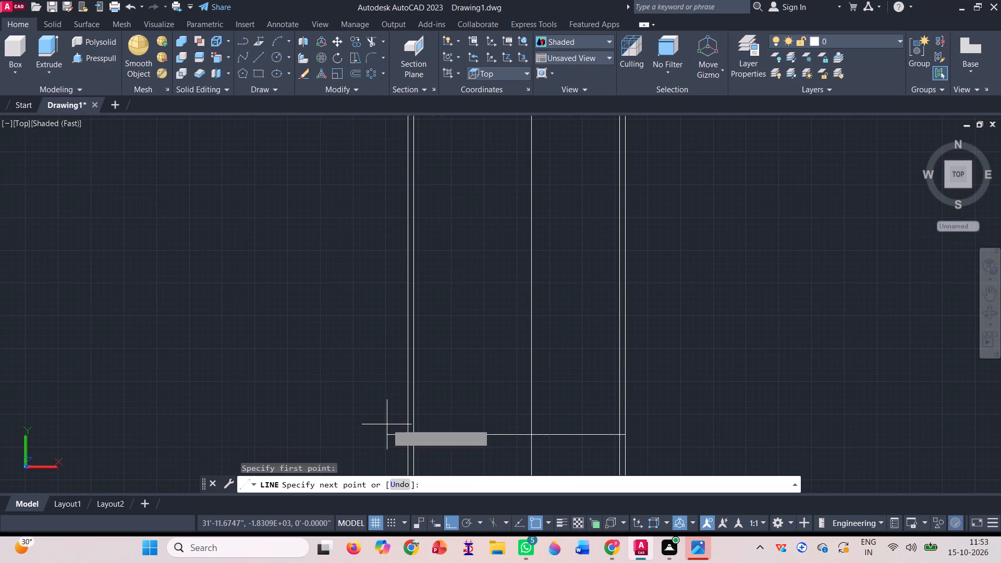
type("10'")
key("Return")
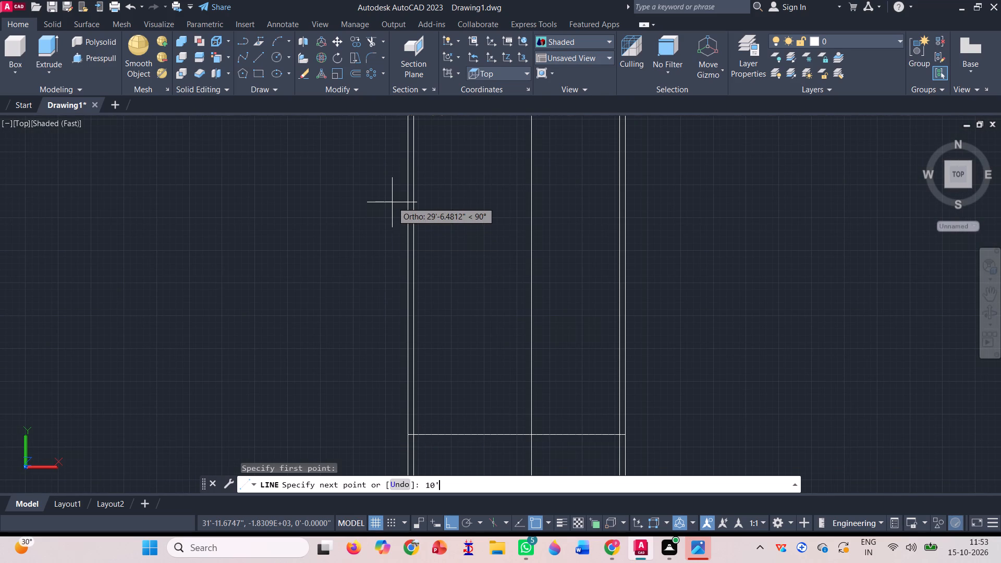
type("0'6\"")
key("Return")
type("10'")
key("Return")
type("0'6\"")
key("Return")
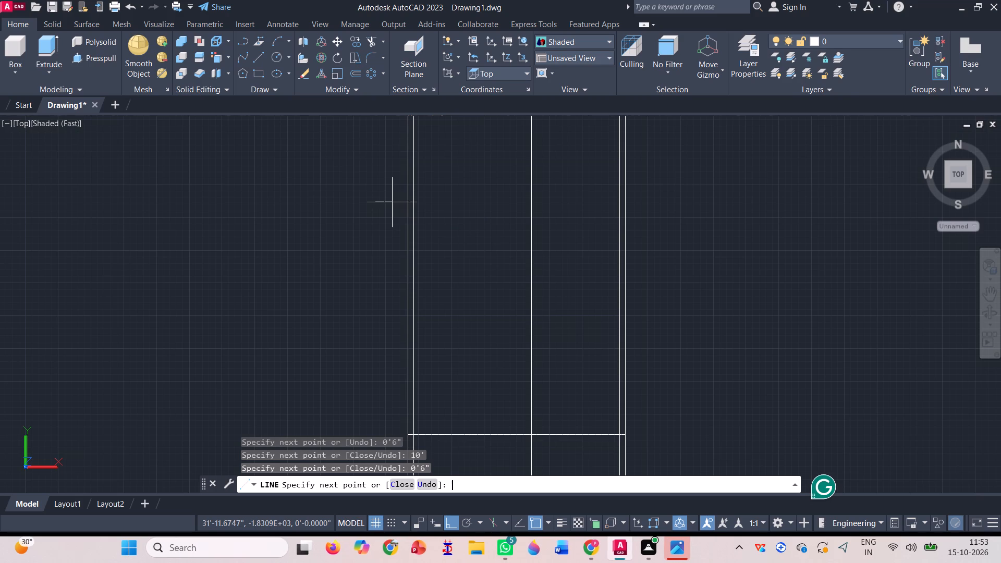
type("10'")
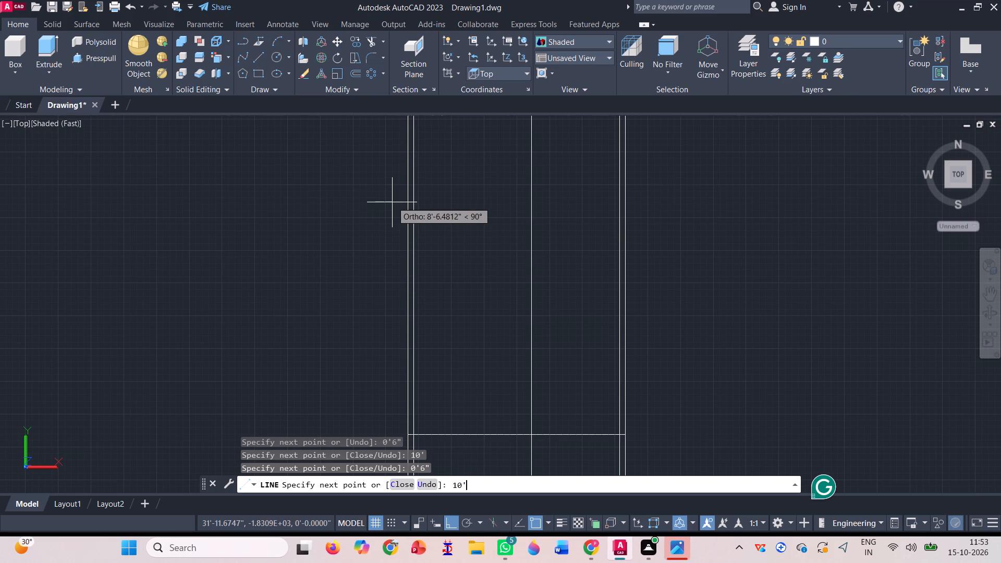
key("Return")
type("0'6\"")
key("Return")
key("Return")
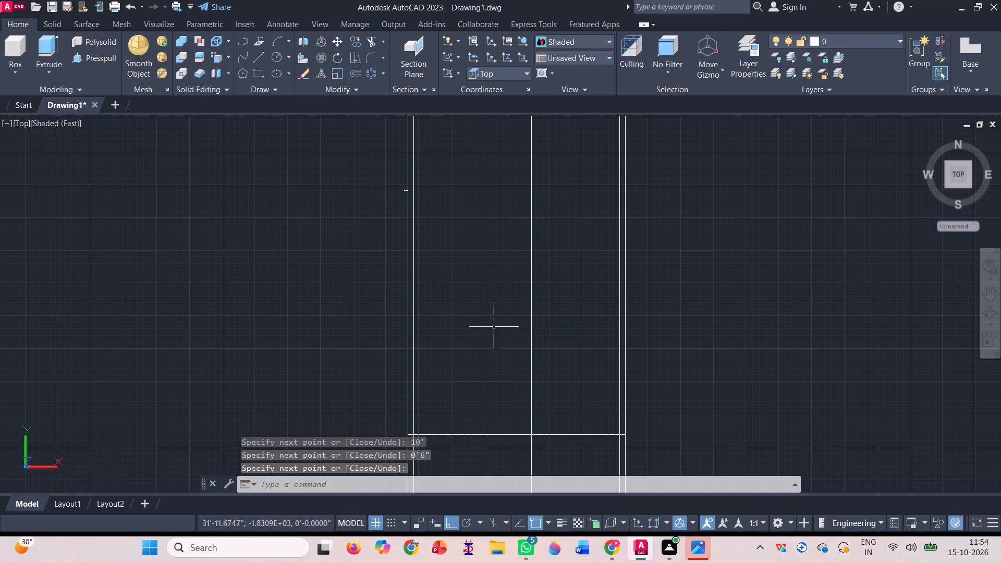
Copy the horizontal base line upward to the five level points marked by the ends of the 10' and 0'6" segments.
scroll(471, 295, "down", 2)
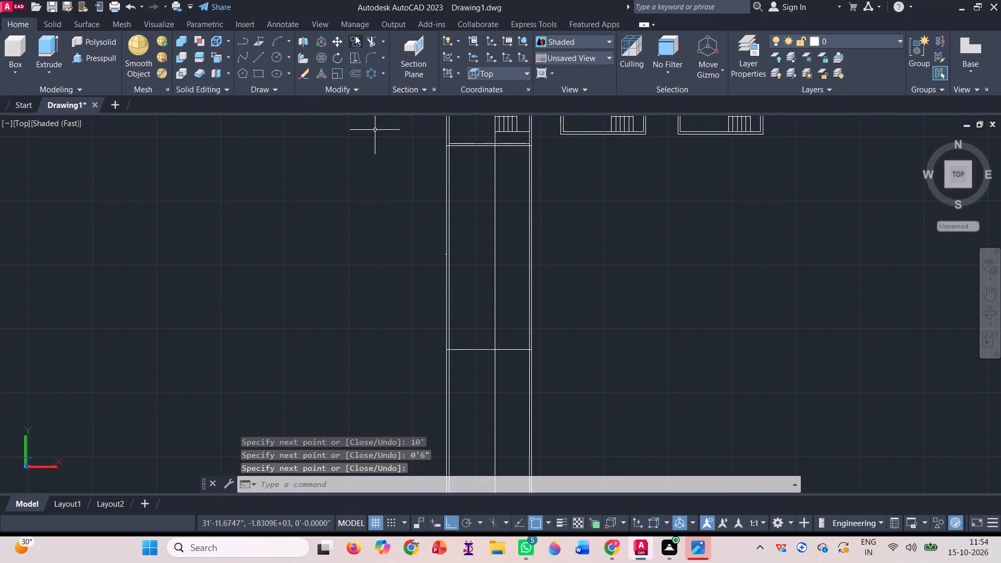
left_click(353, 34)
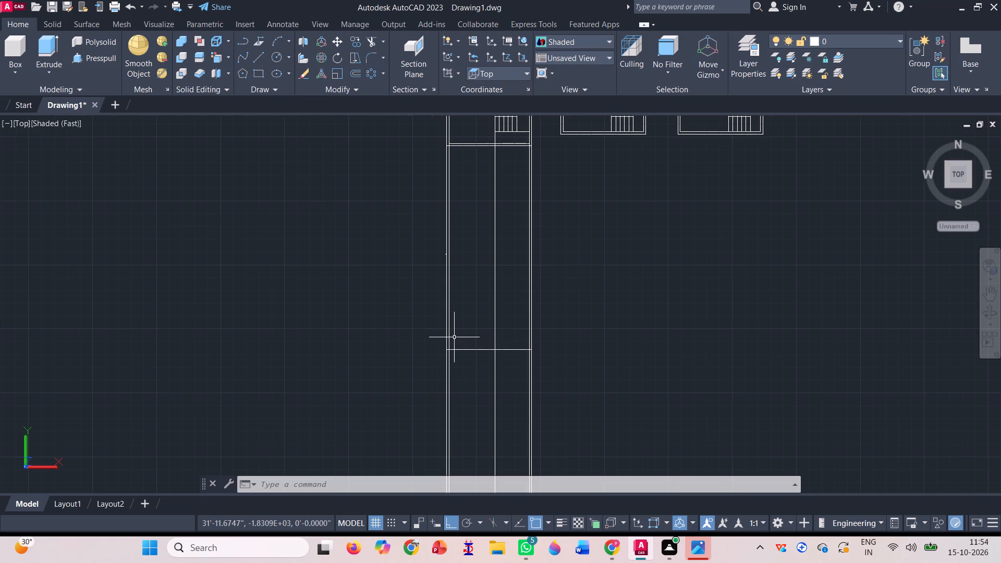
type("co")
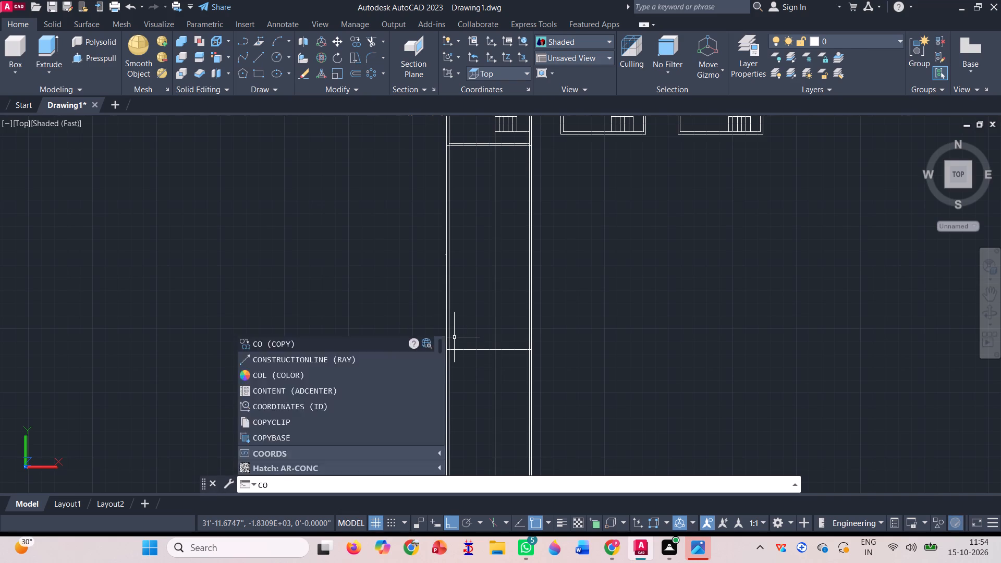
key("Return")
left_click(470, 348)
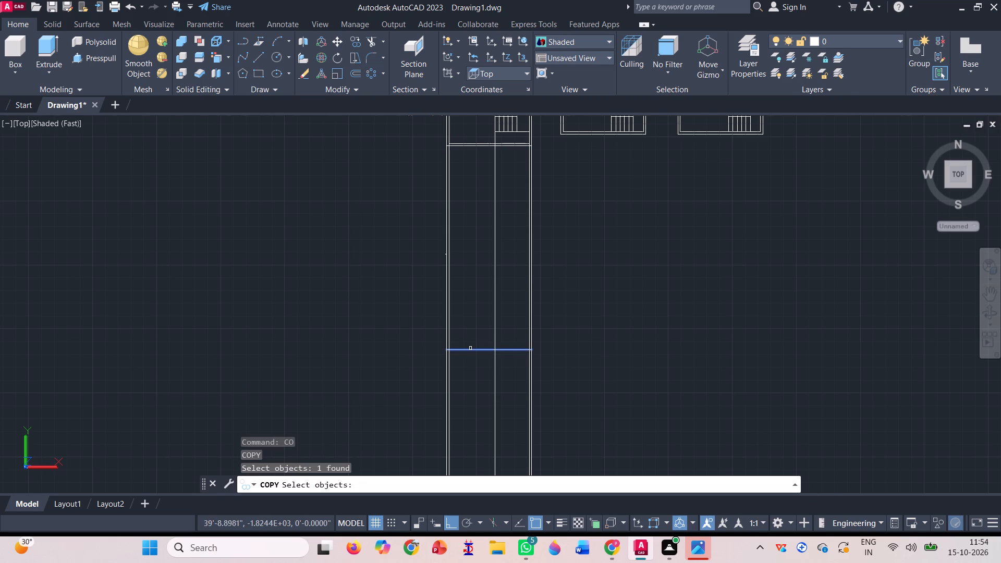
key("space")
scroll(445, 346, "up", 3)
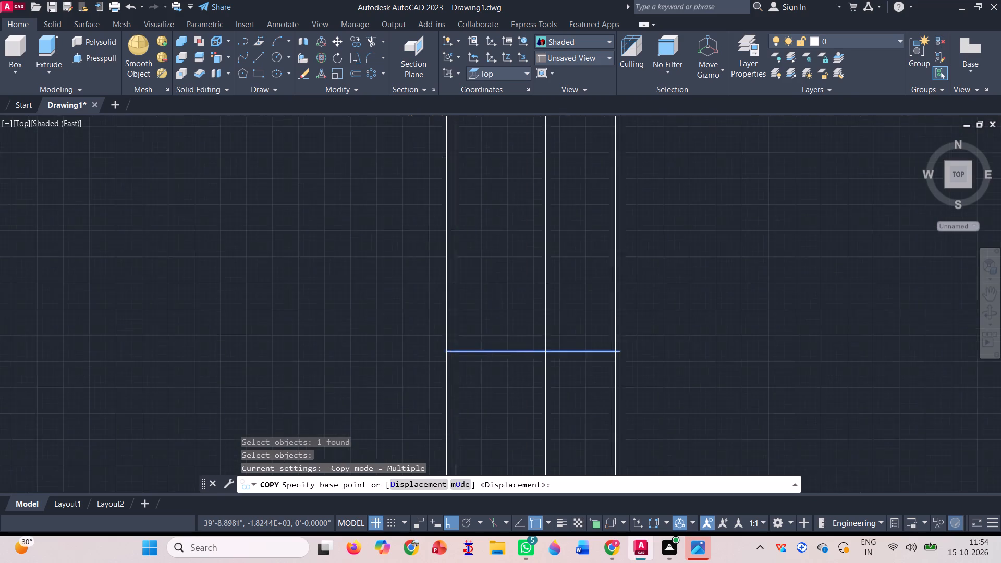
scroll(445, 345, "up", 1)
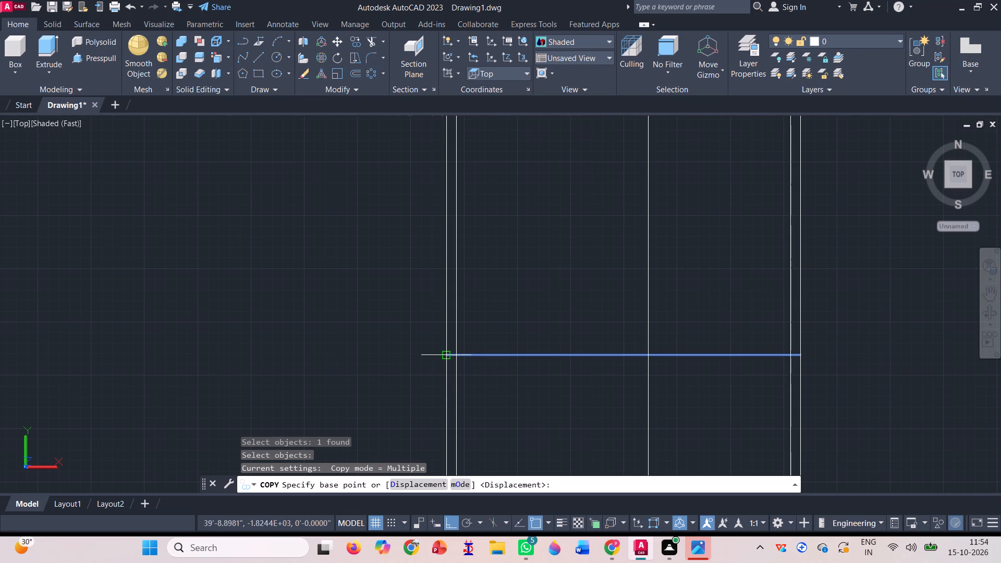
left_click(447, 354)
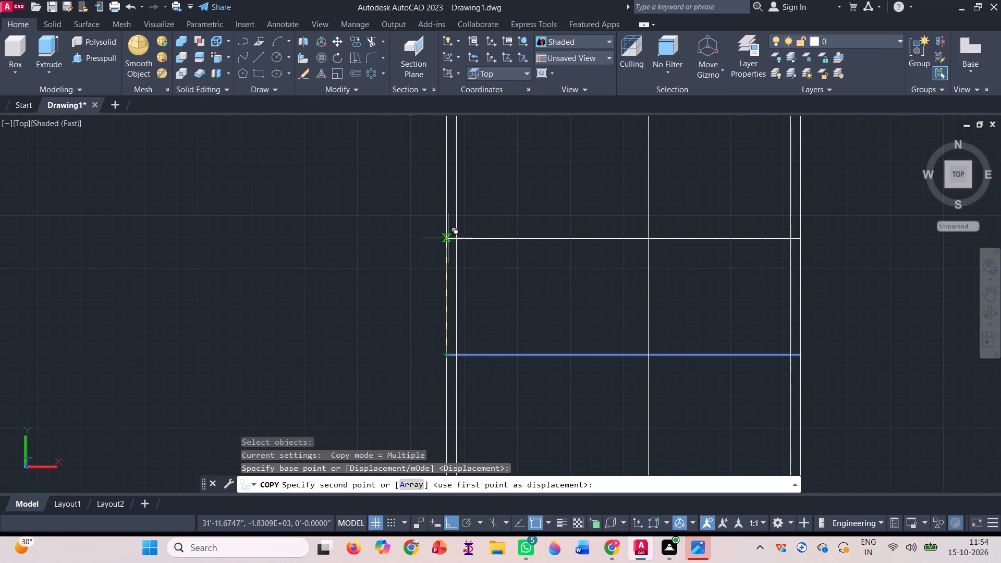
left_click(446, 224)
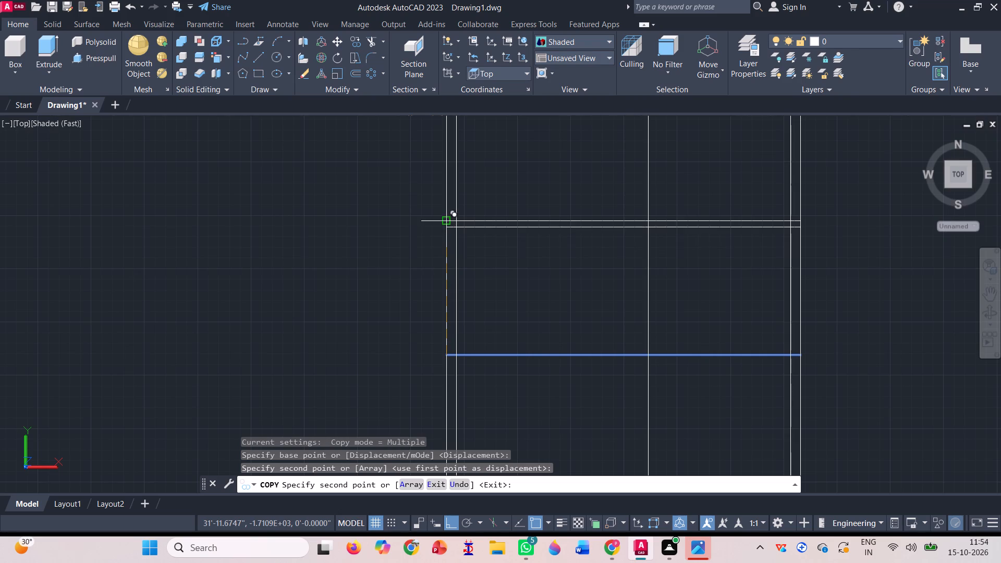
scroll(448, 219, "up", 1)
left_click(448, 219)
scroll(434, 285, "down", 1)
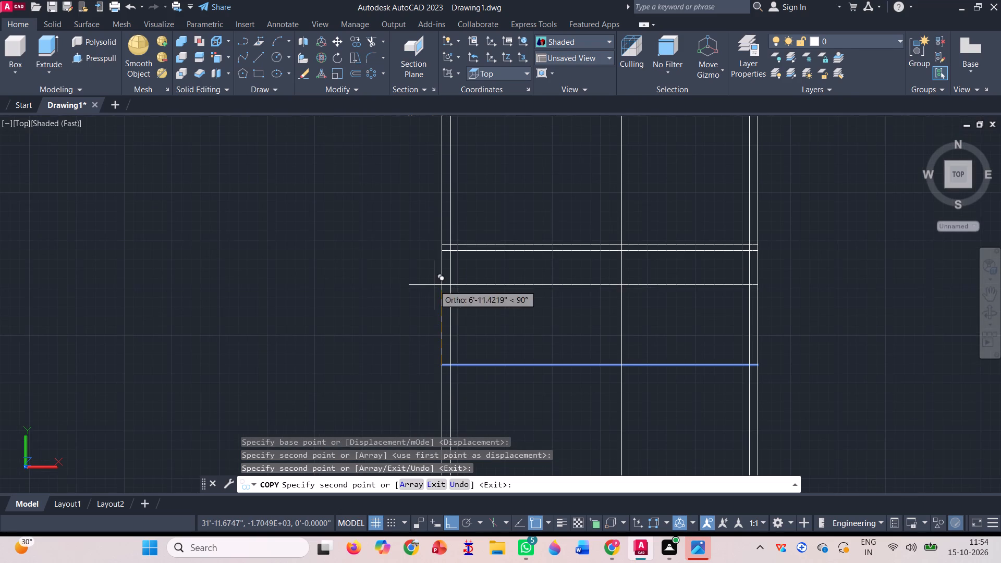
scroll(447, 302, "down", 1)
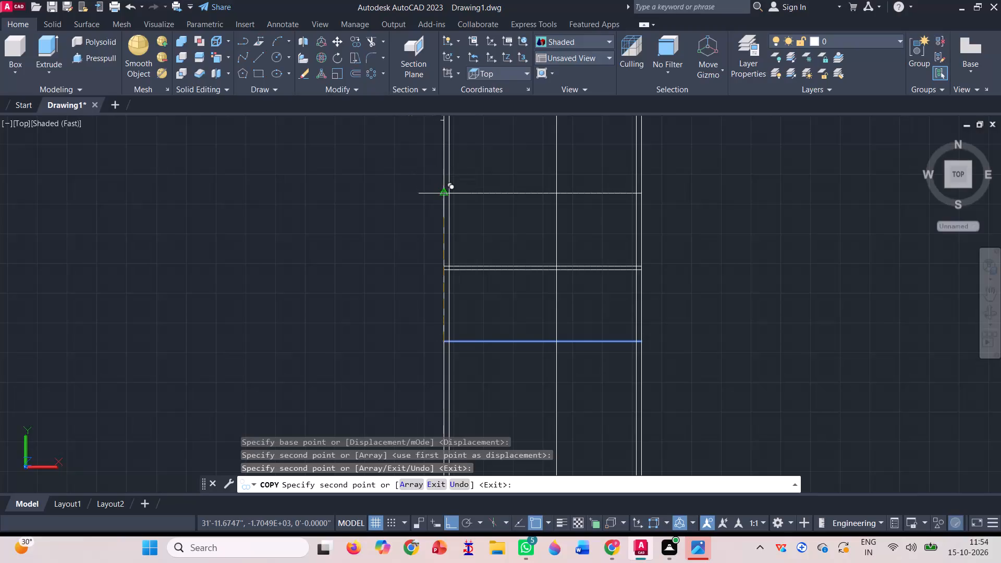
left_click(445, 191)
scroll(447, 191, "up", 3)
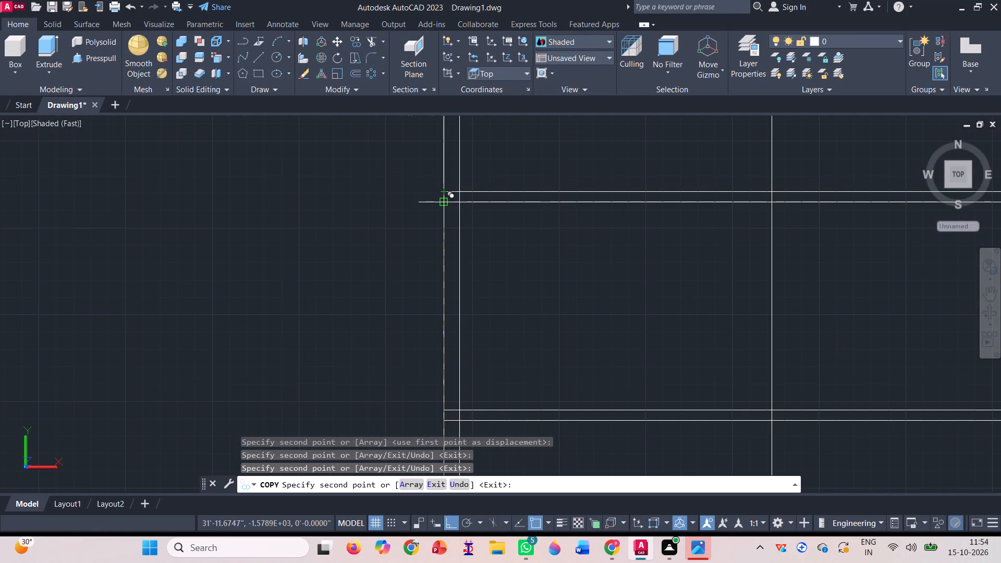
left_click(446, 202)
scroll(435, 242, "down", 2)
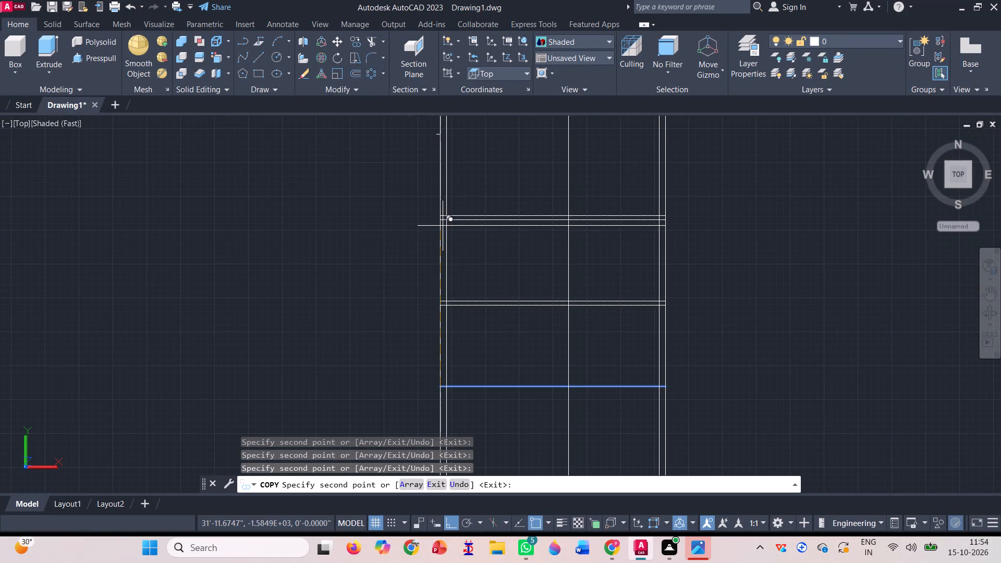
scroll(440, 132, "up", 3)
left_click(440, 131)
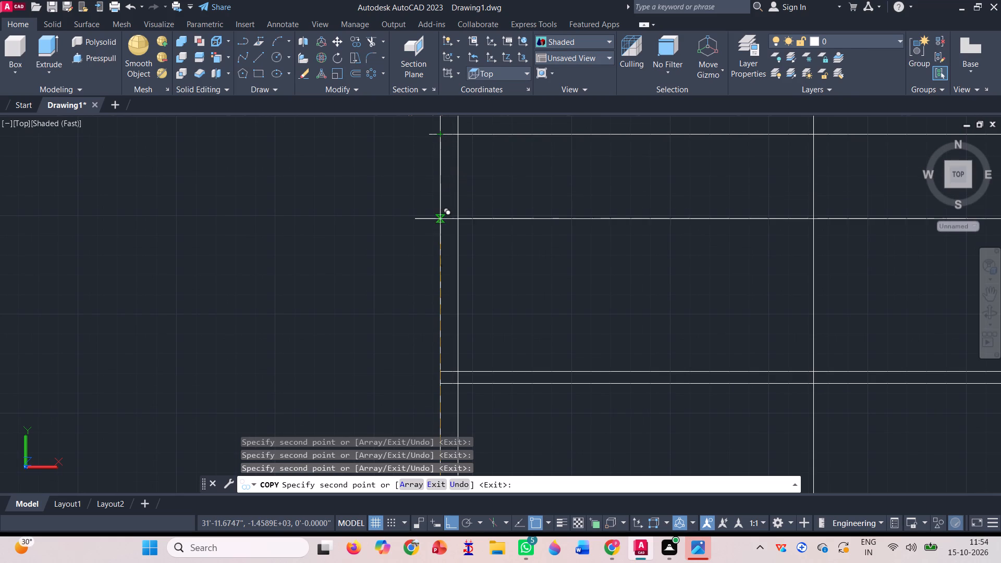
scroll(443, 254, "down", 2)
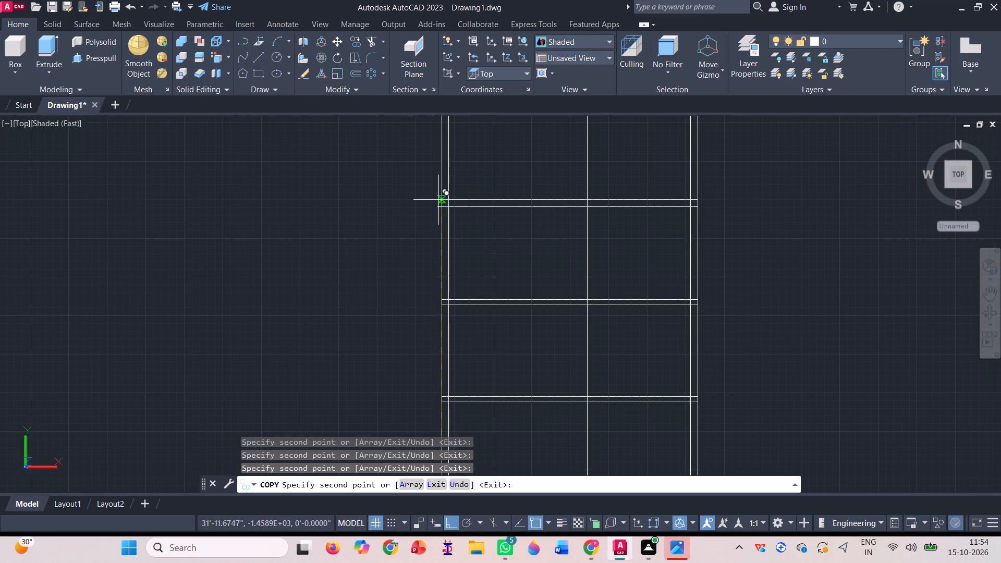
key("space")
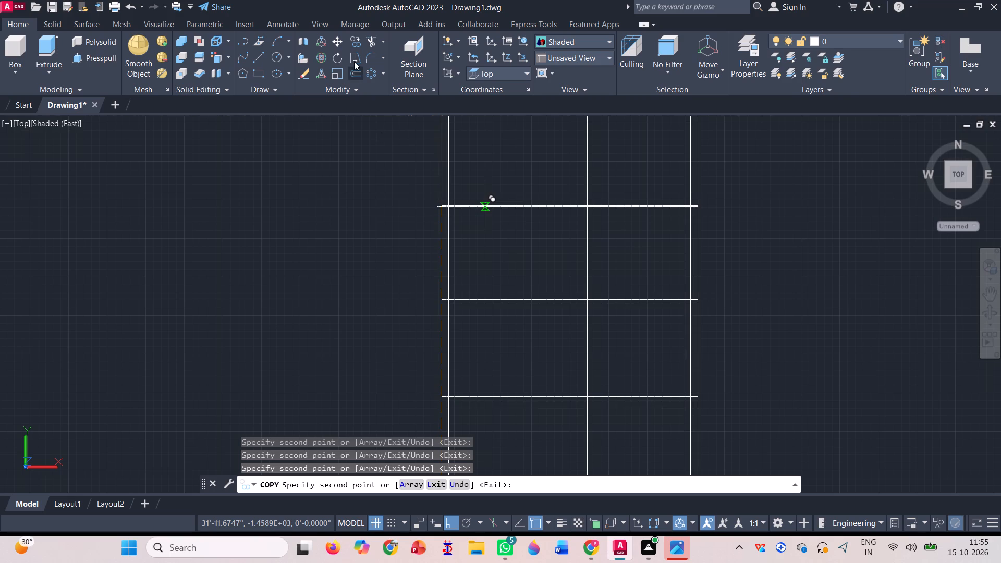
Trim the short stub that overhangs the outer left vertical line at the topmost level line.
left_click(370, 42)
scroll(389, 172, "up", 2)
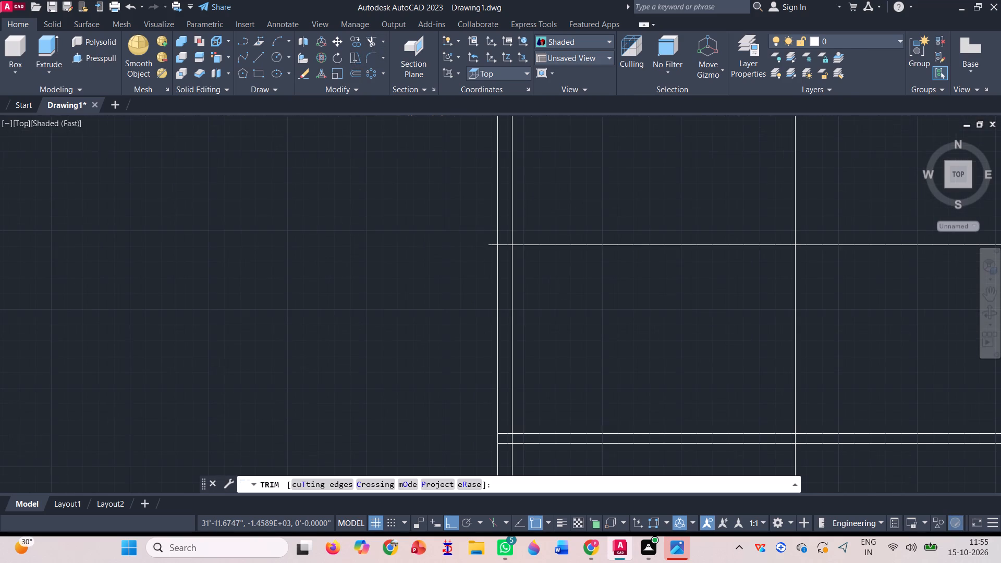
scroll(559, 278, "up", 2)
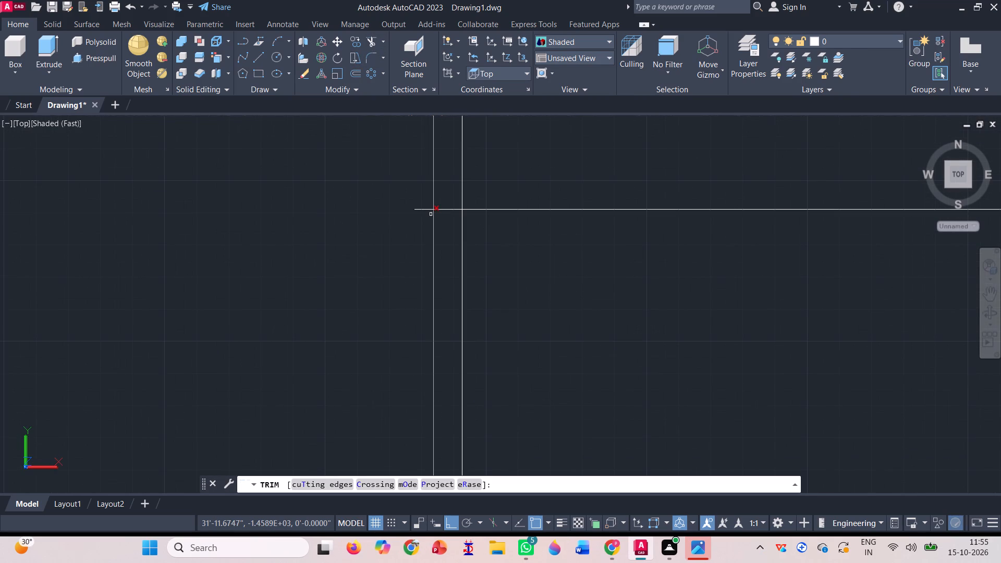
left_click(427, 211)
left_click(424, 209)
left_click(424, 209)
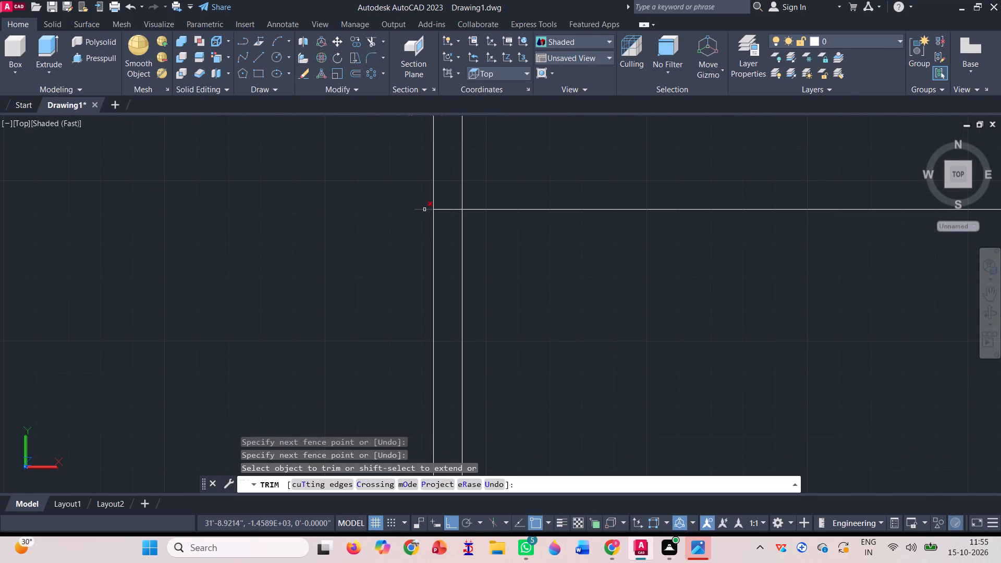
left_click(424, 209)
scroll(424, 209, "down", 5)
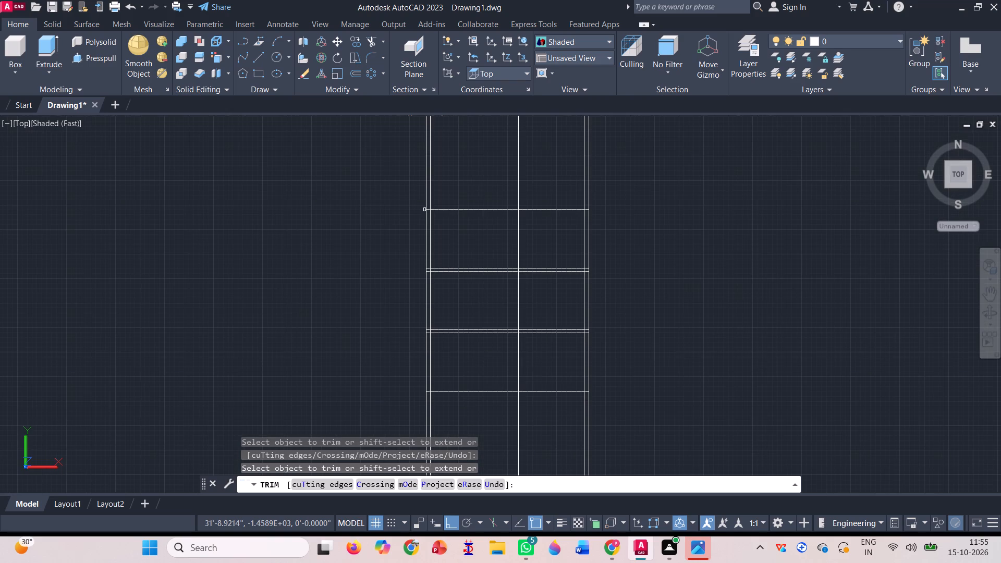
key("Escape")
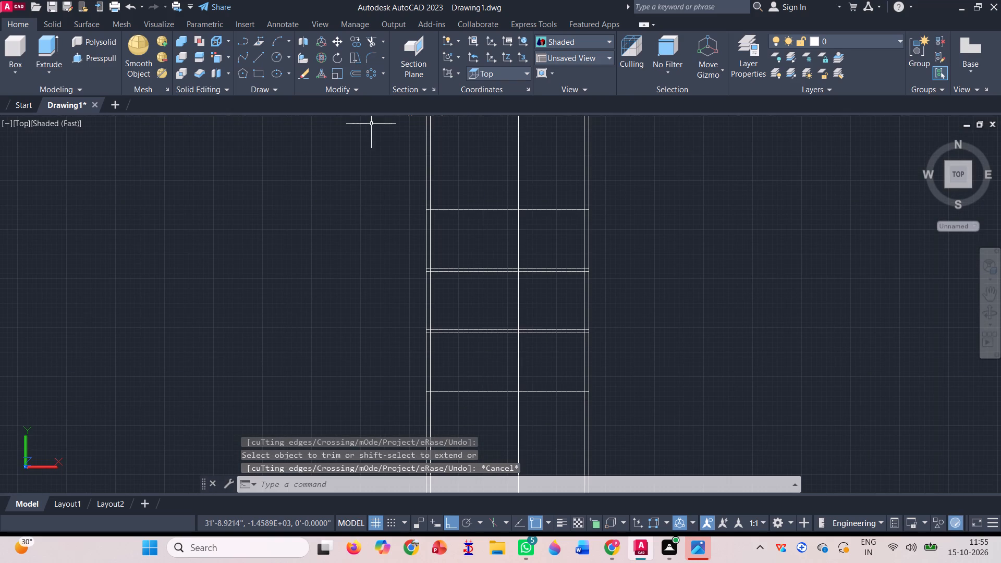
Copy the horizontal base line of the elevation 0'6" downward.
left_click(351, 39)
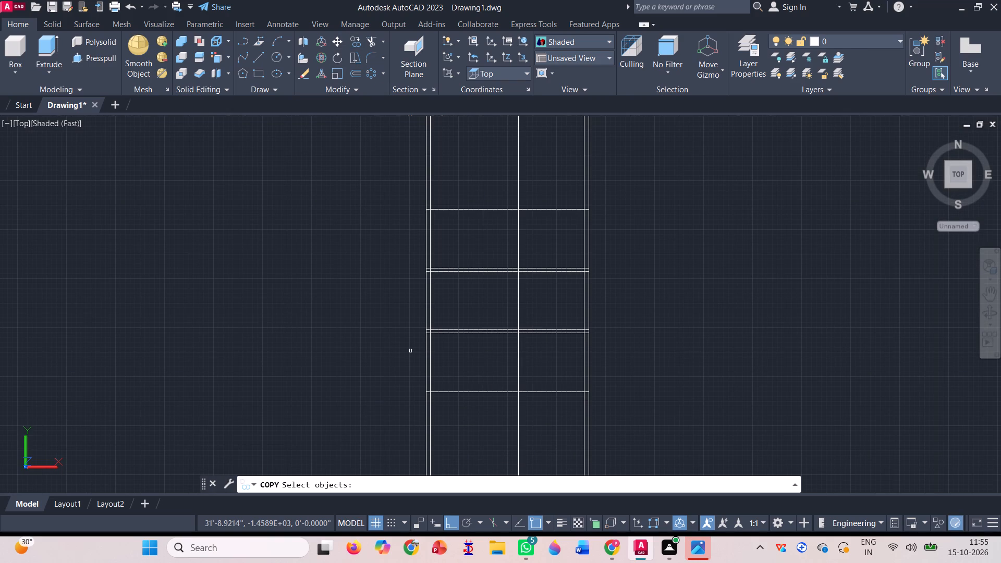
scroll(464, 397, "up", 2)
left_click(465, 391)
left_click(463, 360)
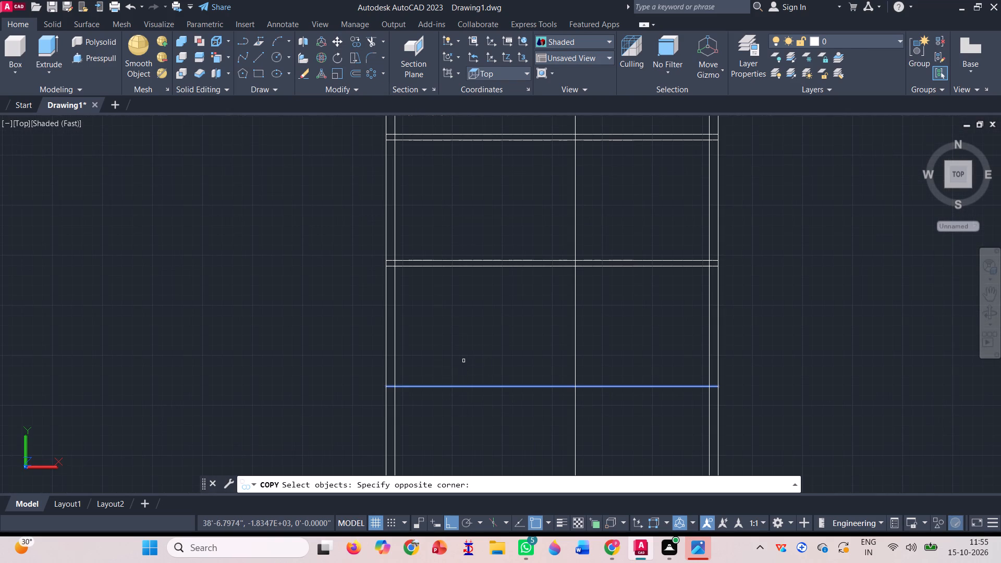
key("space")
left_click(467, 385)
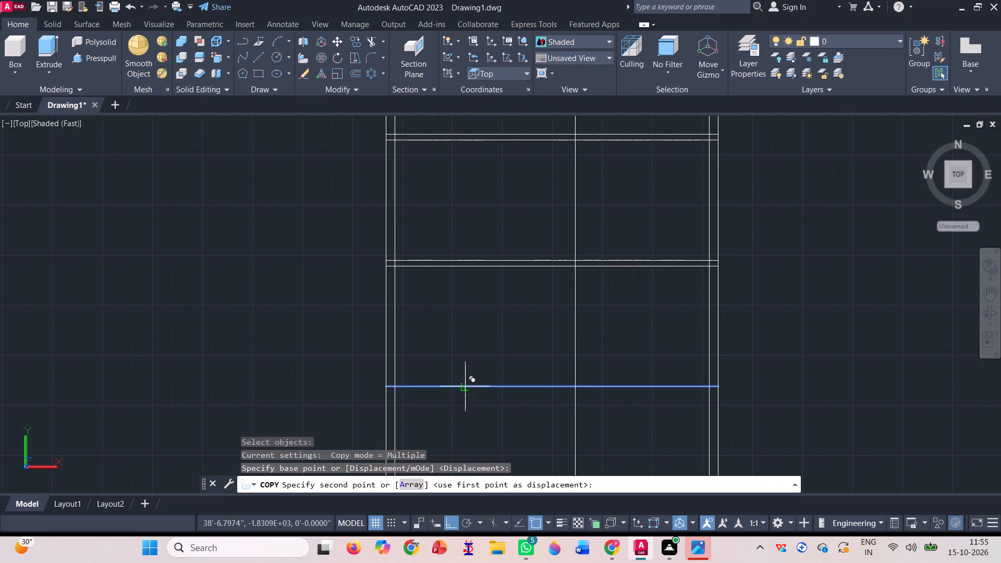
scroll(466, 372, "down", 1)
type("0'6\"")
key("Return")
key("Return")
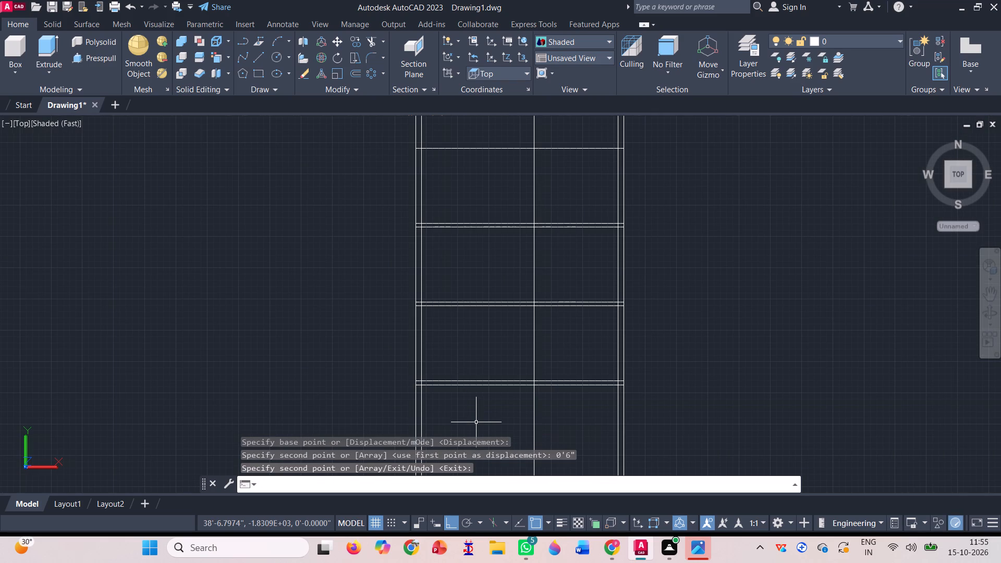
scroll(380, 409, "down", 1)
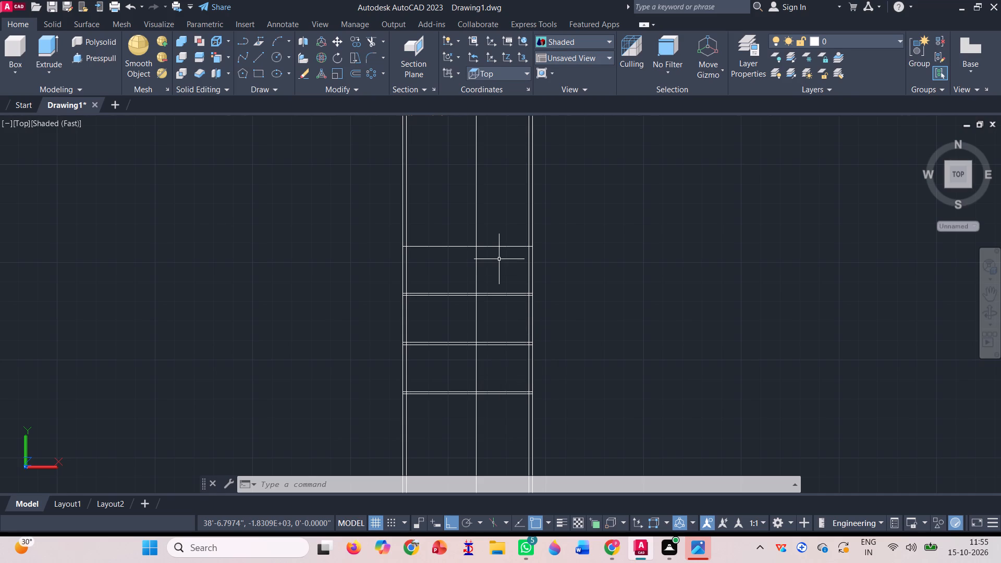
Copy the topmost level line upward at distances of 0'6" and 3'6".
left_click(356, 38)
scroll(447, 166, "up", 2)
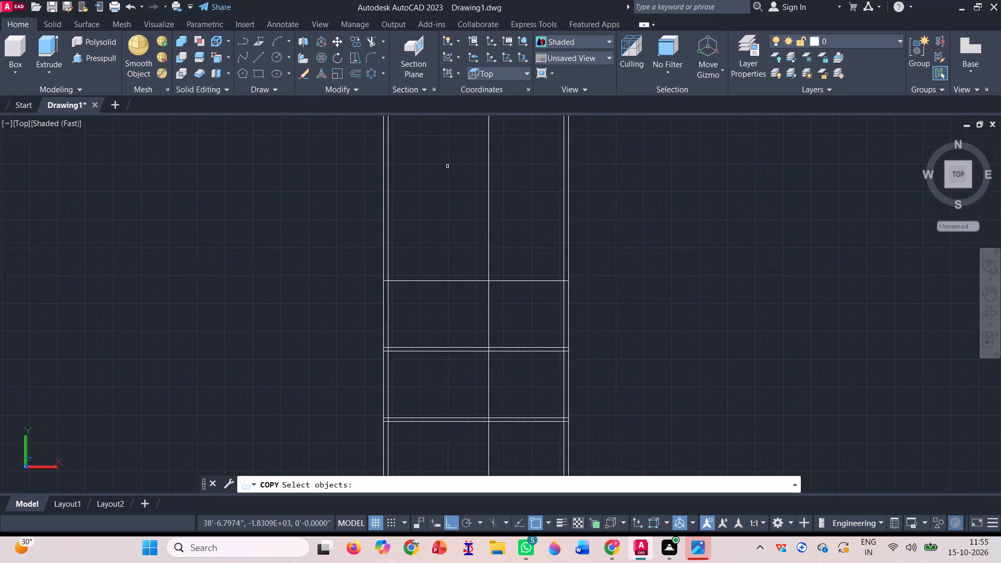
left_click(409, 326)
left_click(390, 338)
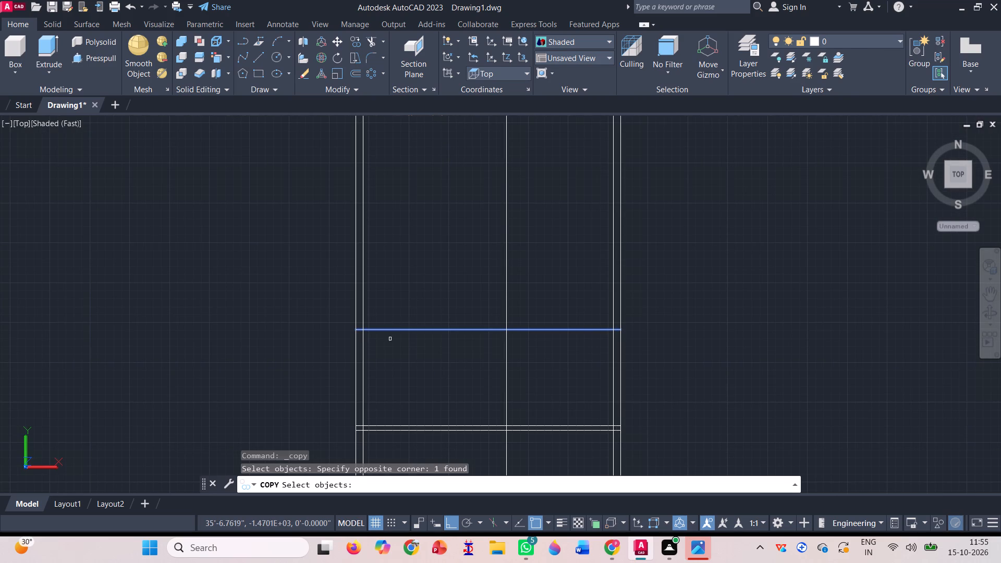
key("space")
left_click(392, 328)
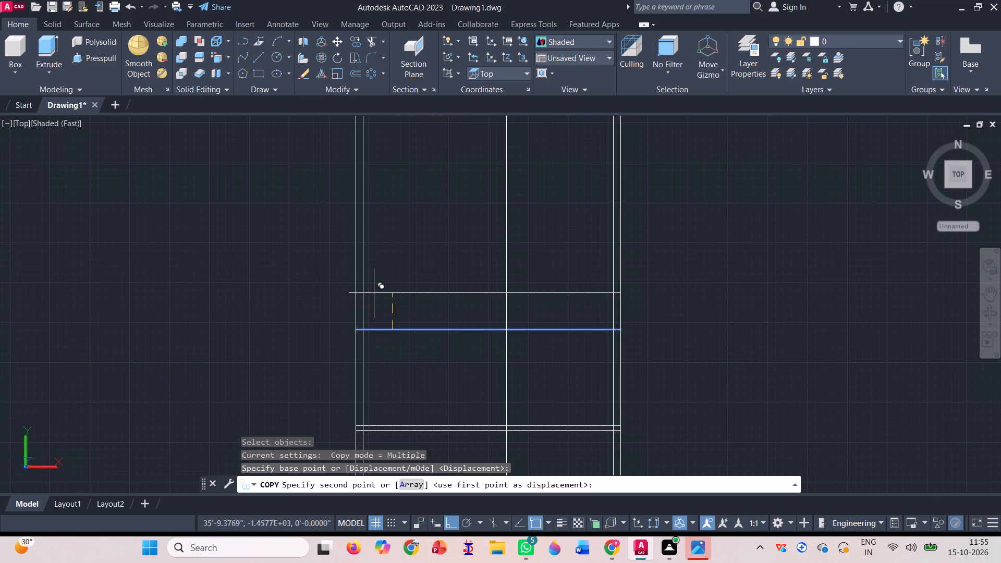
type("0'6\"")
key("Return")
type("3'")
type("6'")
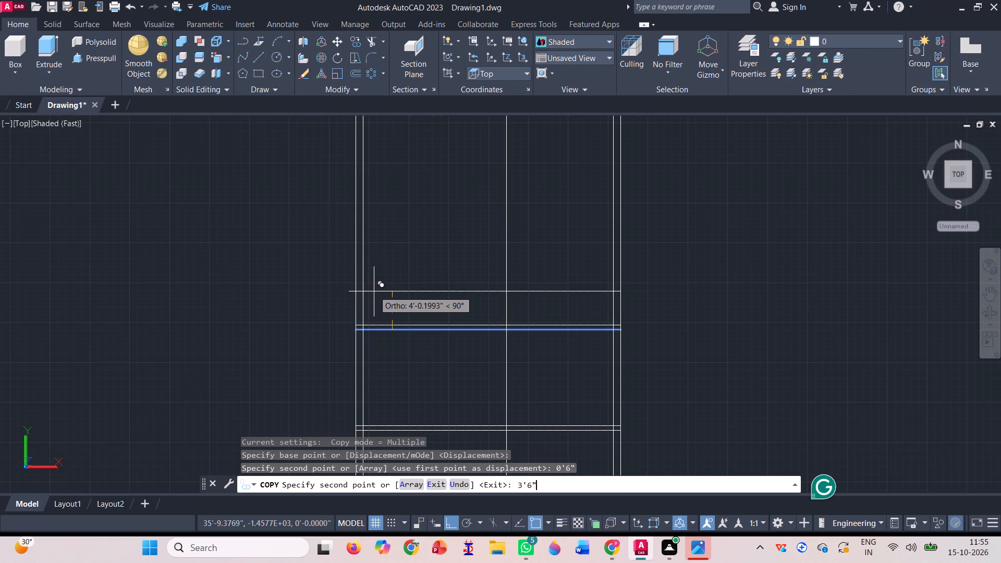
key("Return")
key("space")
scroll(374, 291, "down", 1)
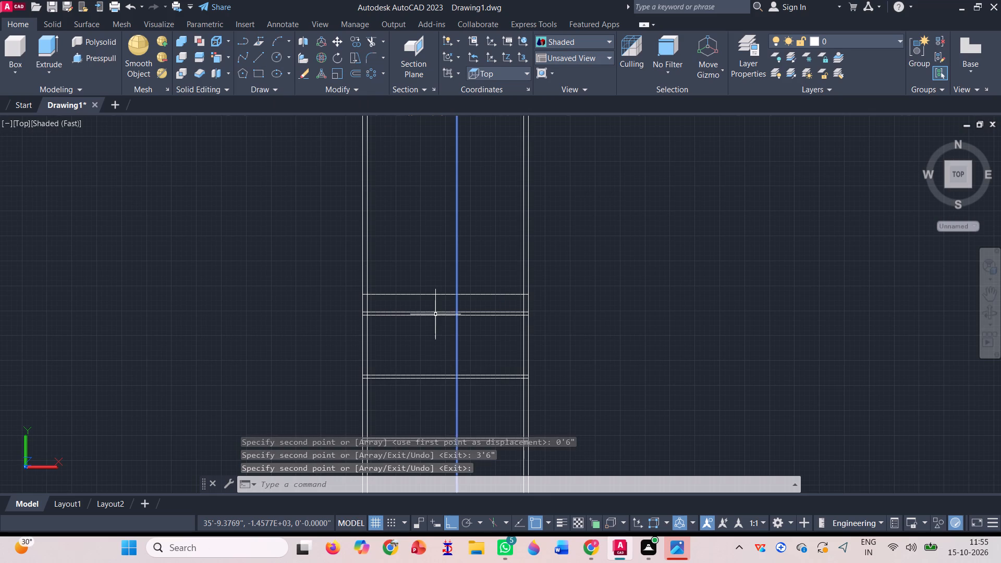
Trim the inner left and inner right vertical lines between the two highest level lines.
left_click(372, 41)
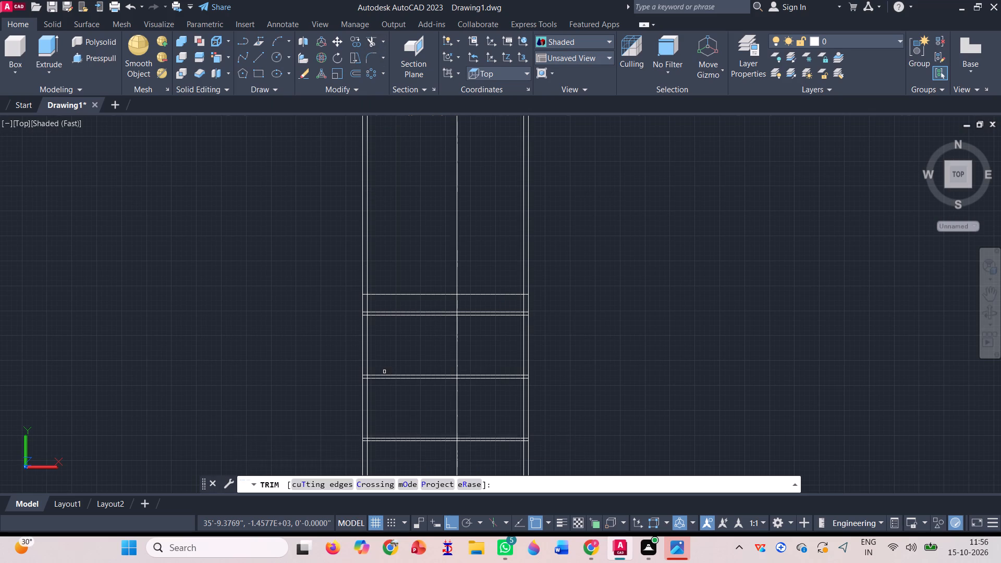
scroll(384, 371, "up", 2)
scroll(354, 256, "up", 3)
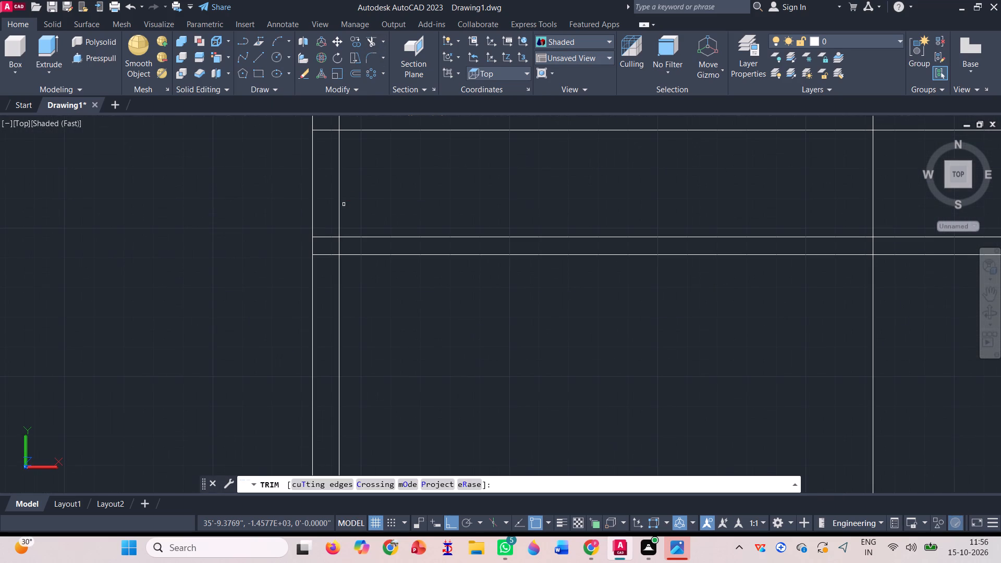
left_click(344, 203)
left_click(336, 201)
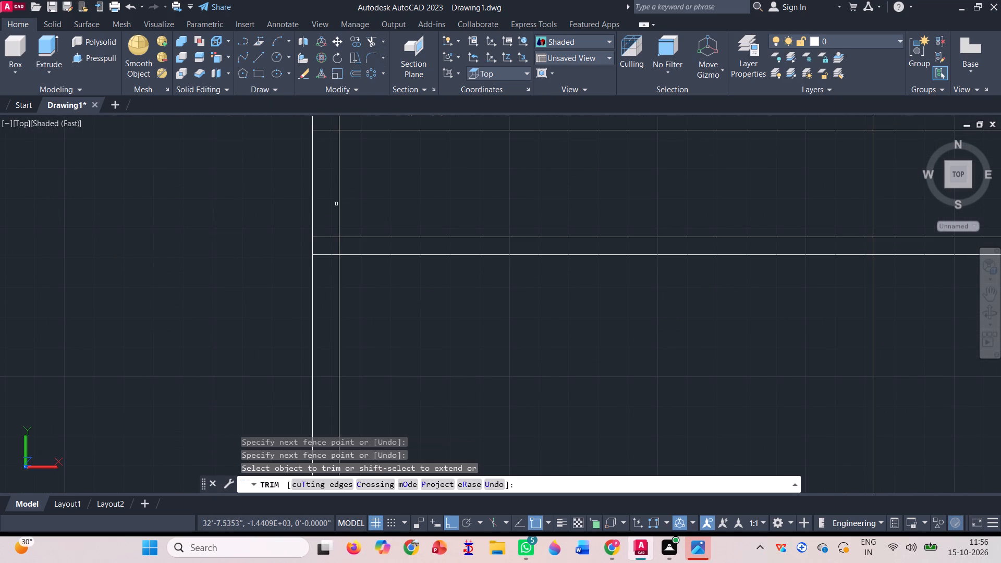
left_click(339, 207)
scroll(339, 207, "down", 2)
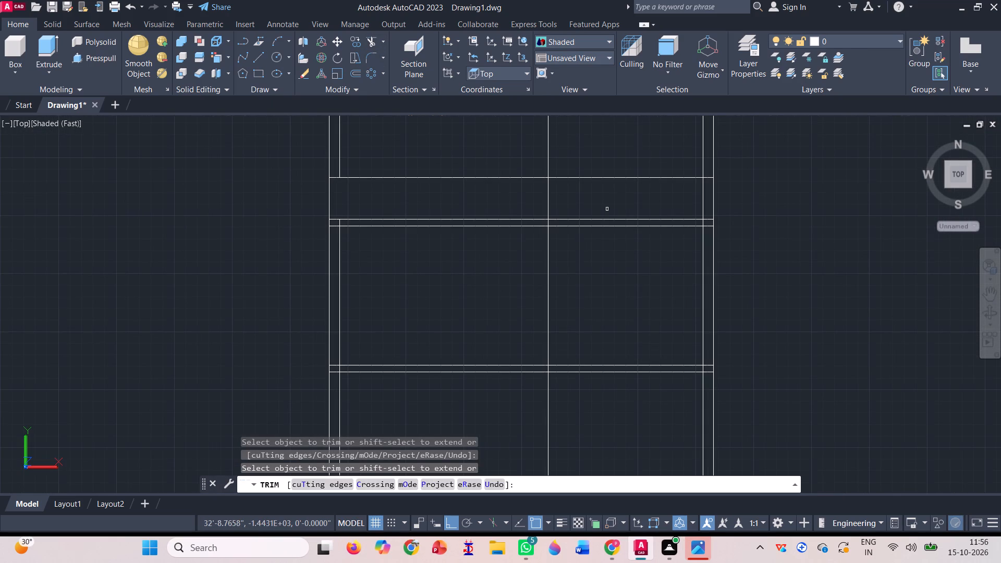
scroll(656, 204, "up", 2)
left_click(753, 177)
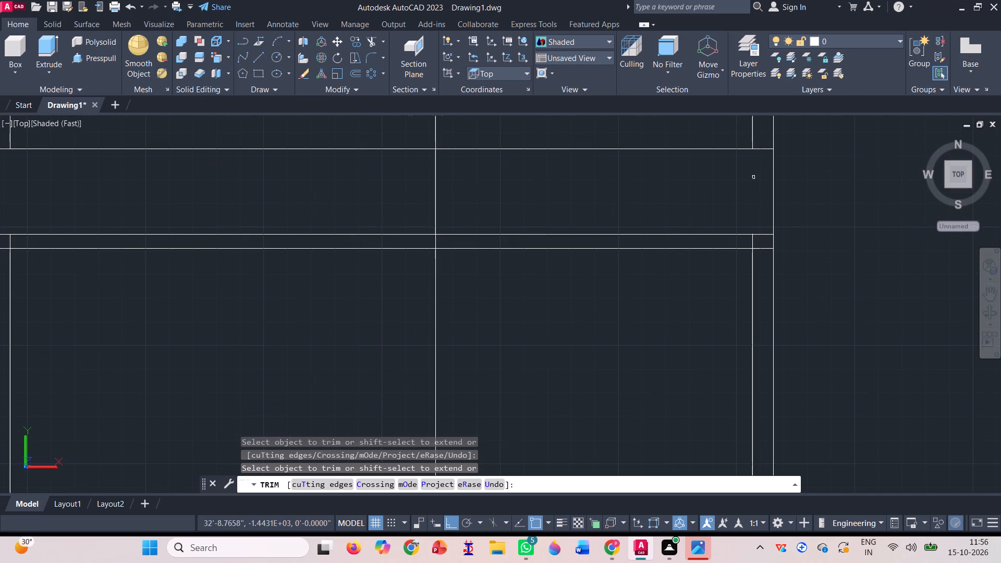
Trim the four outer and inner wall verticals where they run below the lowest base line.
scroll(621, 227, "down", 2)
scroll(547, 173, "down", 2)
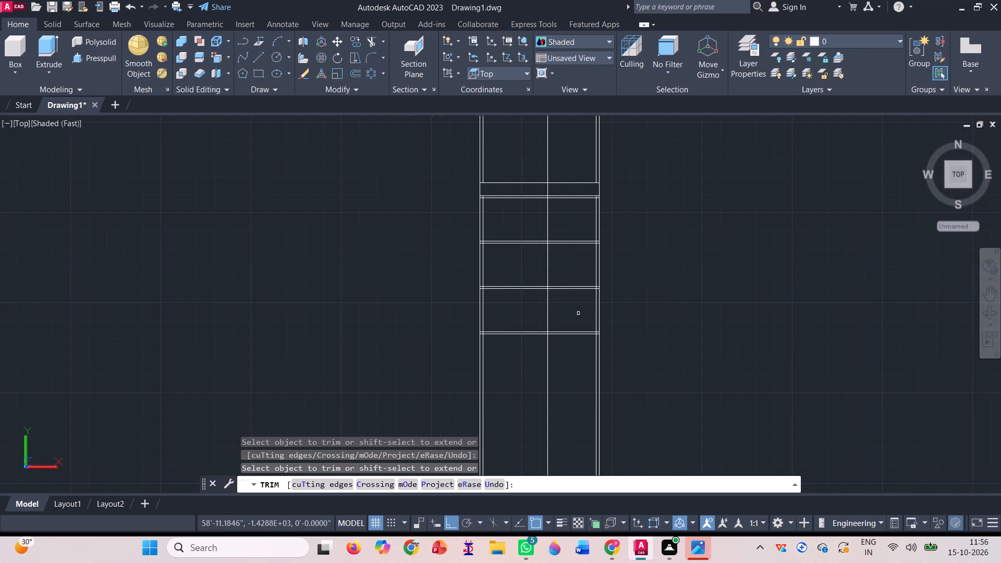
scroll(480, 355, "up", 2)
left_click(480, 355)
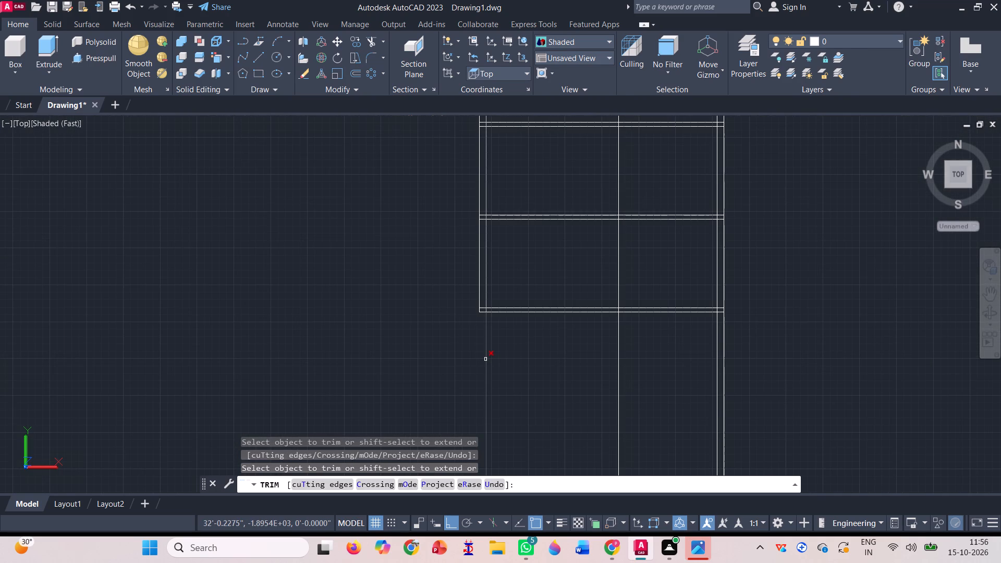
left_click(485, 359)
scroll(429, 374, "down", 1)
scroll(642, 353, "up", 1)
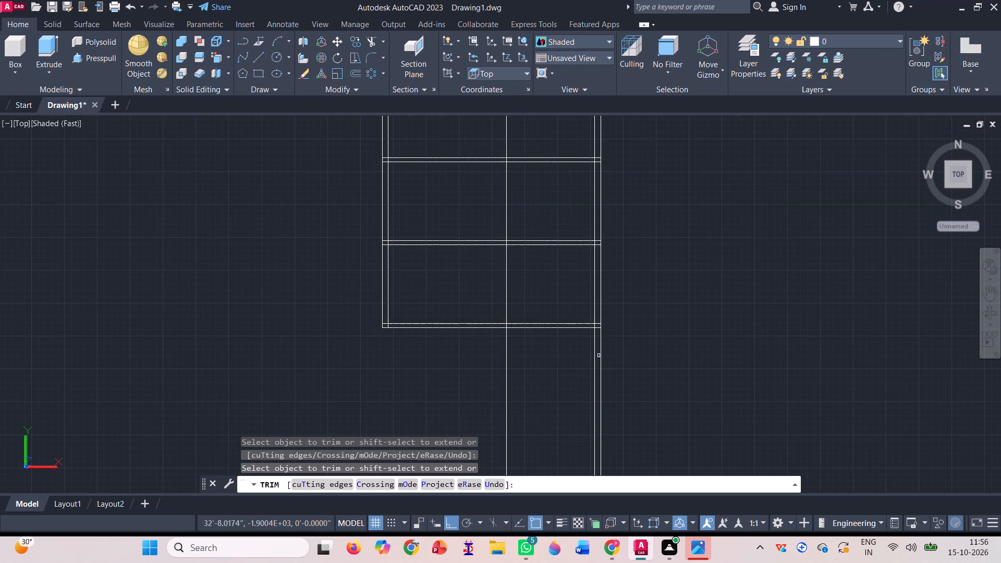
left_click(594, 350)
left_click(602, 357)
scroll(445, 401, "down", 1)
scroll(527, 355, "down", 2)
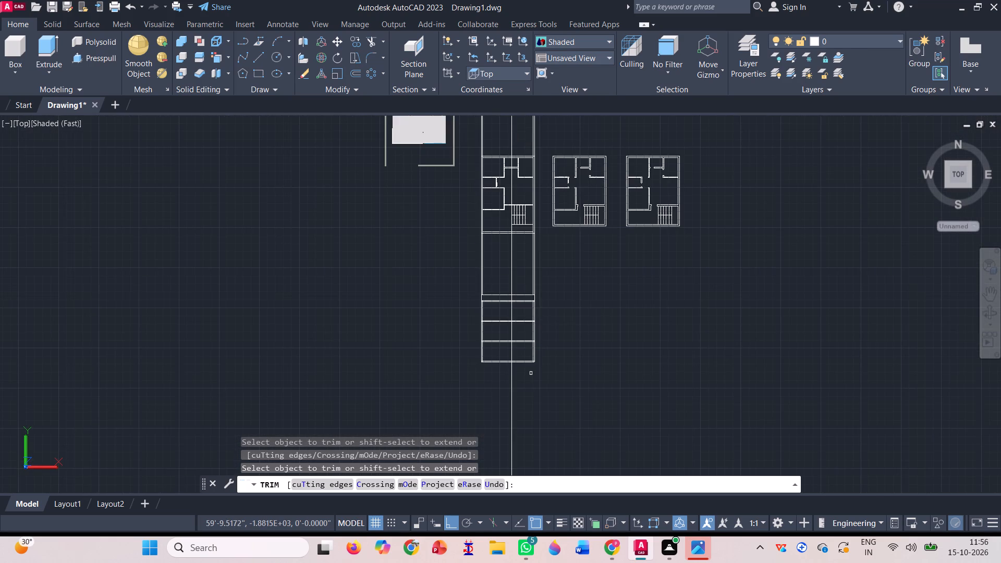
scroll(531, 373, "down", 1)
key("Escape")
Erase the left and right pairs of vertical projection lines running up from the elevation through the leftmost floor plan.
scroll(482, 180, "up", 1)
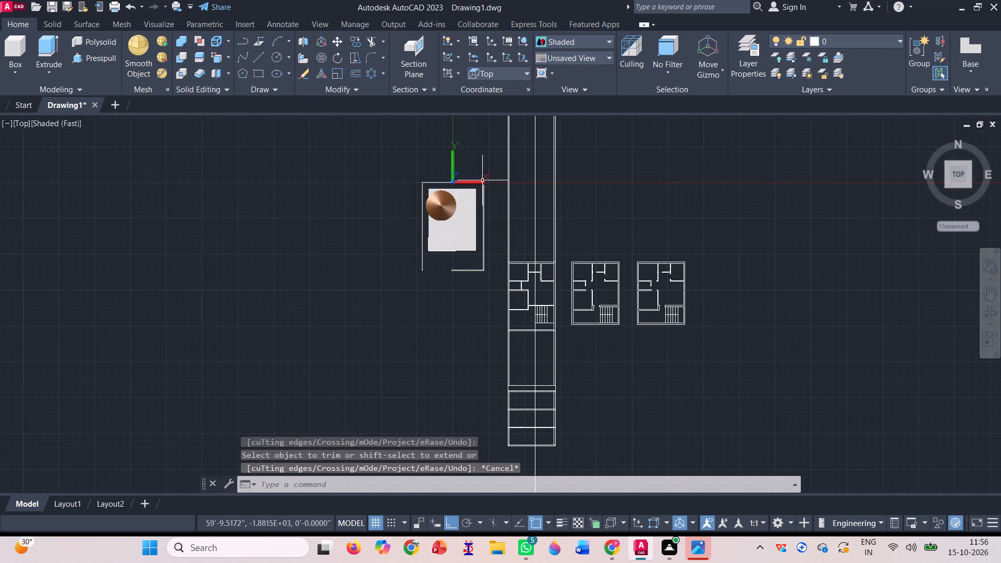
left_click(519, 156)
left_click(480, 147)
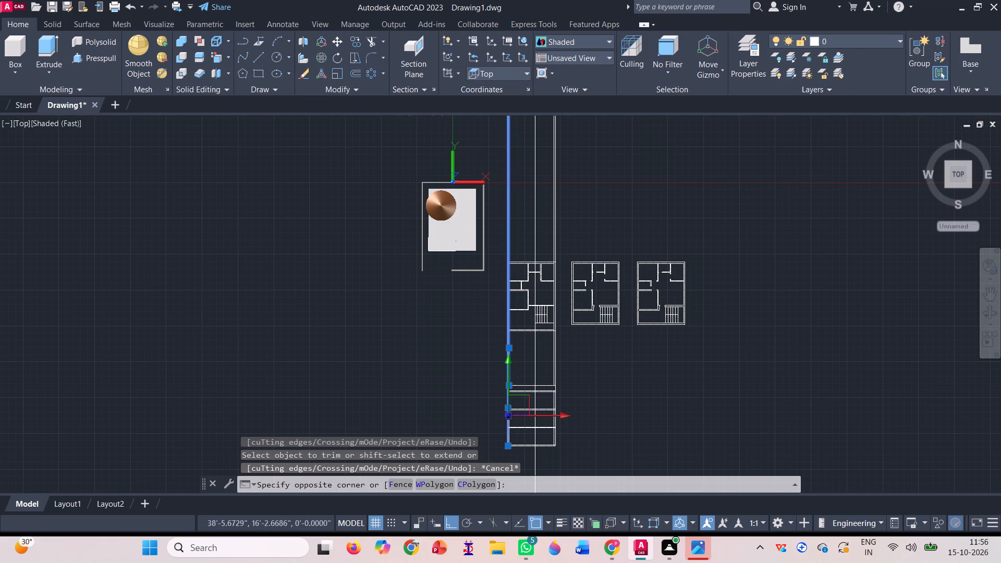
key("Delete")
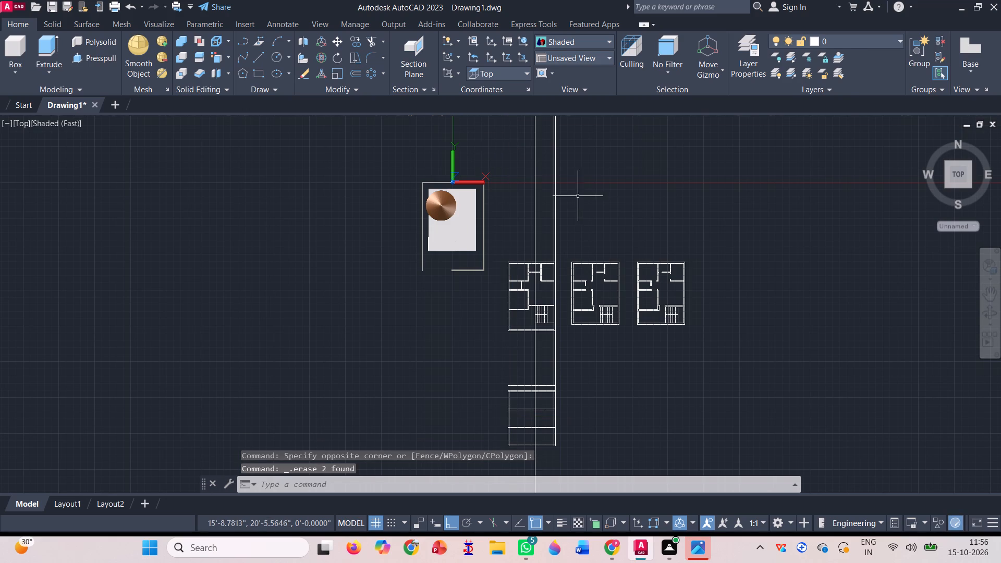
left_click(576, 194)
left_click(545, 178)
key("Delete")
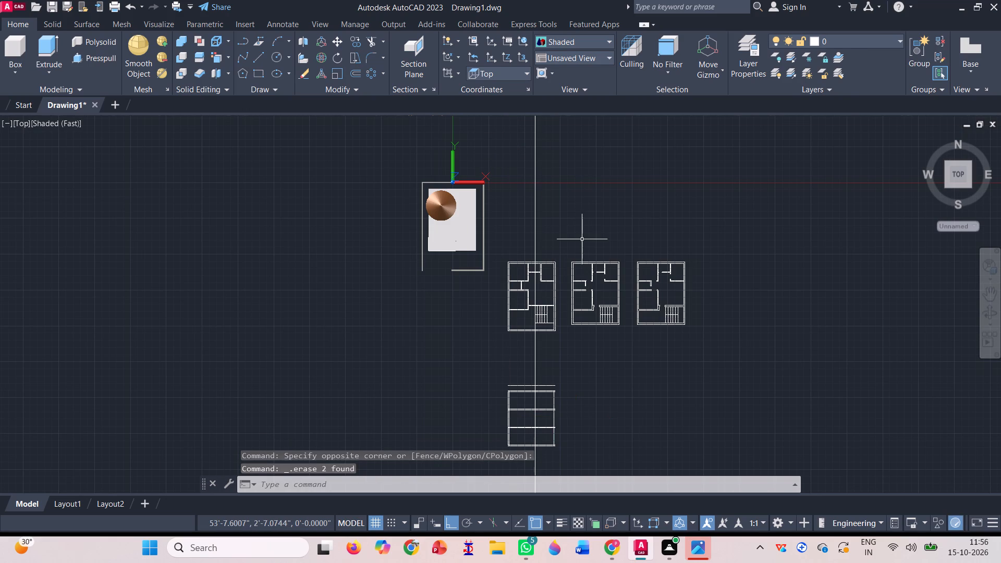
Draw a vertical line from the right end of the lowest base line up to the right end of the topmost level line.
left_click(263, 60)
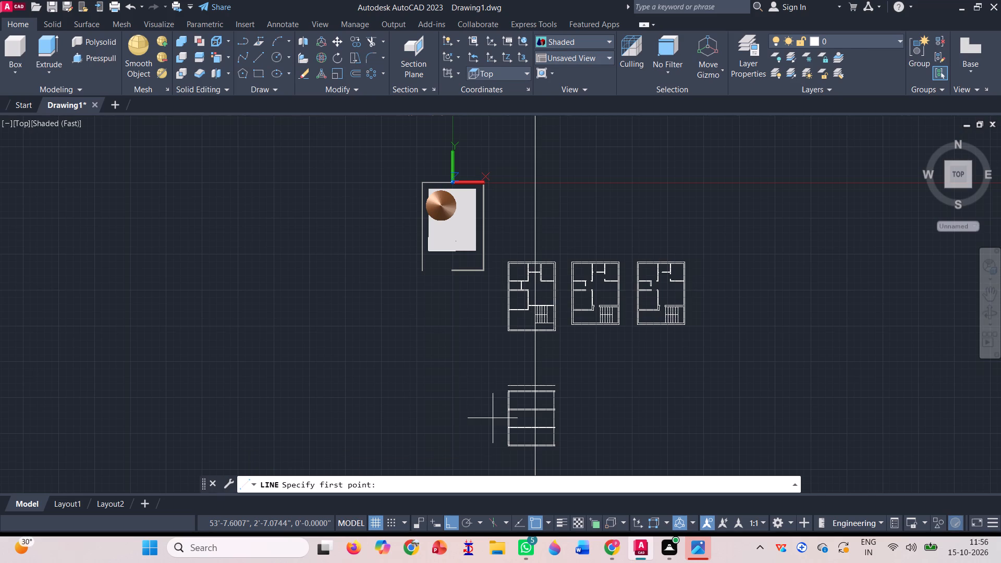
scroll(527, 443, "up", 4)
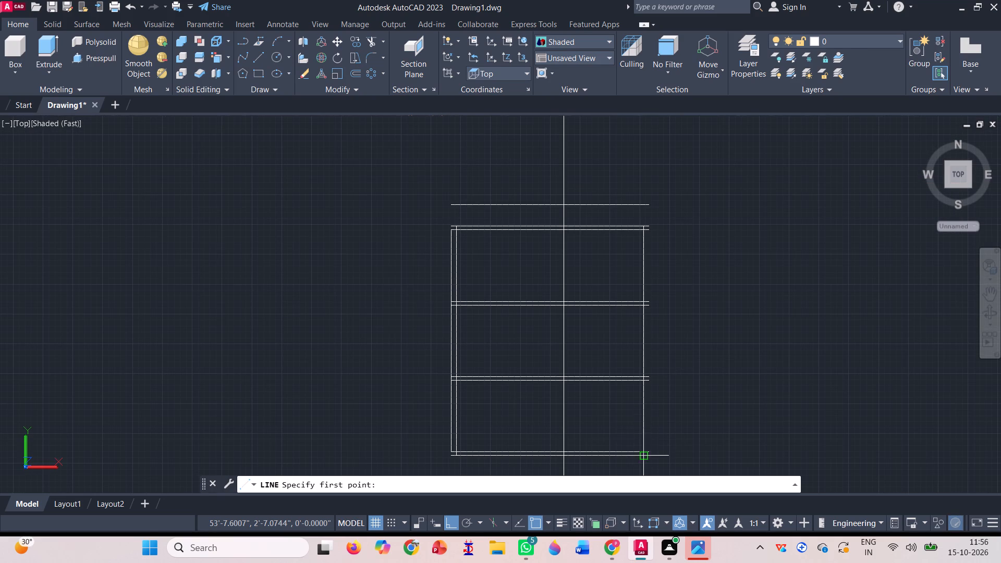
scroll(646, 457, "up", 3)
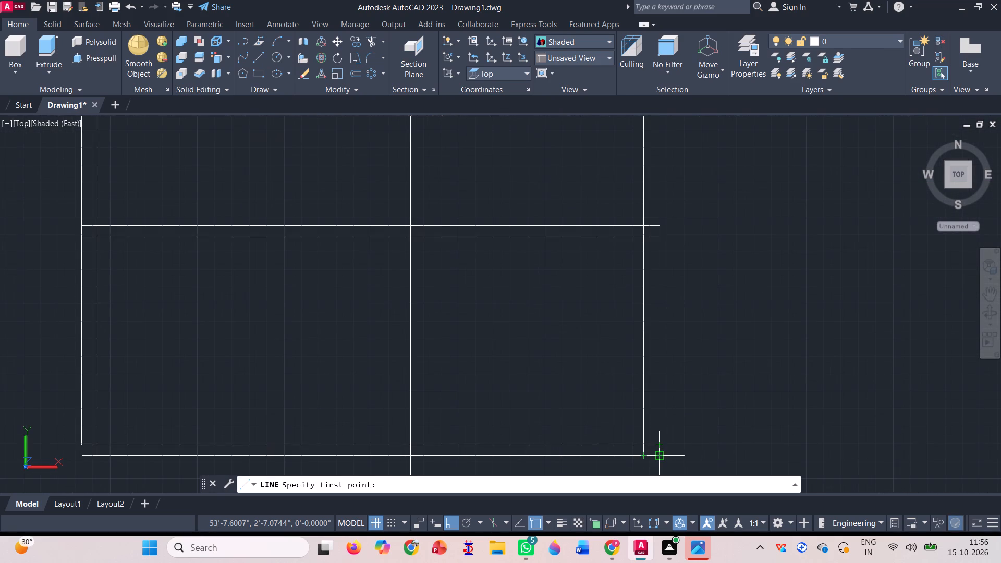
left_click(659, 457)
scroll(687, 447, "down", 3)
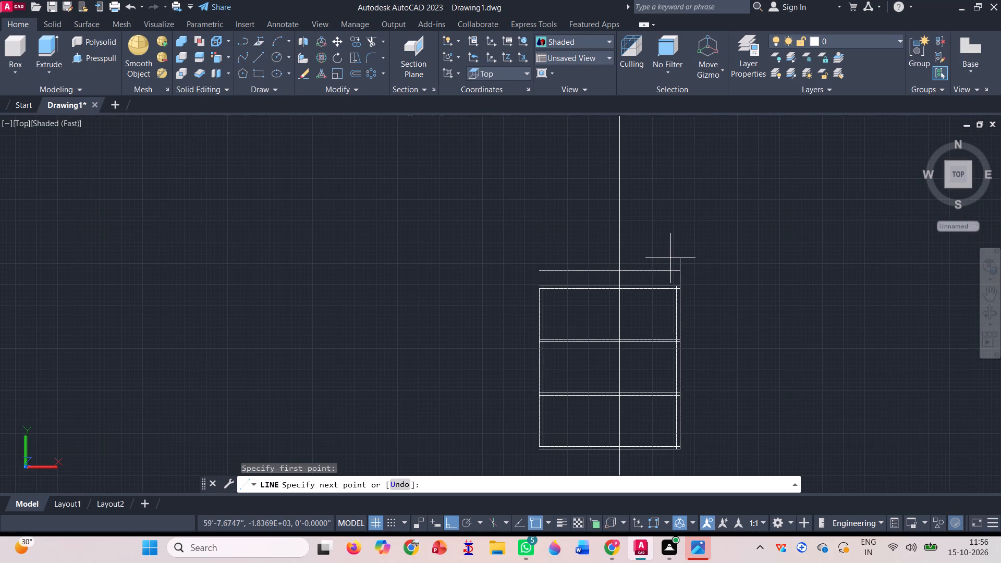
scroll(685, 276, "up", 3)
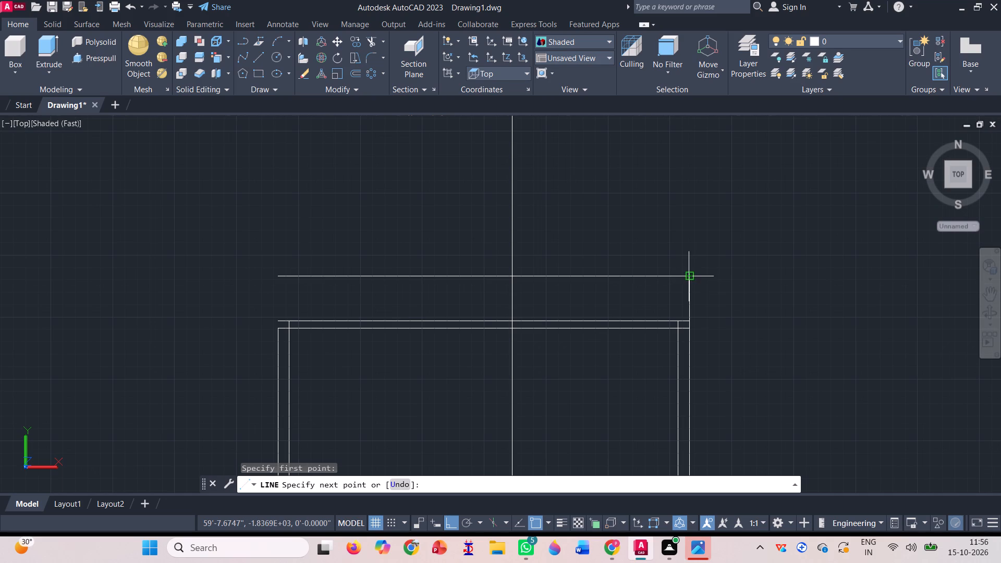
left_click(685, 271)
key("space")
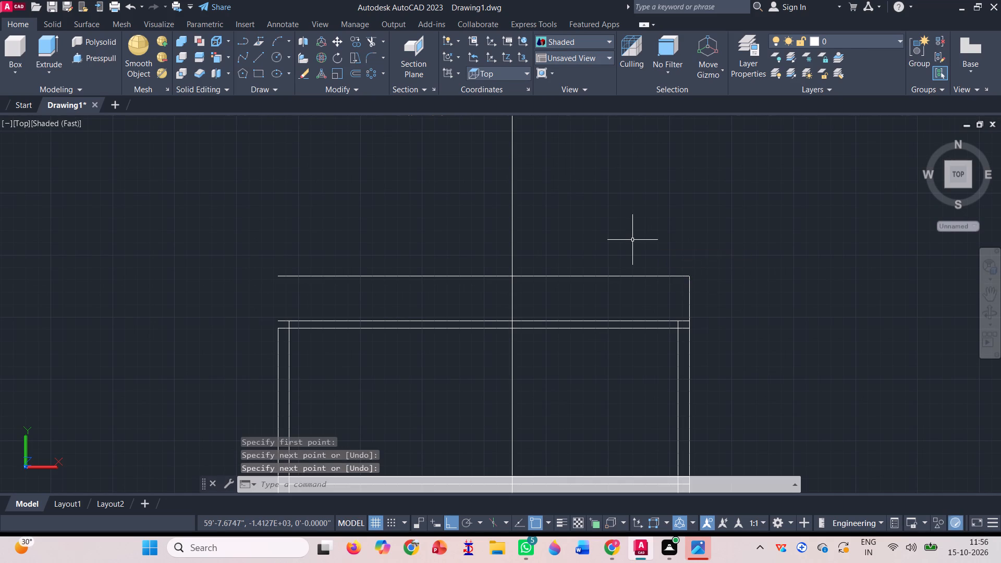
Extend the inner and outer left vertical wall lines up to the topmost level line.
left_click(382, 41)
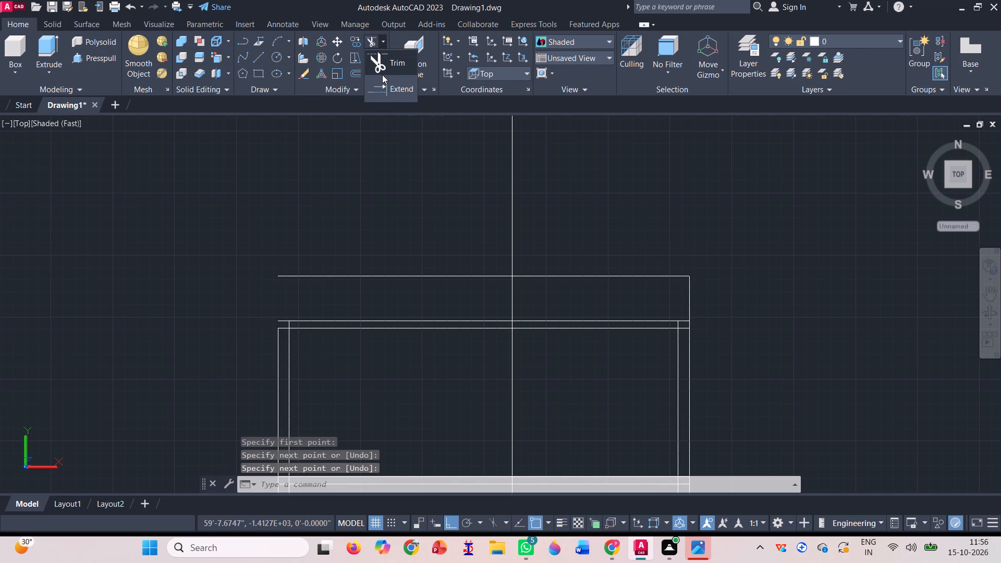
left_click(393, 93)
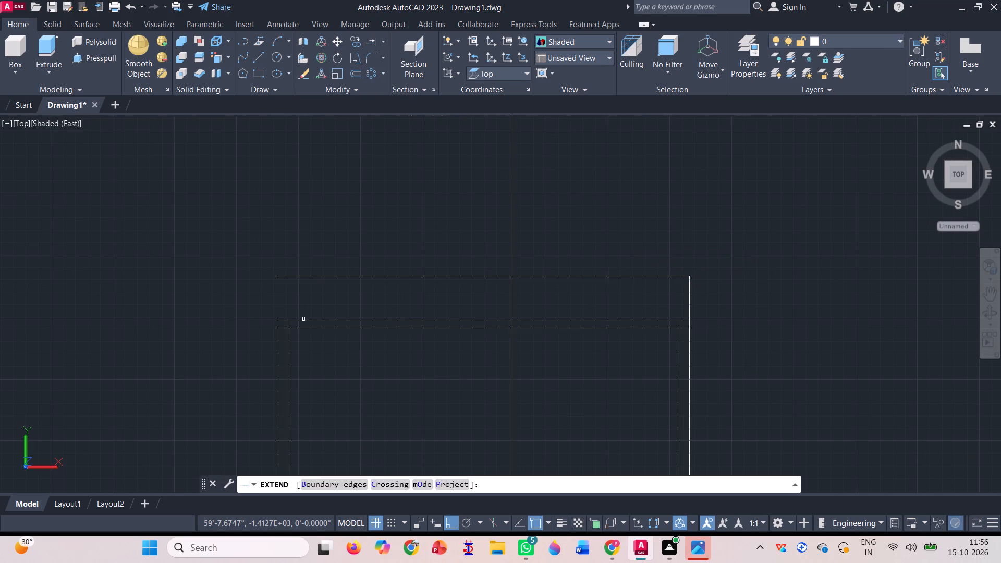
left_click(289, 340)
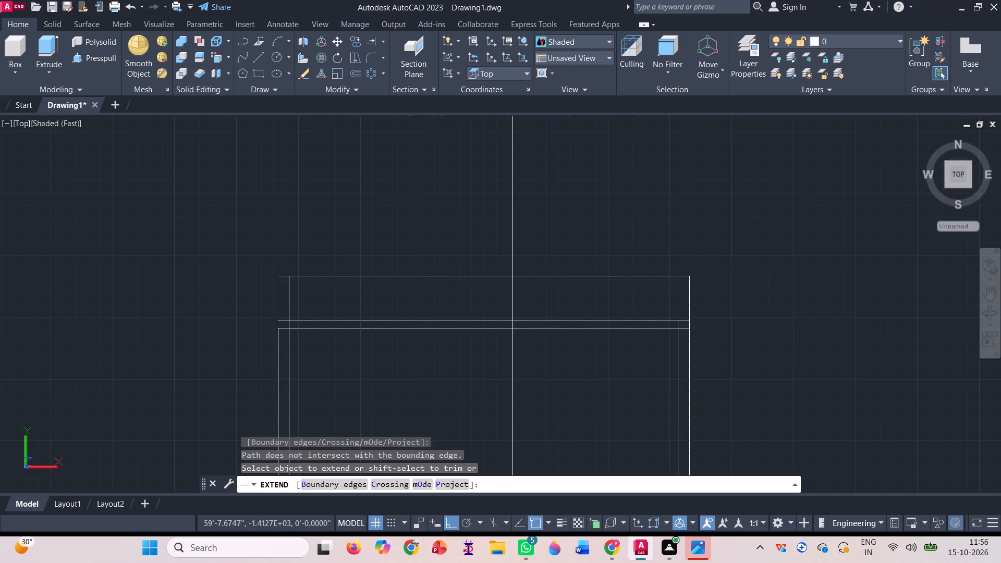
left_click(276, 339)
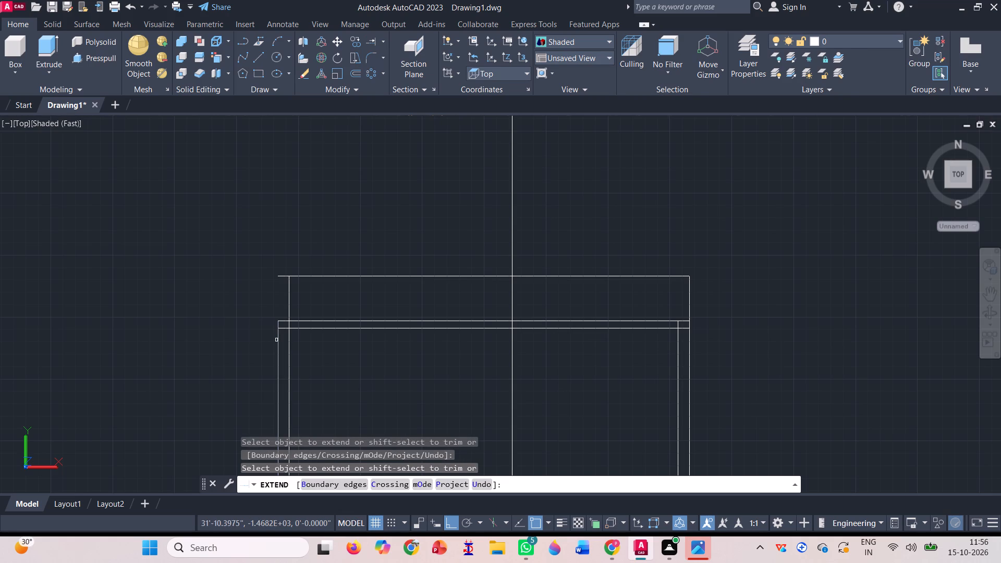
left_click(278, 340)
scroll(266, 301, "down", 4)
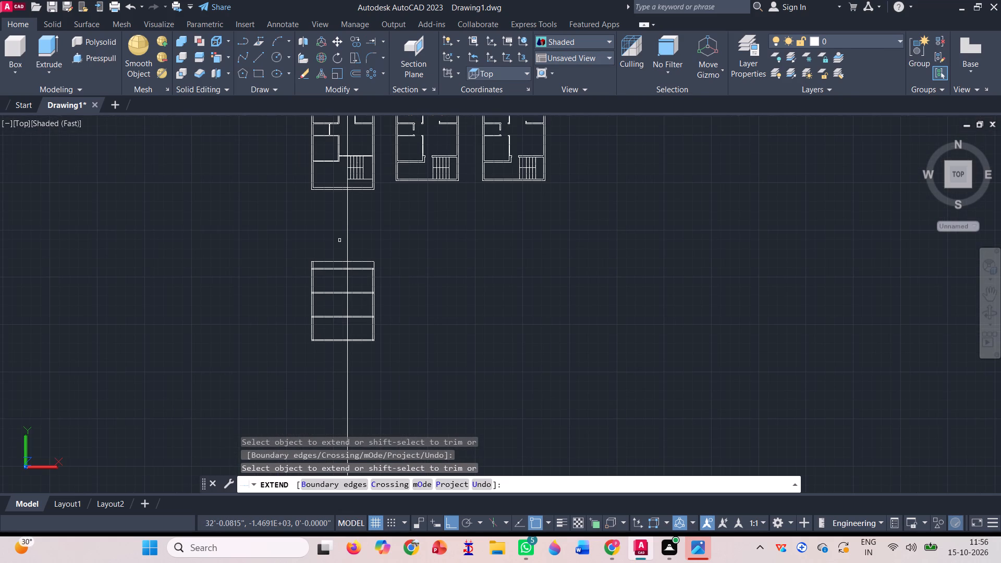
key("space")
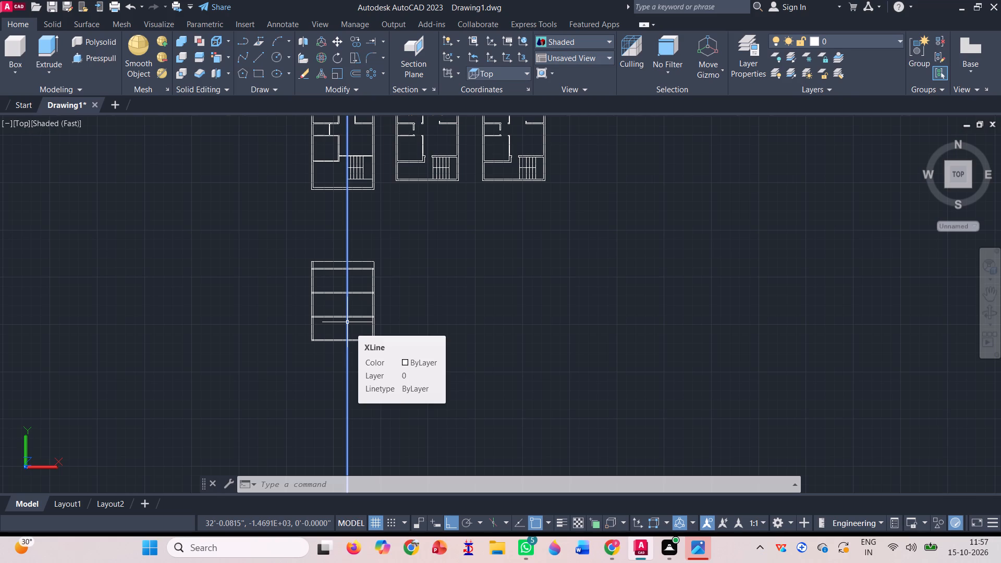
Draw a vertical construction line through the base corner of the 3D building where the windowed front block steps out beside the balconies.
scroll(444, 289, "down", 2)
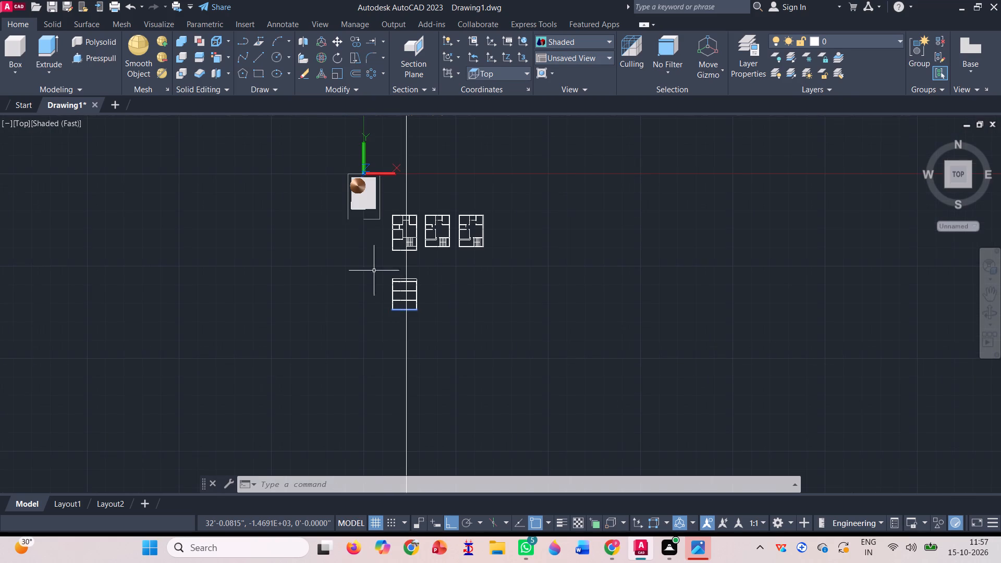
scroll(360, 215, "up", 4)
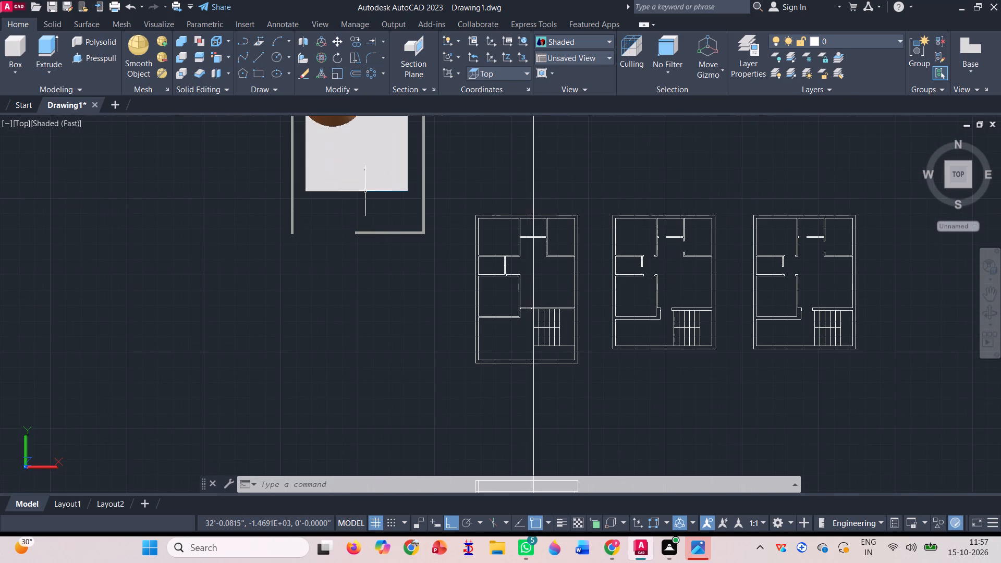
scroll(359, 185, "up", 3)
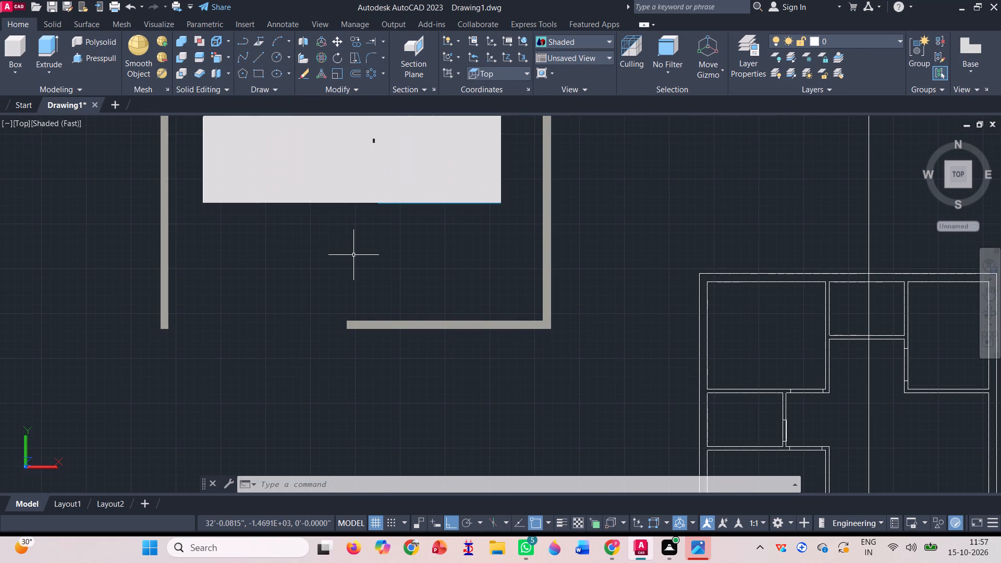
type("xl")
key("Return")
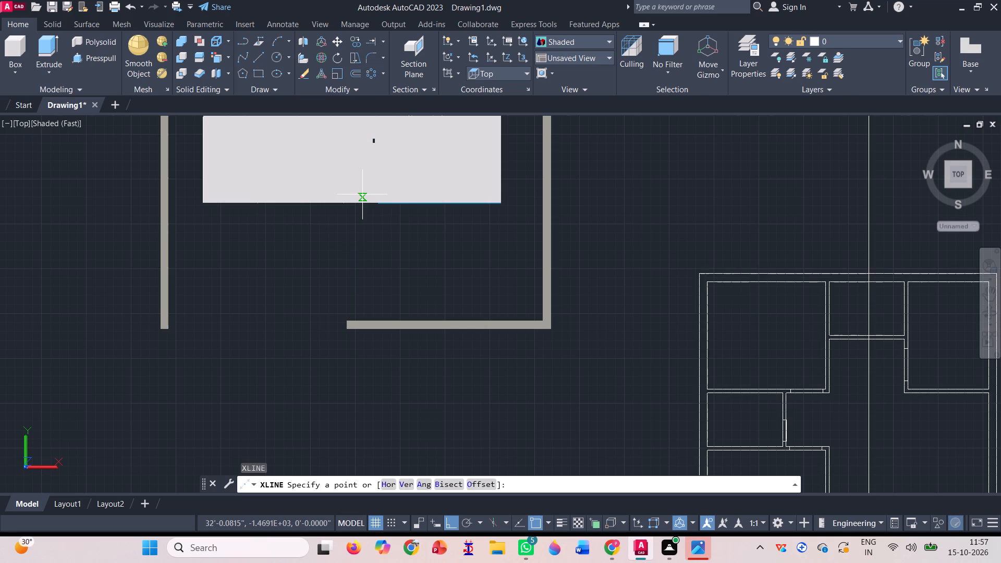
scroll(366, 192, "up", 4)
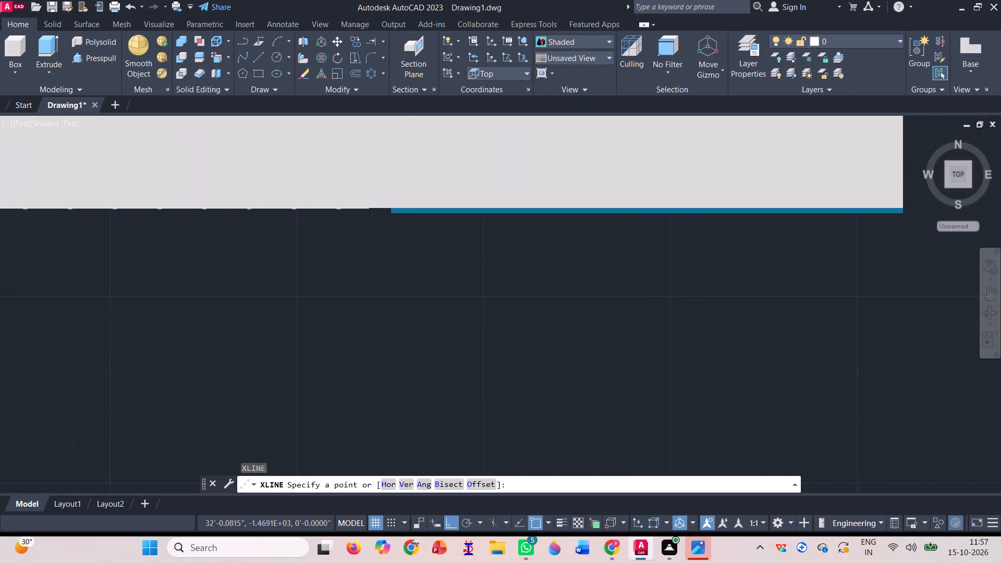
scroll(392, 216, "up", 1)
scroll(365, 216, "down", 3)
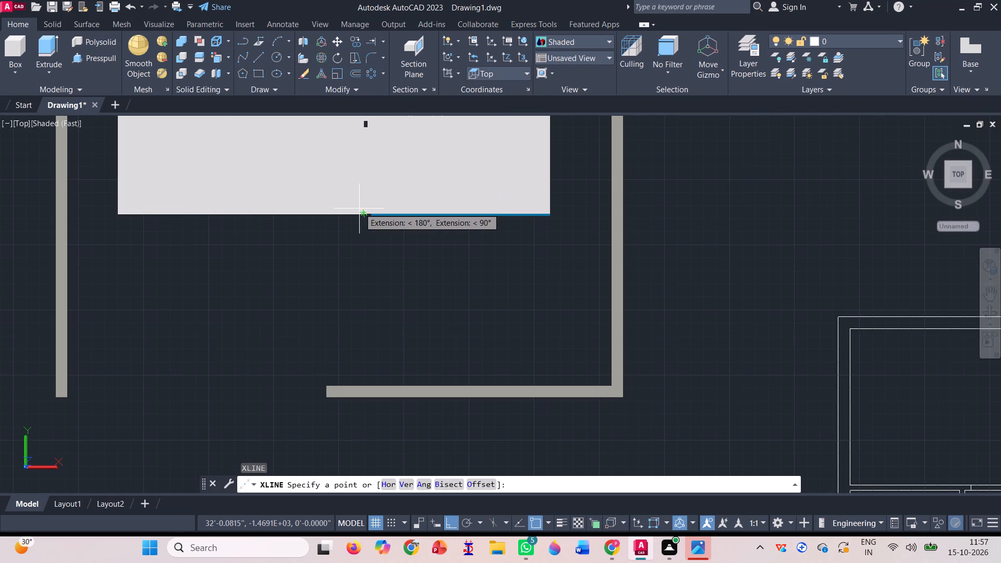
left_click(987, 309)
left_click_drag(696, 338, 691, 326)
left_click_drag(405, 344, 404, 344)
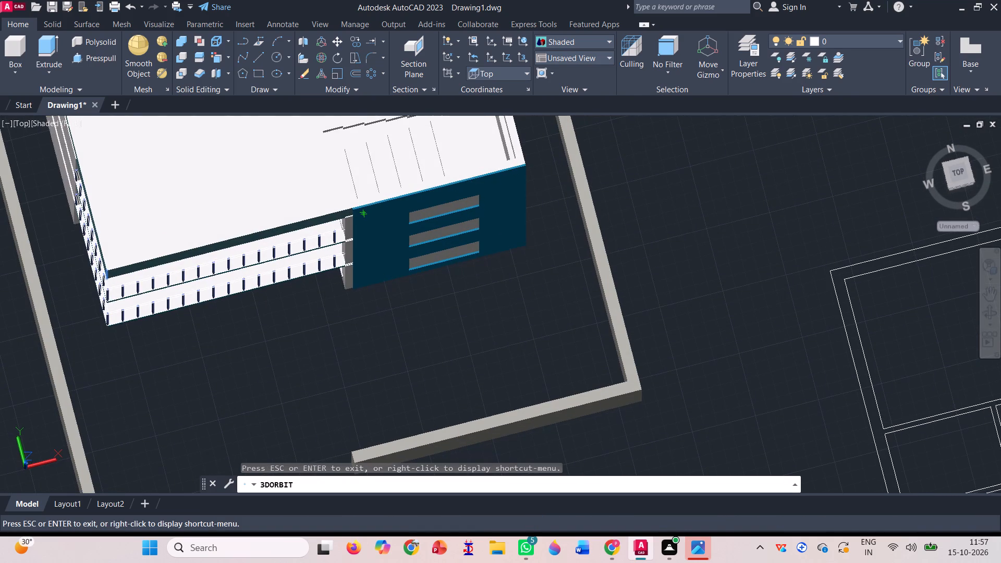
left_click_drag(404, 344, 375, 346)
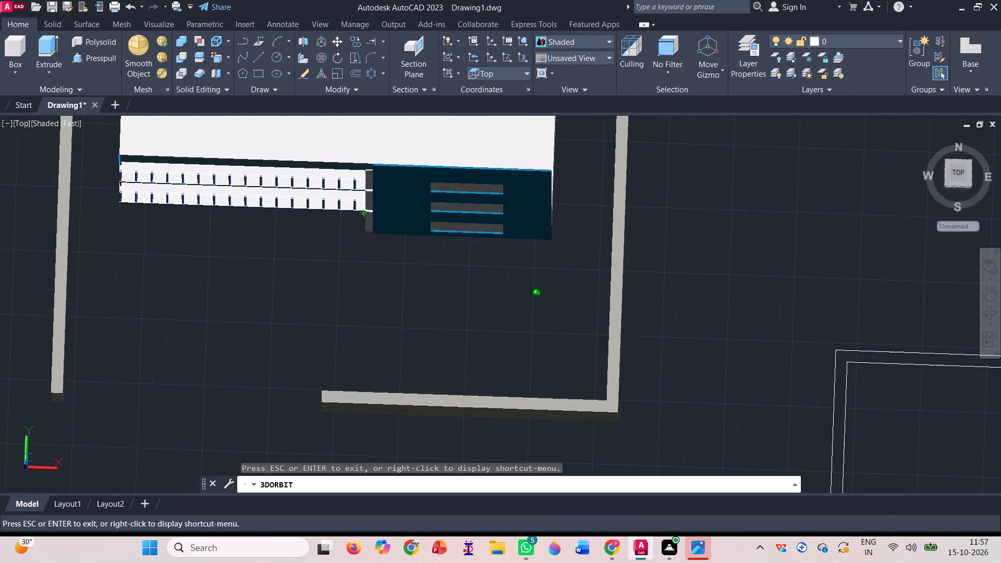
left_click_drag(375, 346, 375, 348)
key("Escape")
scroll(362, 213, "up", 3)
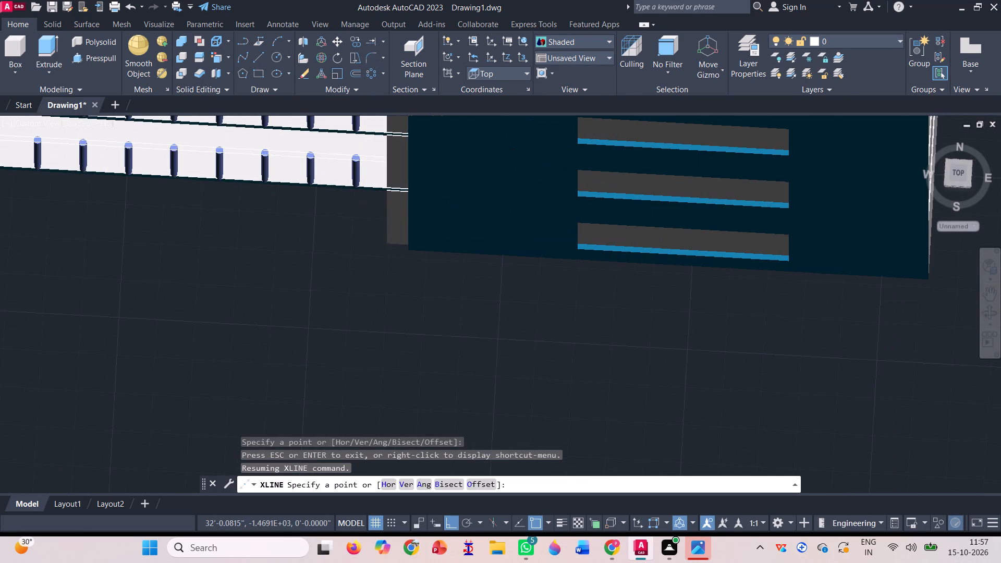
left_click(388, 247)
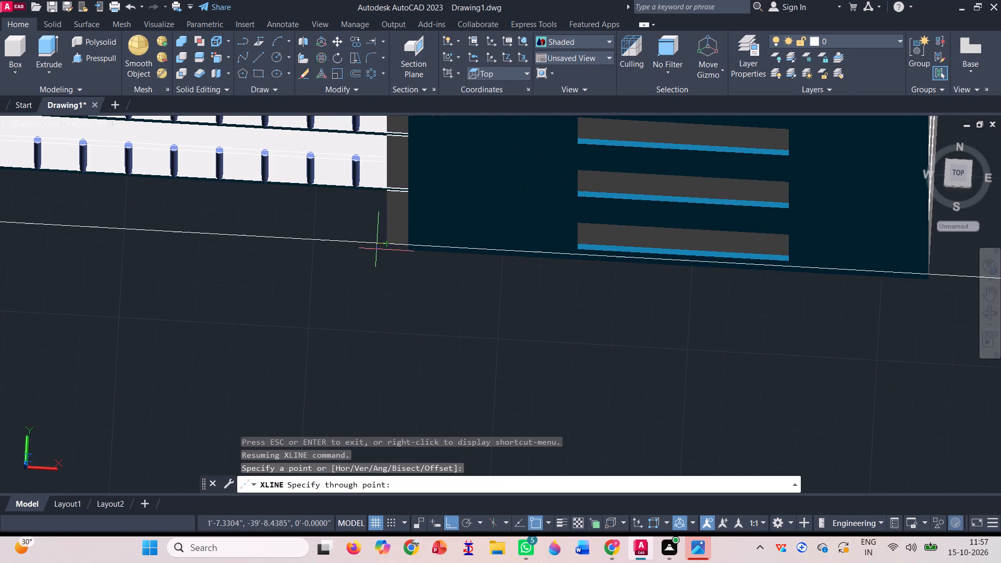
scroll(377, 248, "down", 3)
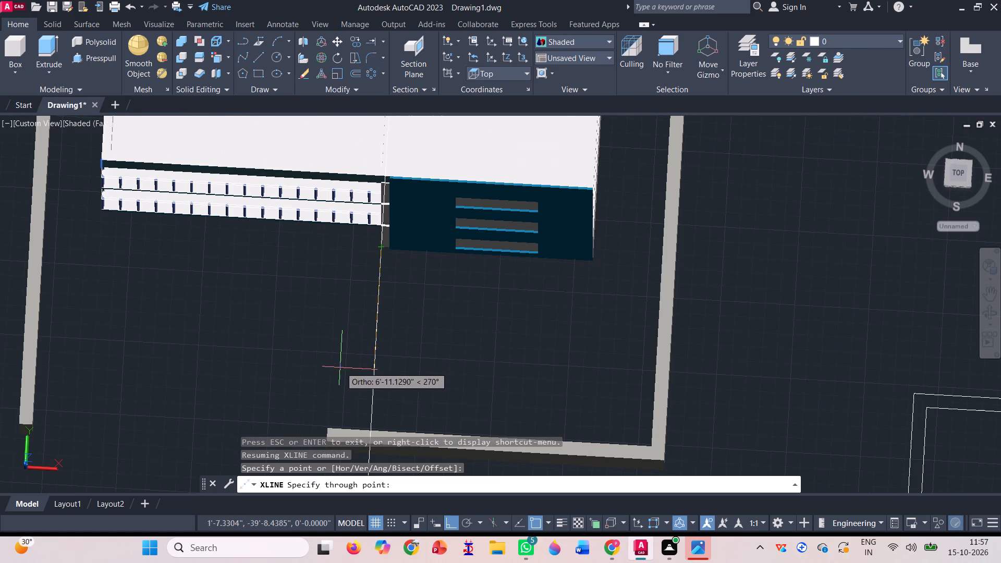
scroll(379, 322, "down", 3)
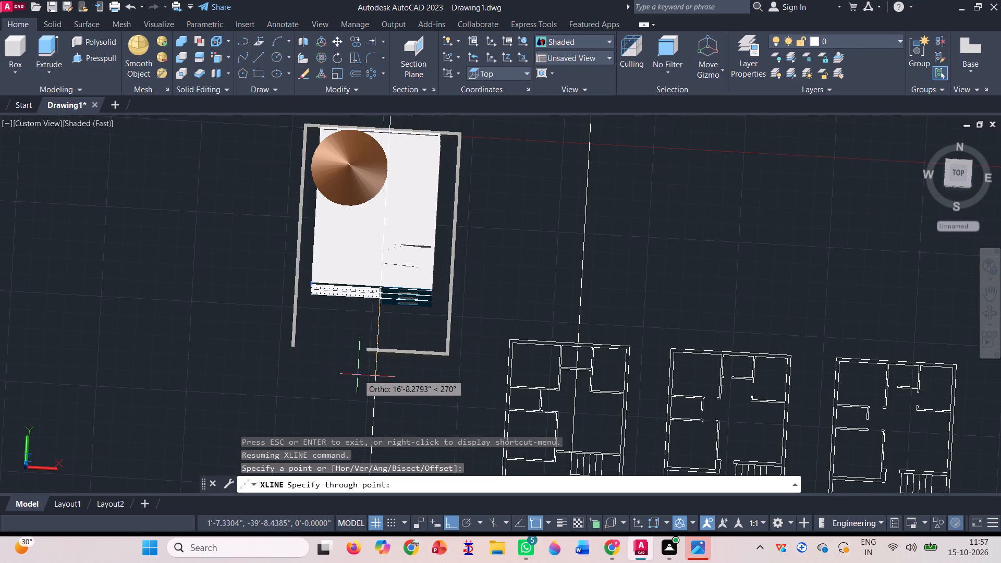
left_click(358, 374)
scroll(601, 225, "down", 1)
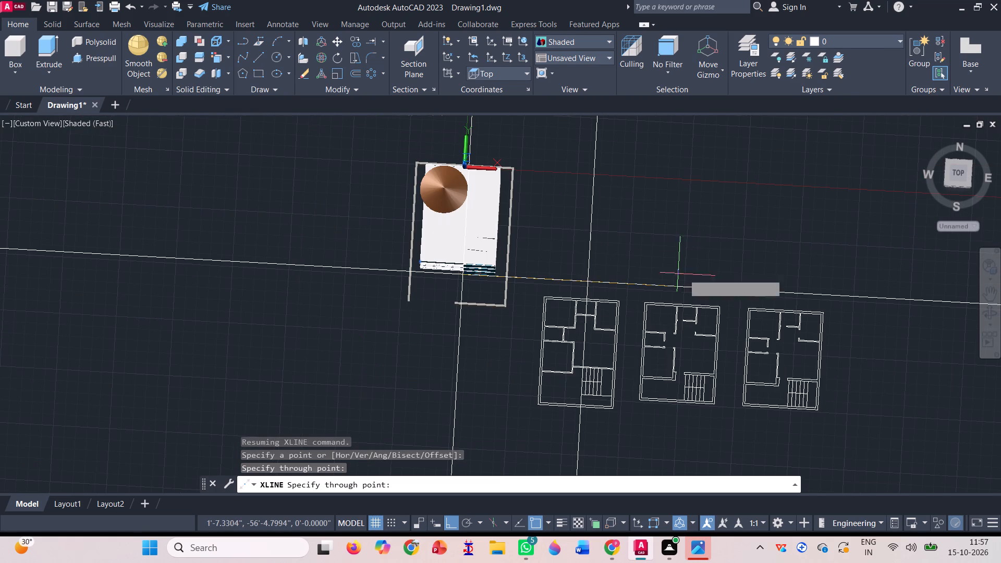
key("Escape")
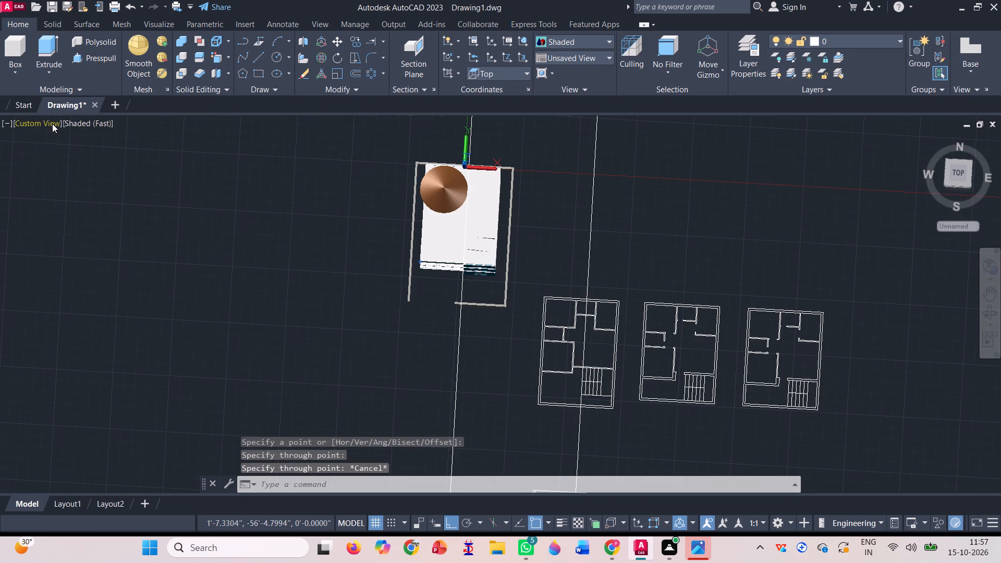
In top view, draw a line straight down from the 3D building's front right corner, continuing left to the new construction line.
left_click(52, 123)
left_click(72, 157)
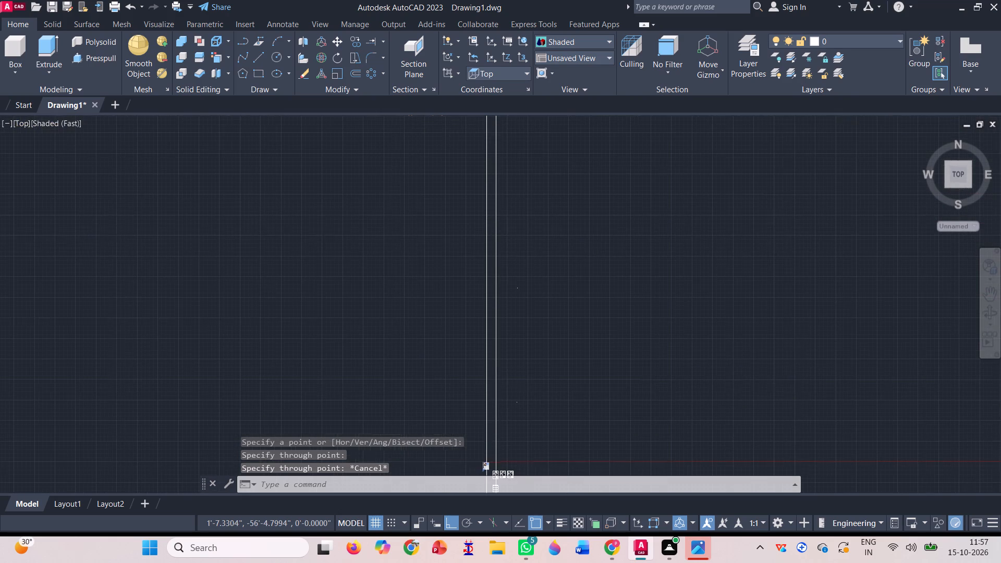
scroll(578, 210, "down", 2)
scroll(558, 310, "up", 4)
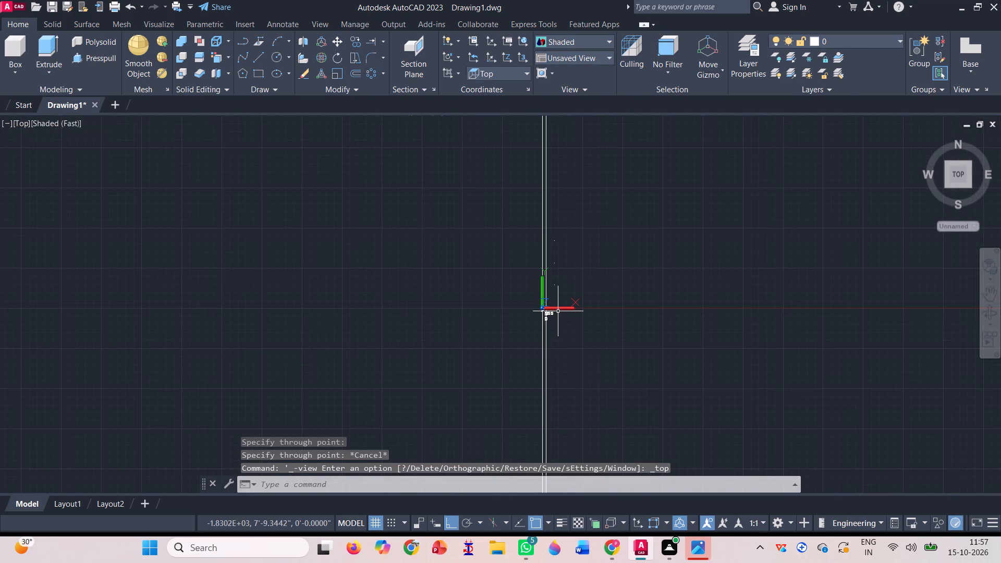
scroll(506, 363, "up", 5)
scroll(443, 262, "down", 1)
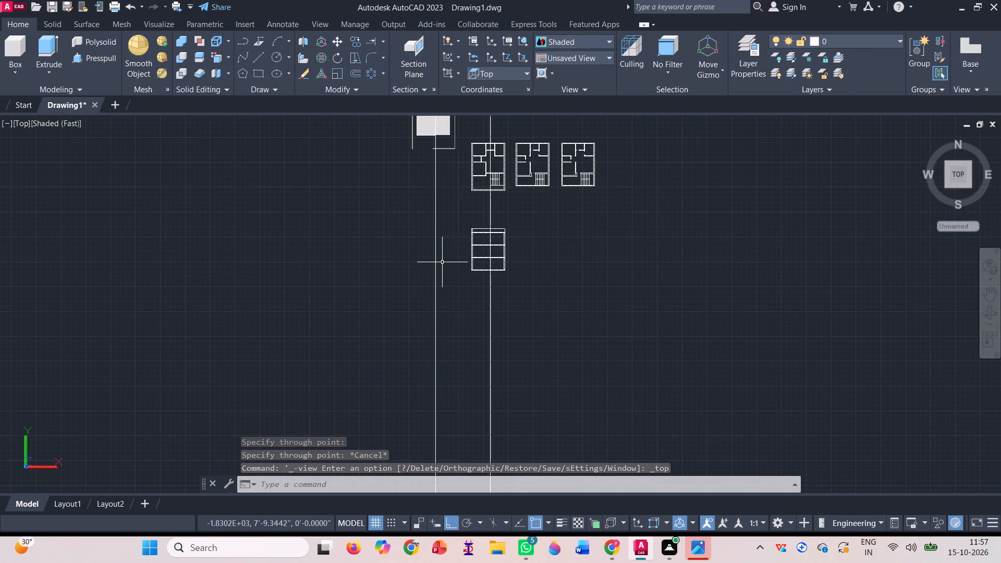
scroll(464, 207, "down", 1)
scroll(447, 131, "up", 4)
scroll(478, 244, "up", 2)
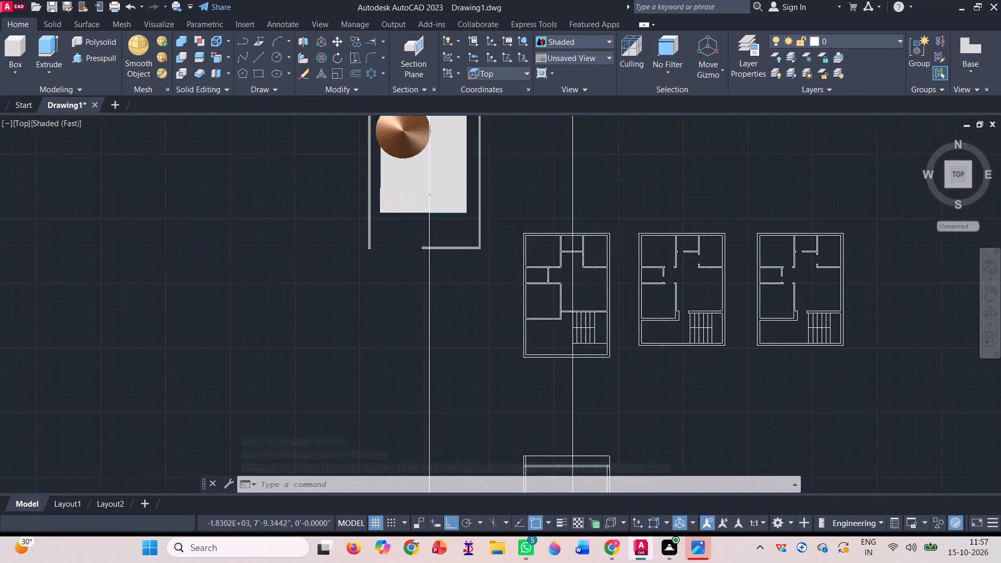
scroll(478, 244, "up", 1)
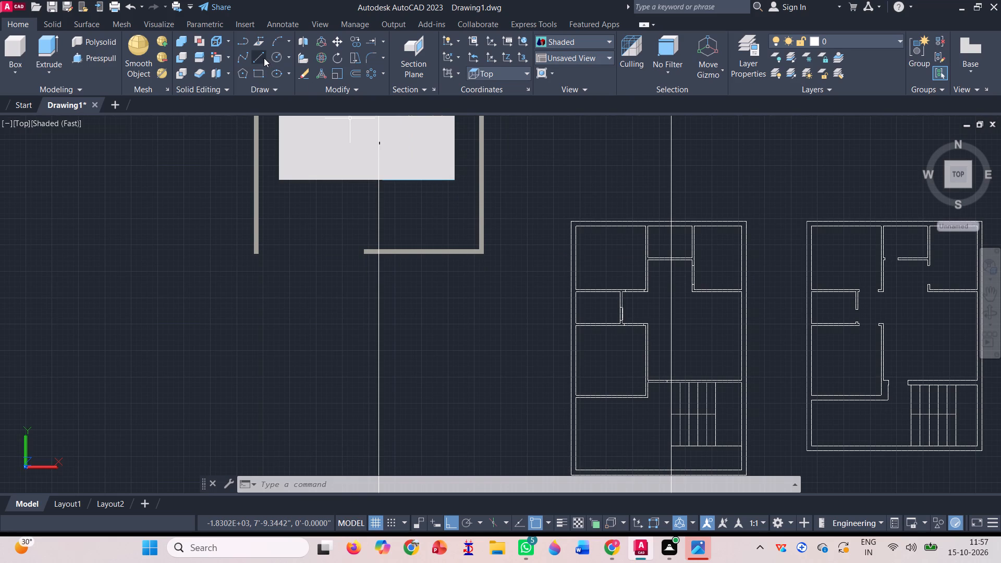
left_click(262, 57)
scroll(418, 298, "down", 1)
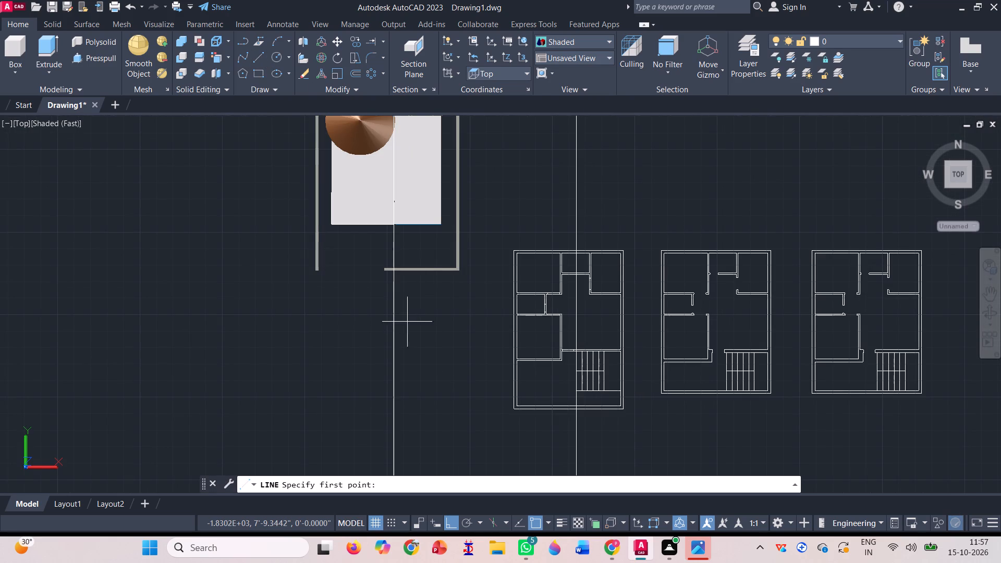
scroll(447, 230, "up", 6)
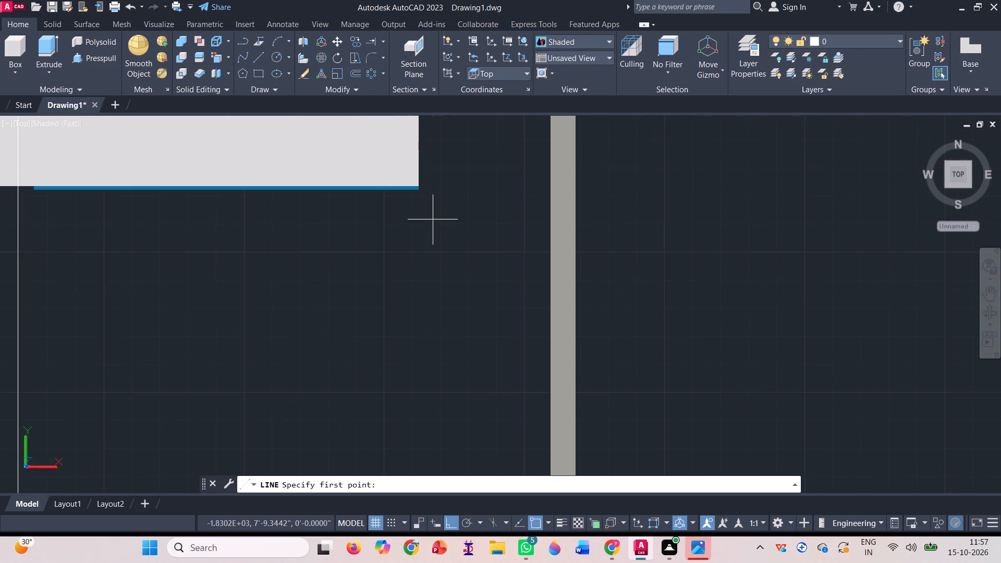
scroll(426, 198, "up", 3)
scroll(397, 149, "up", 3)
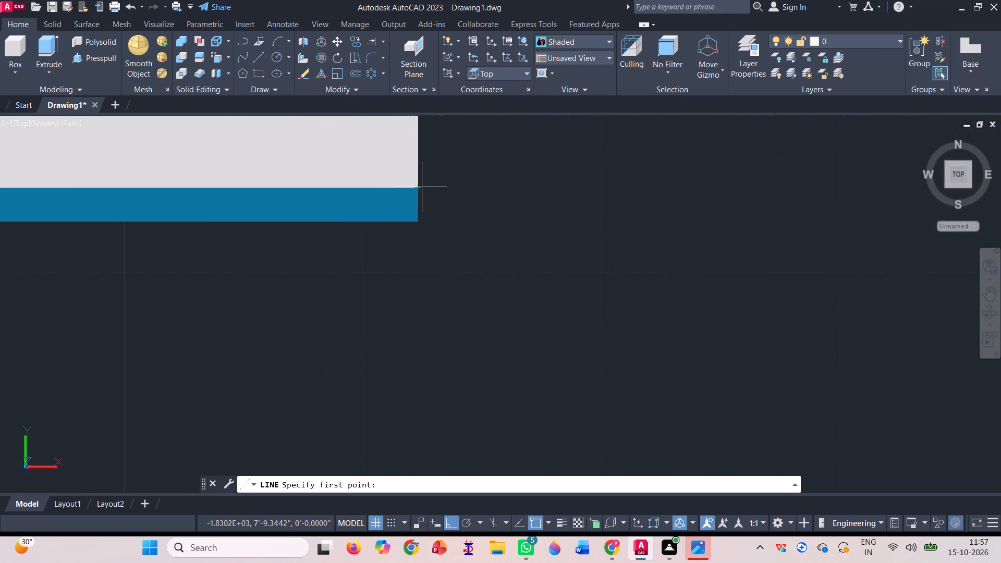
left_click(418, 186)
scroll(444, 245, "down", 7)
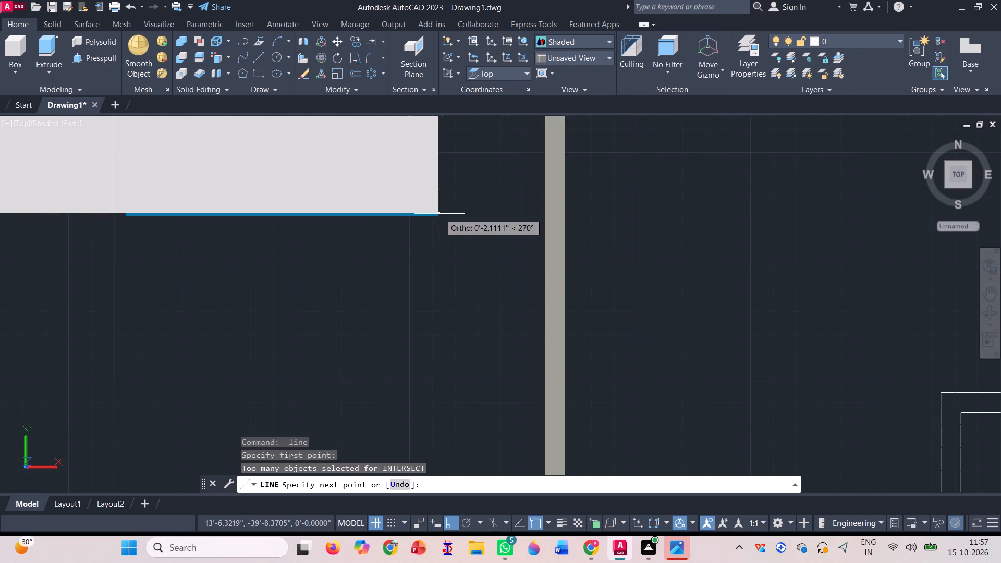
scroll(438, 288, "down", 3)
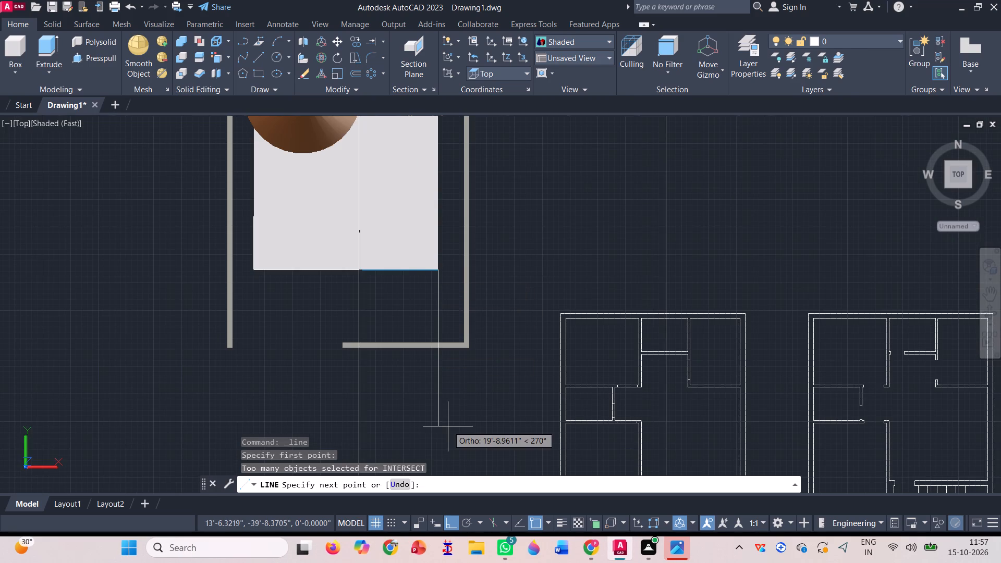
left_click(448, 426)
scroll(433, 265, "down", 1)
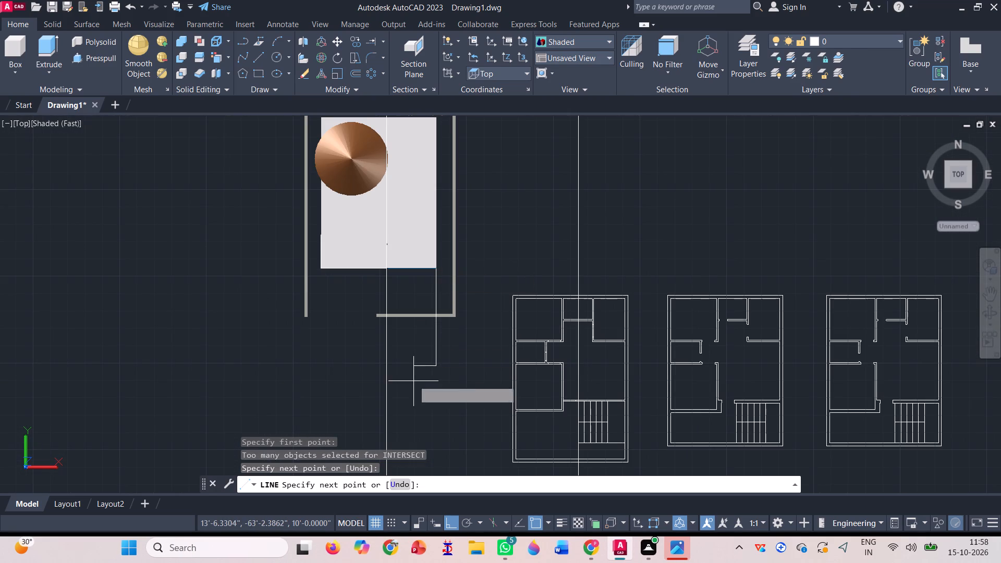
left_click(390, 366)
key("space")
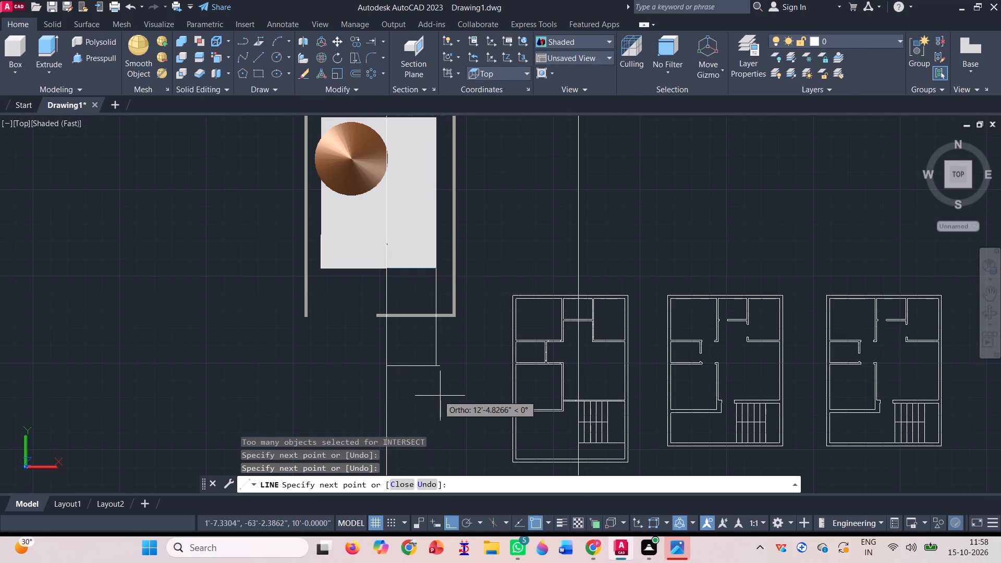
Erase the vertical segment running down from the 3D building's front right corner.
left_click(438, 290)
key("Delete")
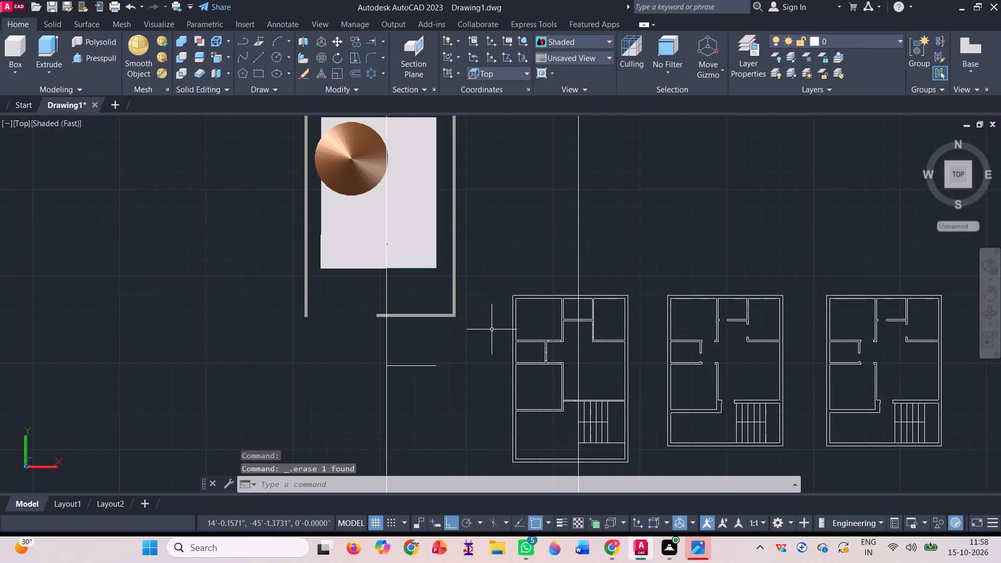
Move the new construction line and horizontal segment right, placing the segment's right end on the leftmost floor plan's outer right wall line.
left_click(486, 382)
left_click(349, 360)
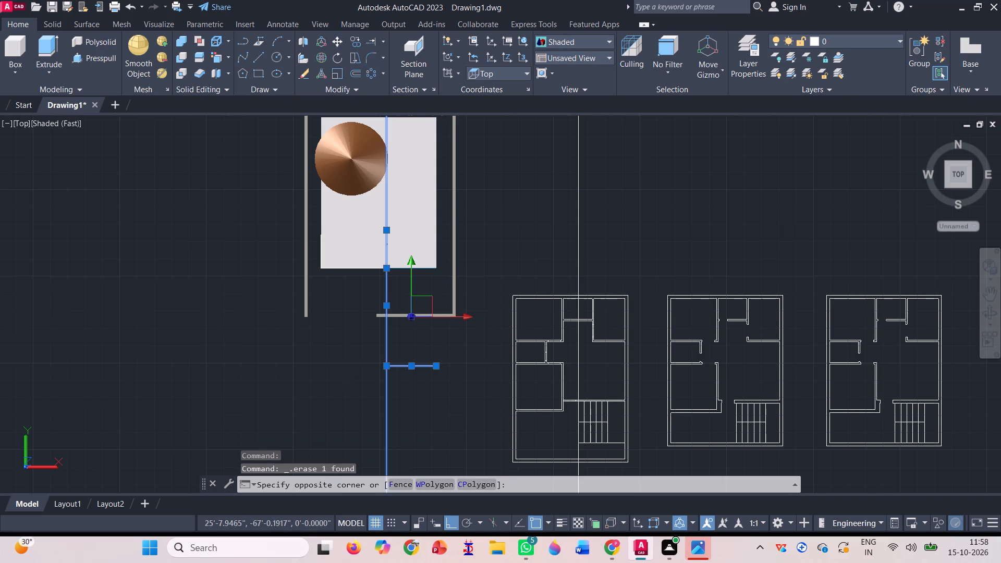
type("m")
key("space")
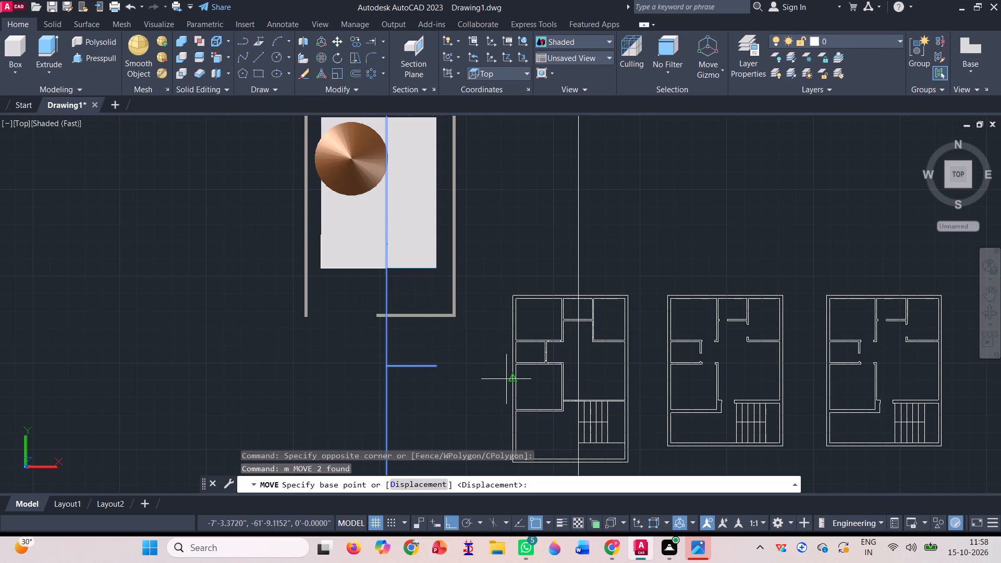
left_click(437, 365)
scroll(431, 359, "down", 1)
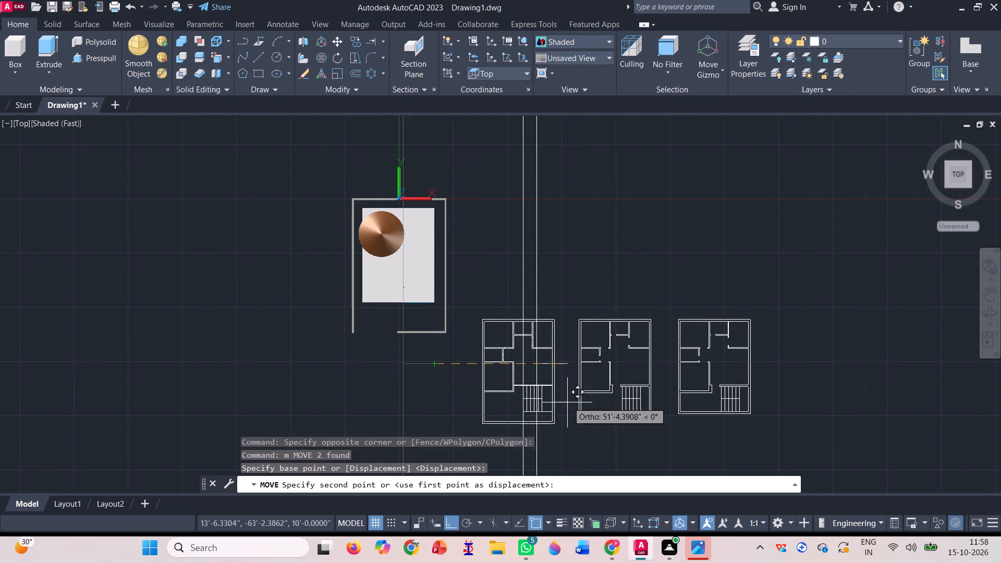
scroll(559, 361, "up", 6)
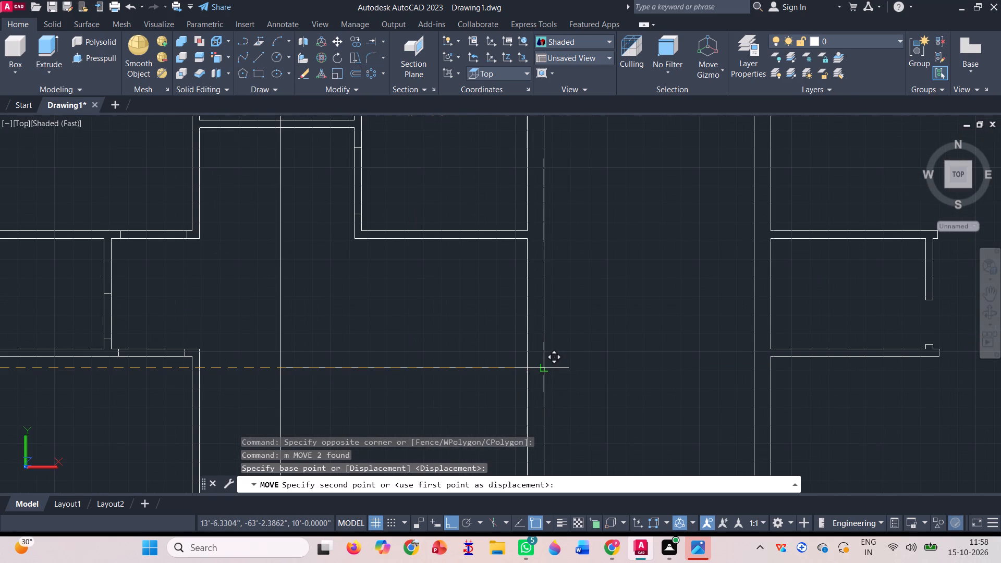
left_click(545, 365)
Erase a vertical construction line together with the horizontal segment reaching it from the leftmost floor plan's outer right wall.
scroll(429, 244, "down", 5)
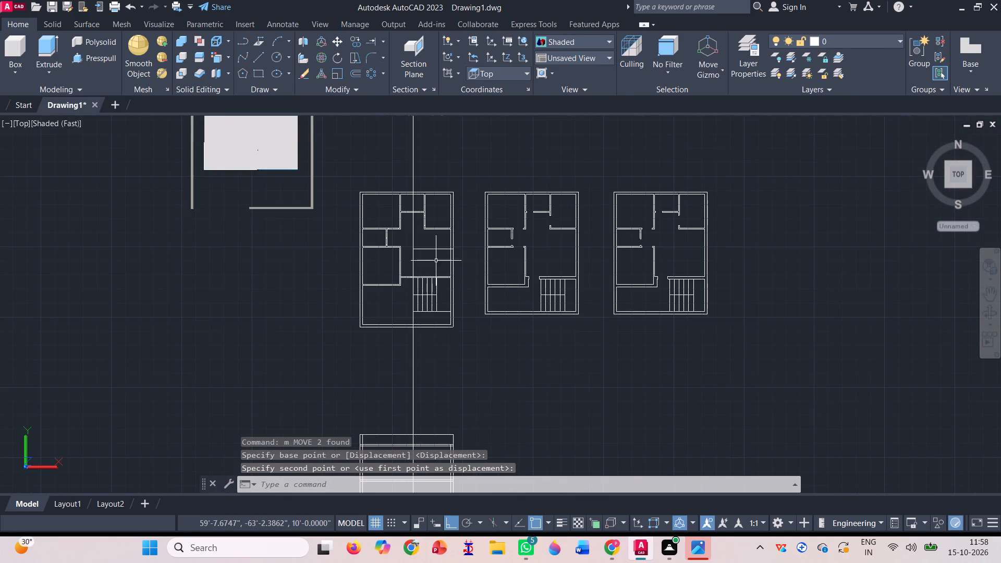
scroll(409, 371, "up", 3)
scroll(412, 298, "down", 2)
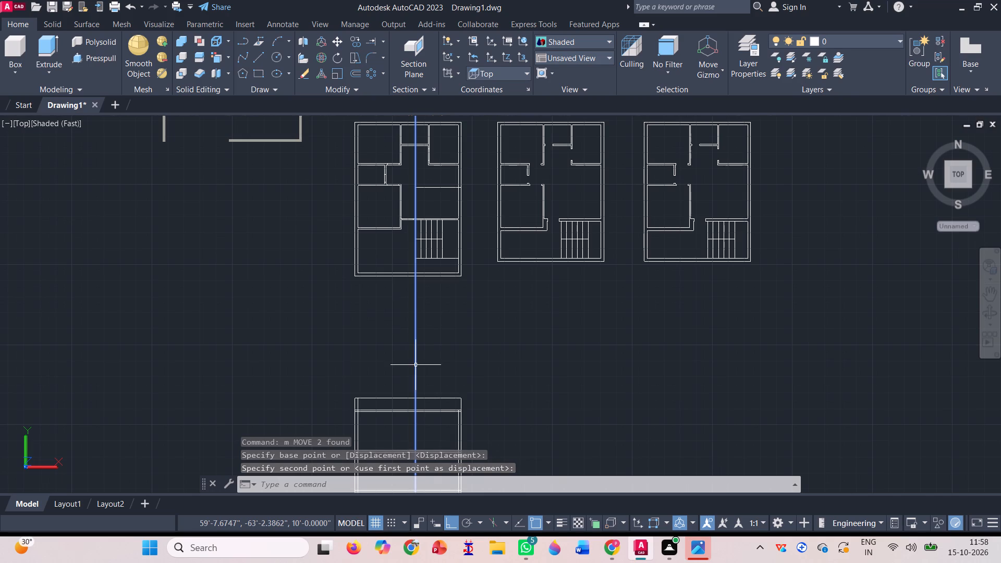
scroll(416, 358, "down", 2)
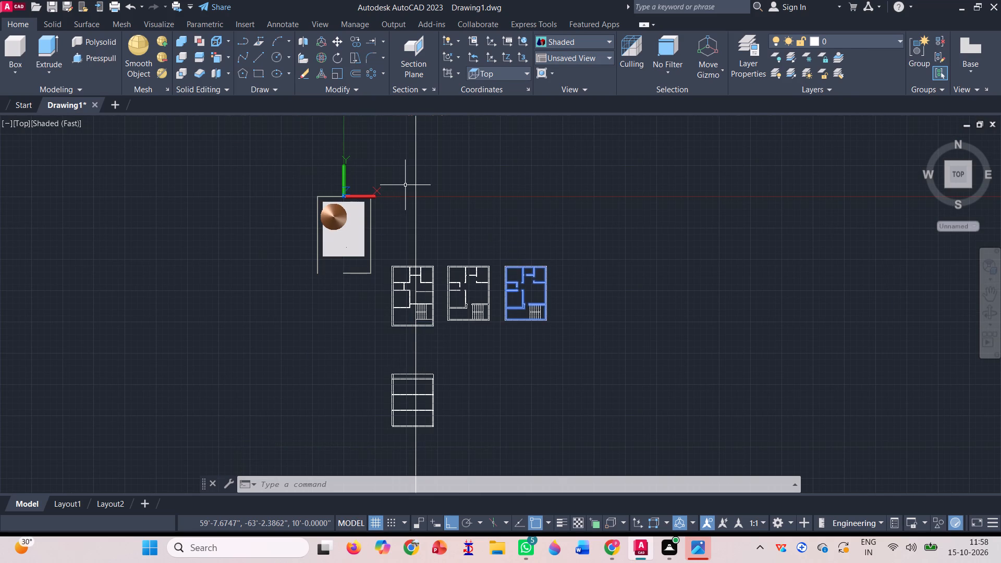
left_click(416, 210)
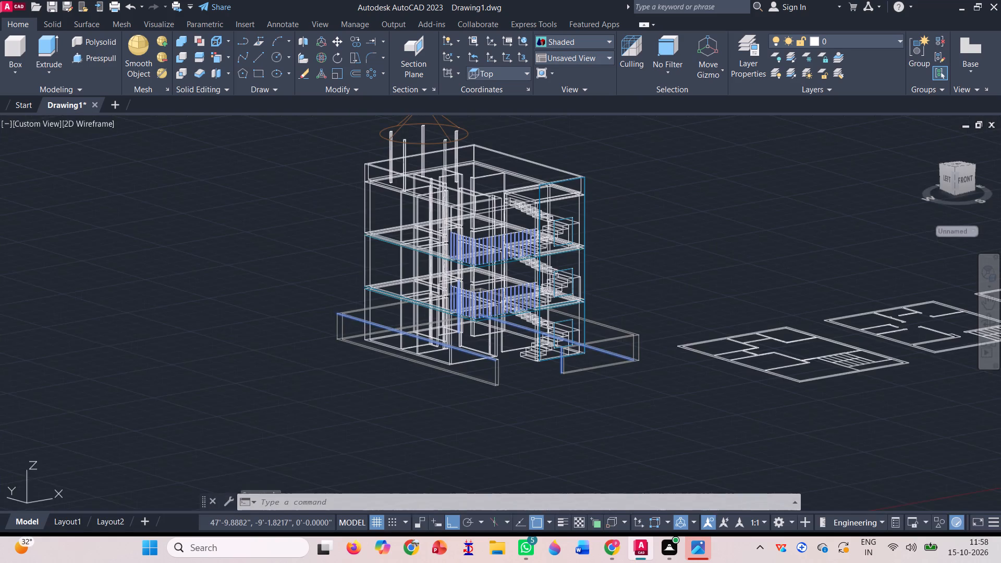
scroll(420, 292, "up", 6)
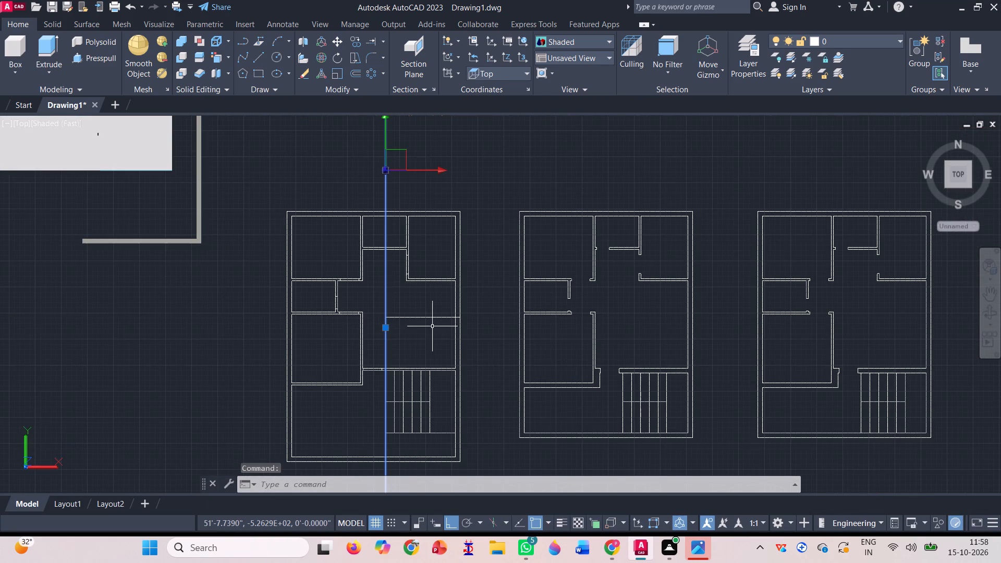
scroll(424, 311, "up", 4)
left_click(424, 324)
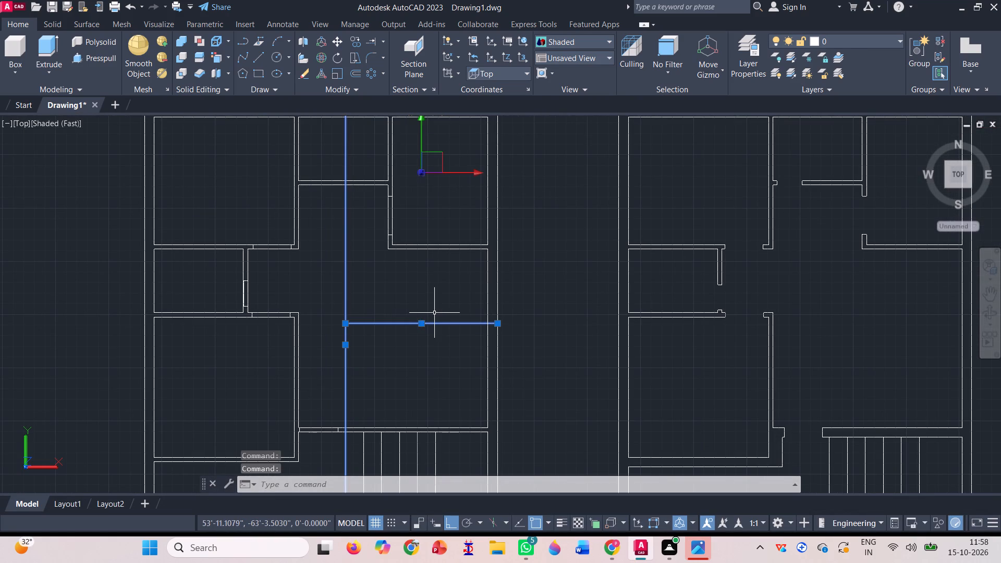
key("Delete")
Draw a vertical line over the construction line in the elevation, from the base slab's top edge to the roof slab's underside.
scroll(425, 279, "down", 3)
scroll(416, 219, "down", 1)
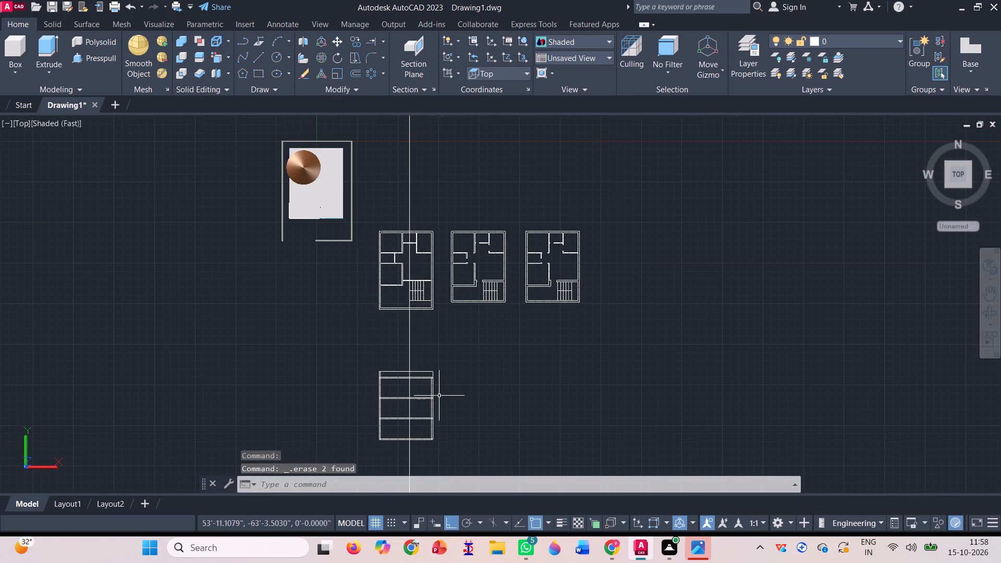
scroll(428, 463, "up", 2)
left_click(253, 58)
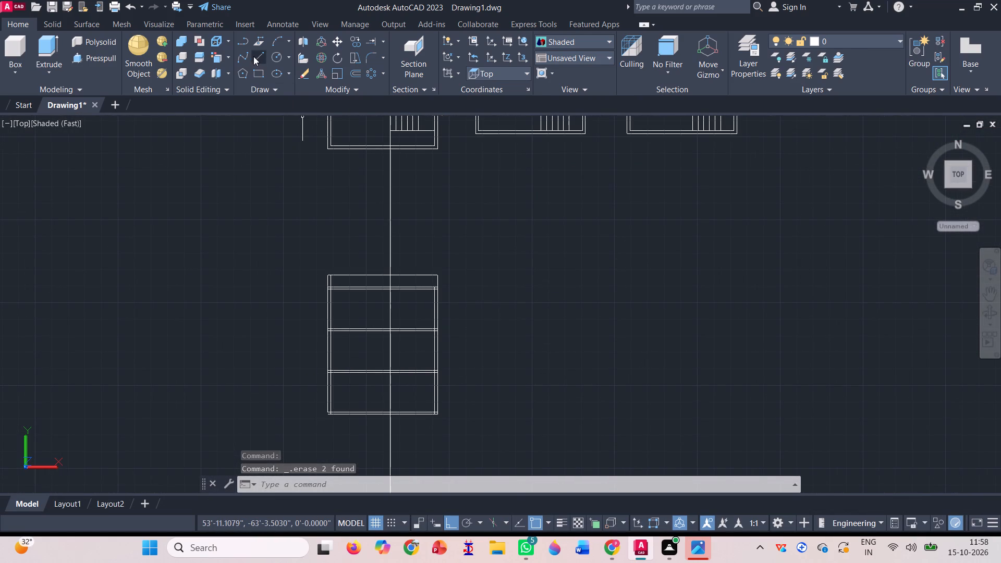
scroll(374, 420, "up", 2)
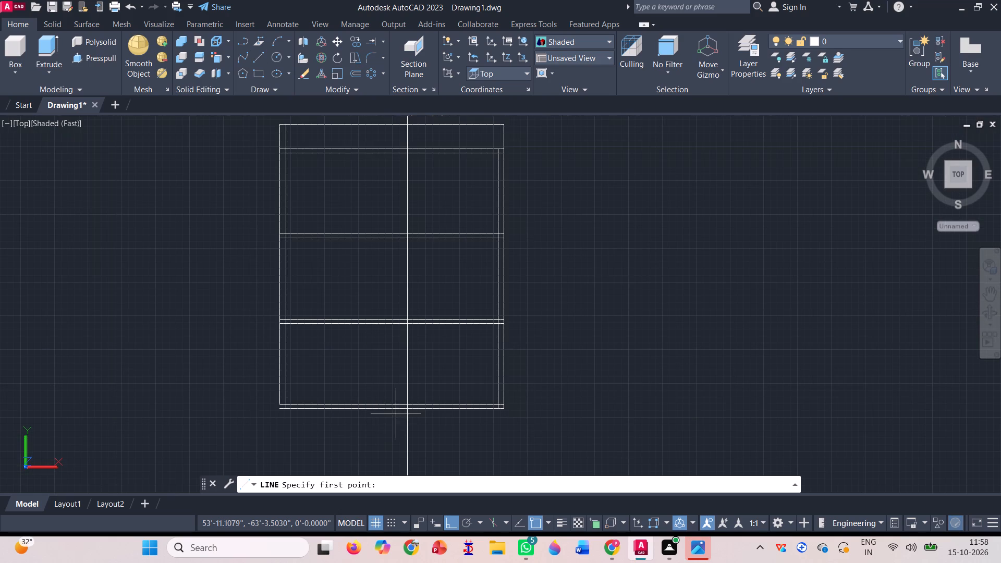
left_click(405, 399)
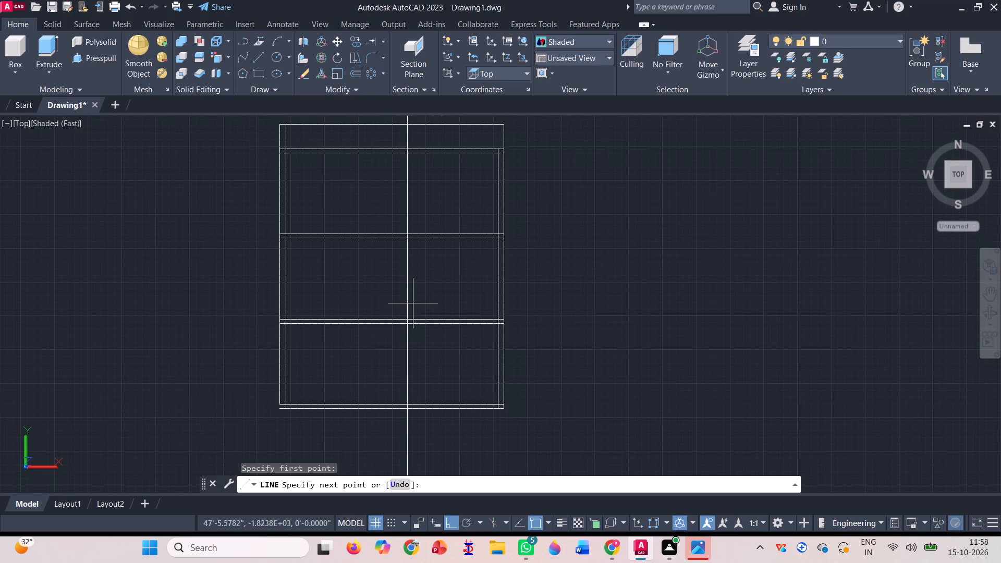
left_click(406, 150)
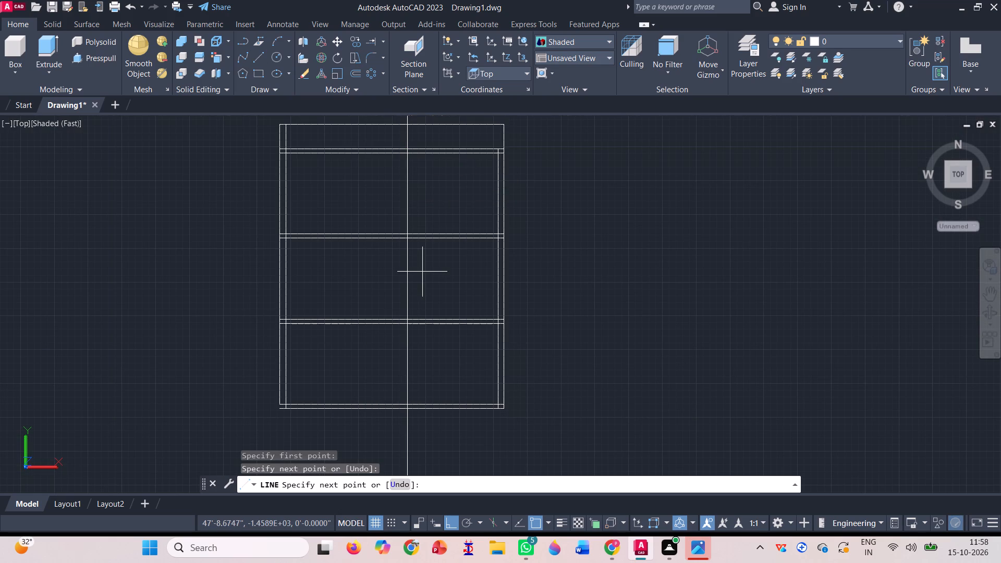
key("space")
Erase the remaining vertical construction line that extends above and below the elevation.
scroll(437, 342, "down", 1)
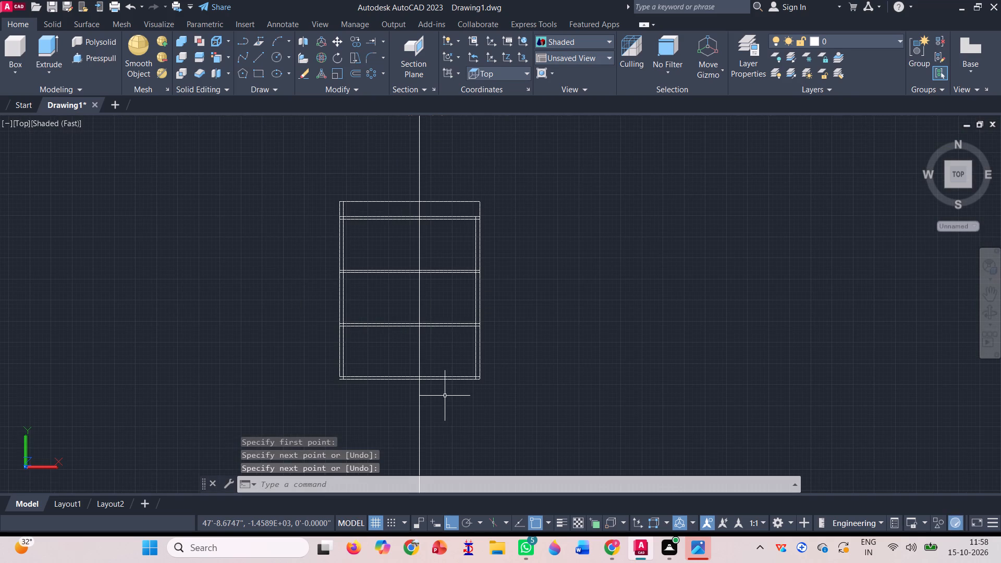
left_click(453, 427)
left_click(379, 410)
key("Delete")
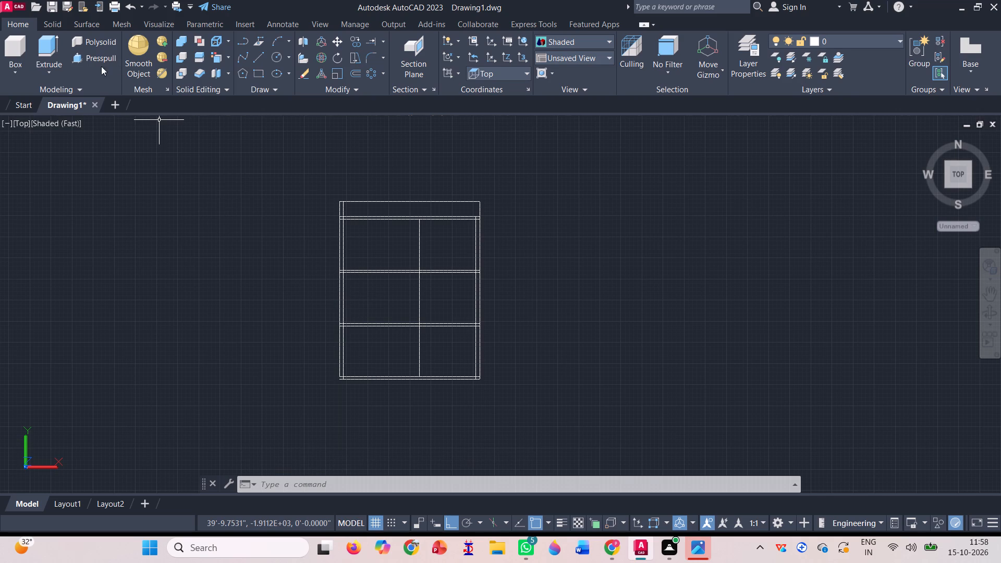
Draw a line 5' up the vertical divider from the lower intermediate slab's top edge, continuing left to the inner left wall line.
left_click(258, 64)
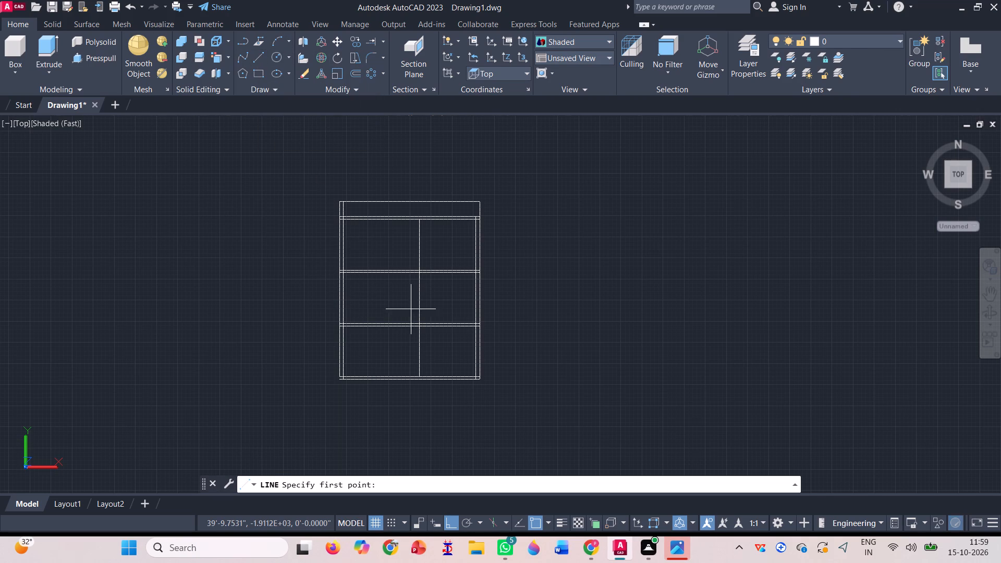
scroll(419, 323, "up", 4)
left_click(419, 322)
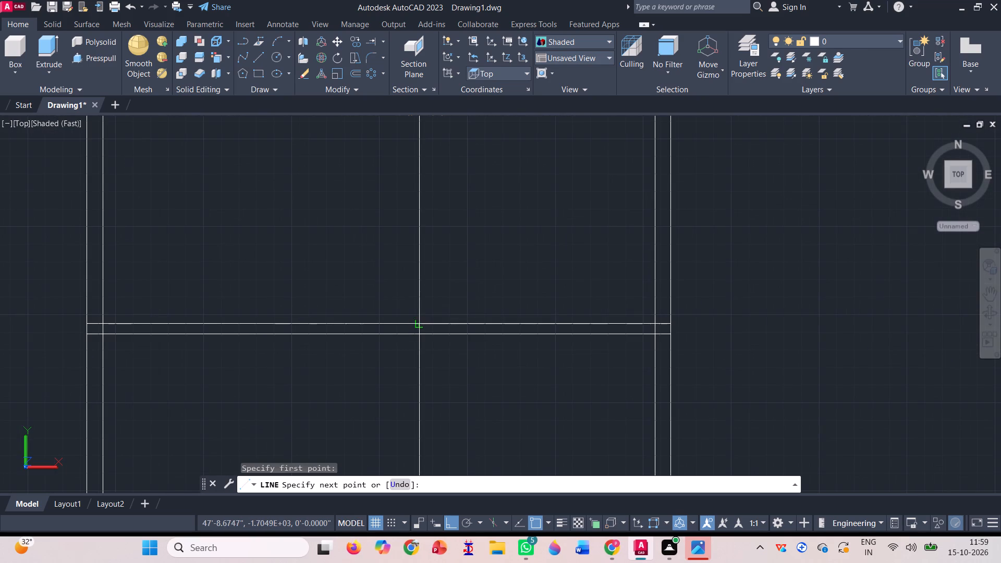
scroll(419, 323, "down", 2)
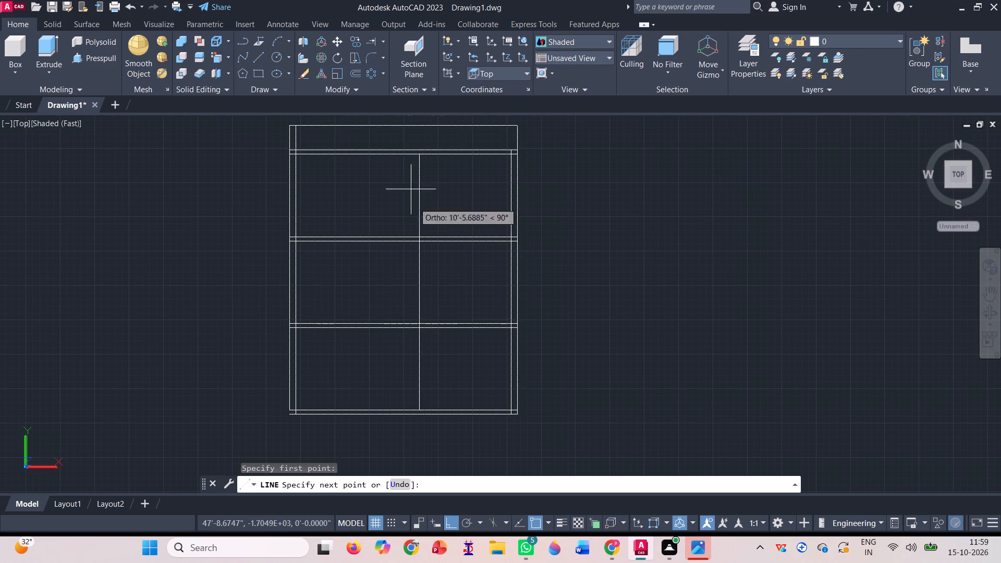
type("5'")
key("Return")
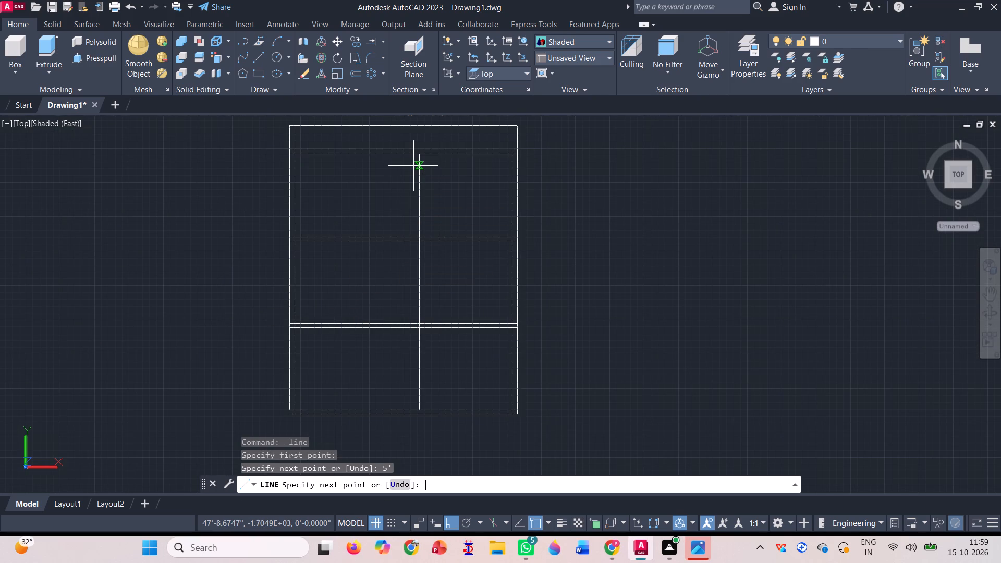
left_click(297, 280)
key("space")
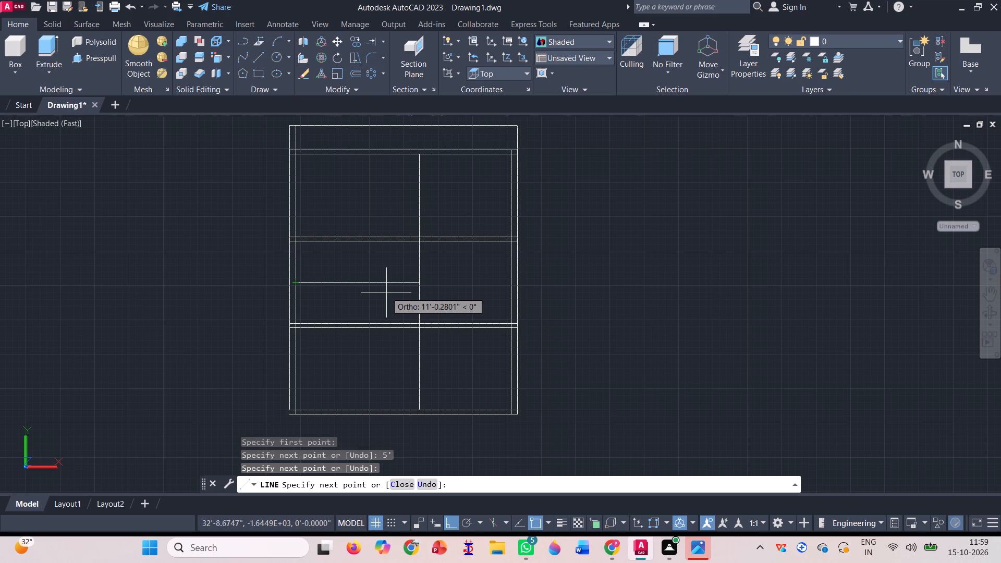
Copy the middle storey's horizontal line up into the top storey, from the upper intermediate slab's top edge to the roof slab's.
left_click(356, 42)
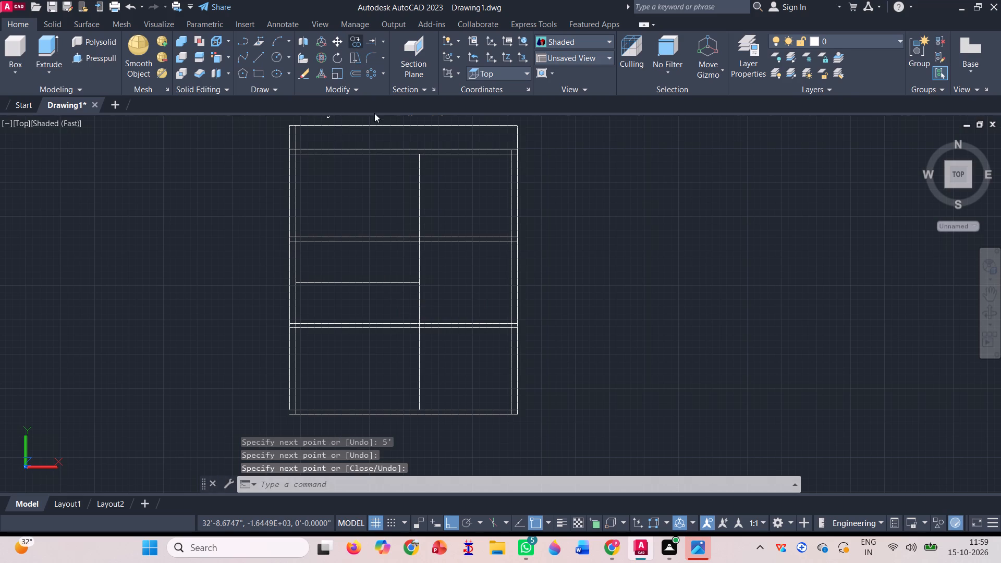
left_click(392, 307)
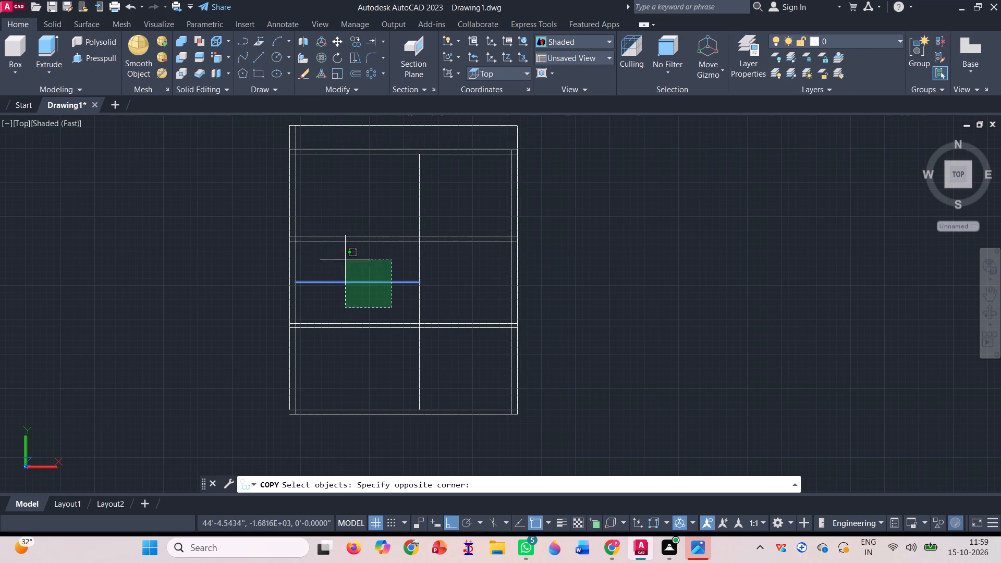
left_click(357, 277)
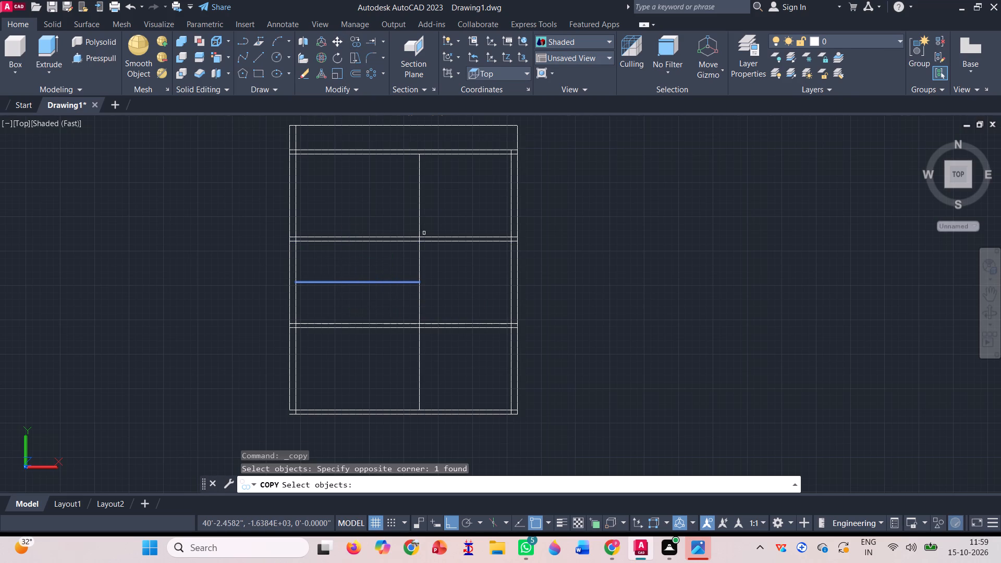
scroll(411, 250, "up", 1)
key("space")
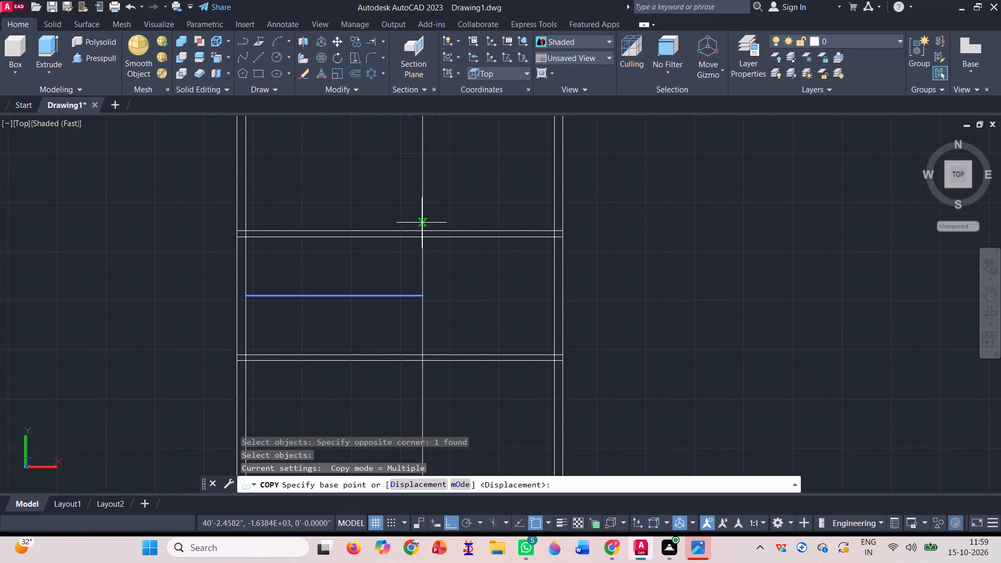
scroll(422, 222, "up", 3)
left_click(426, 243)
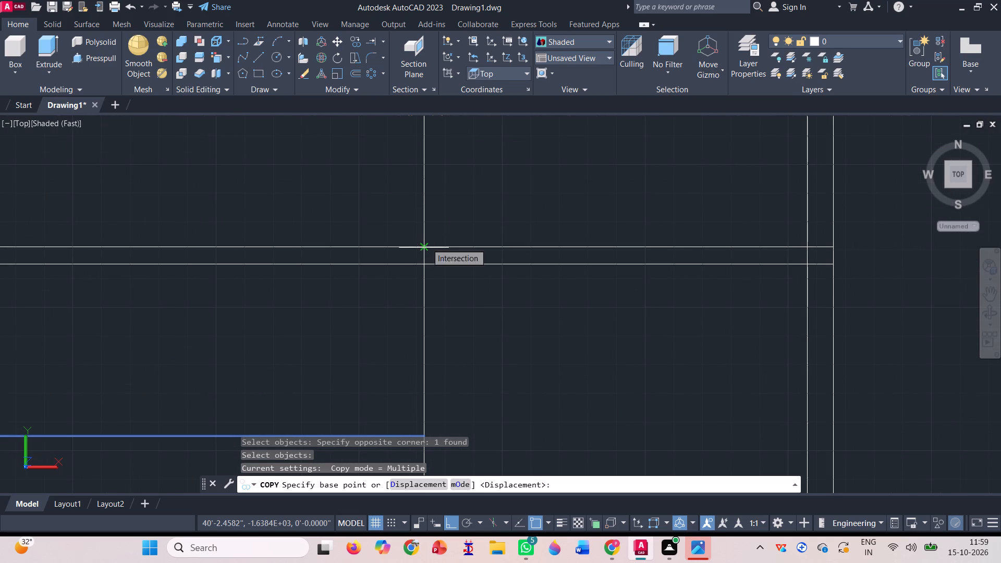
scroll(428, 280, "down", 2)
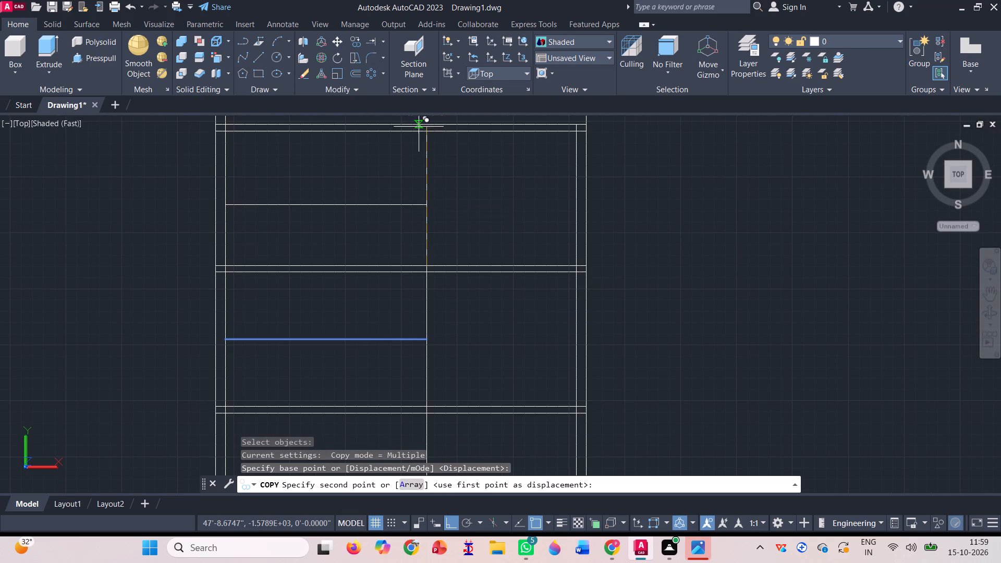
scroll(413, 189, "down", 1)
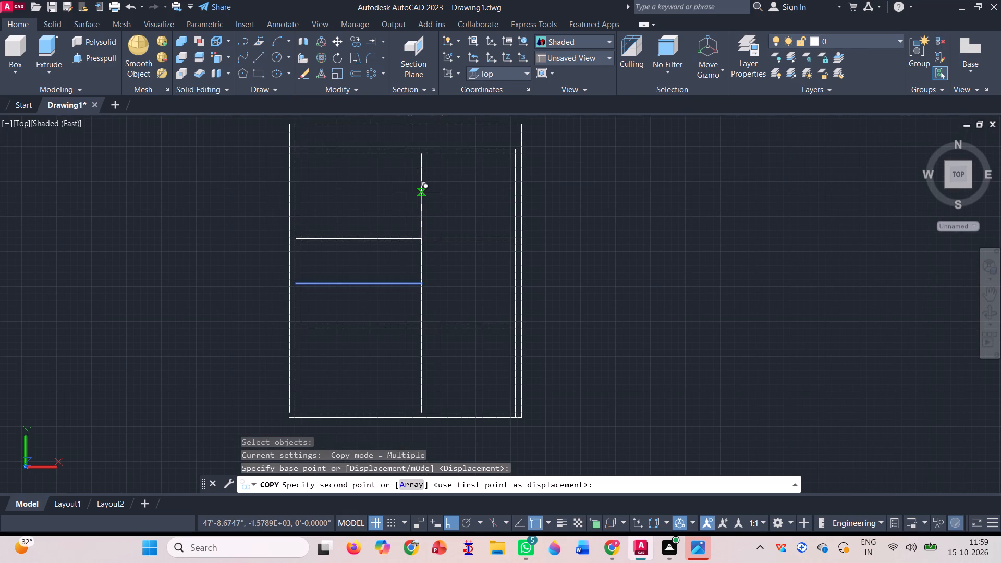
scroll(428, 141, "up", 2)
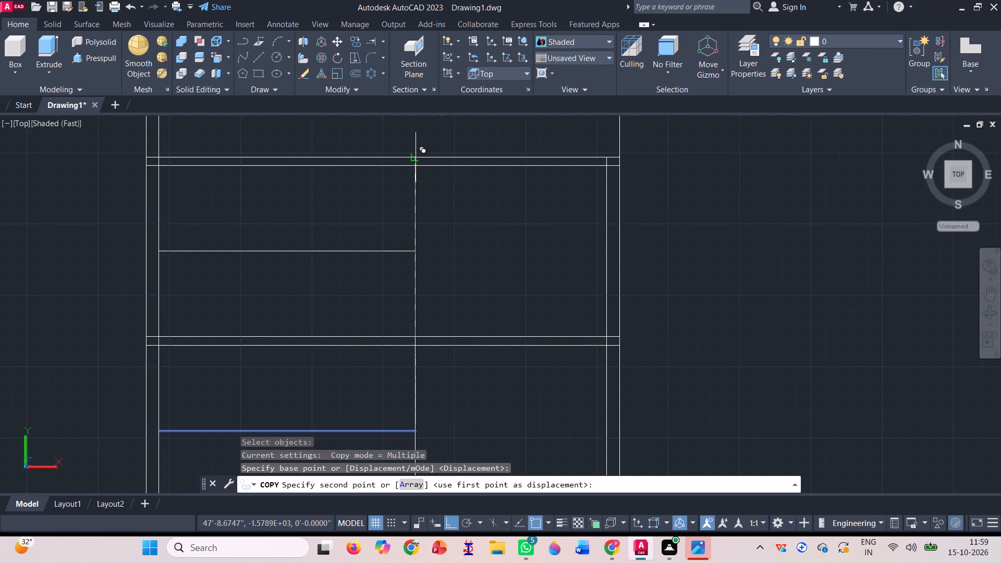
left_click(413, 156)
scroll(429, 238, "down", 2)
key("space")
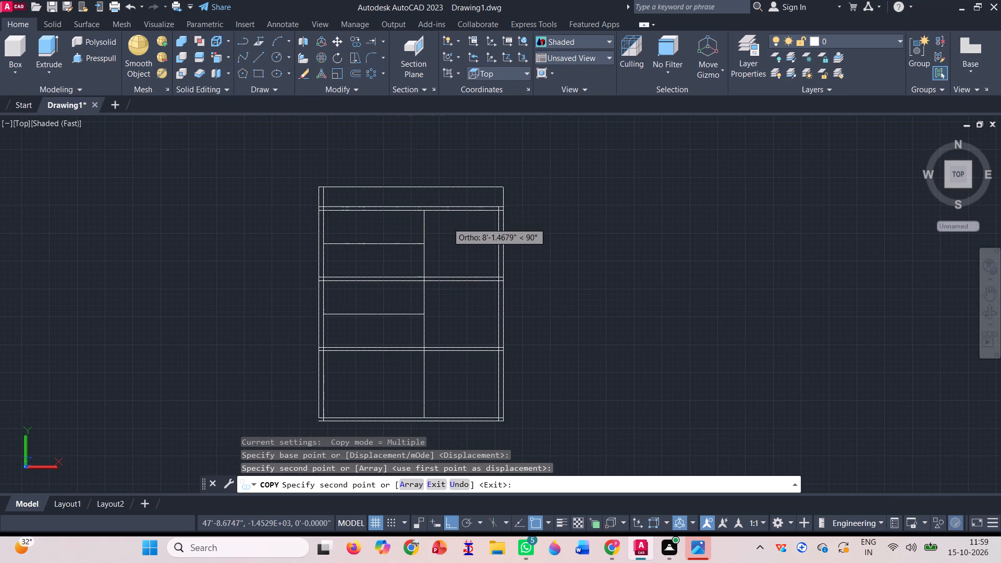
Draw a vertical line from the top storey's horizontal line, at its right end, down to the top edge of the slab below.
left_click(260, 61)
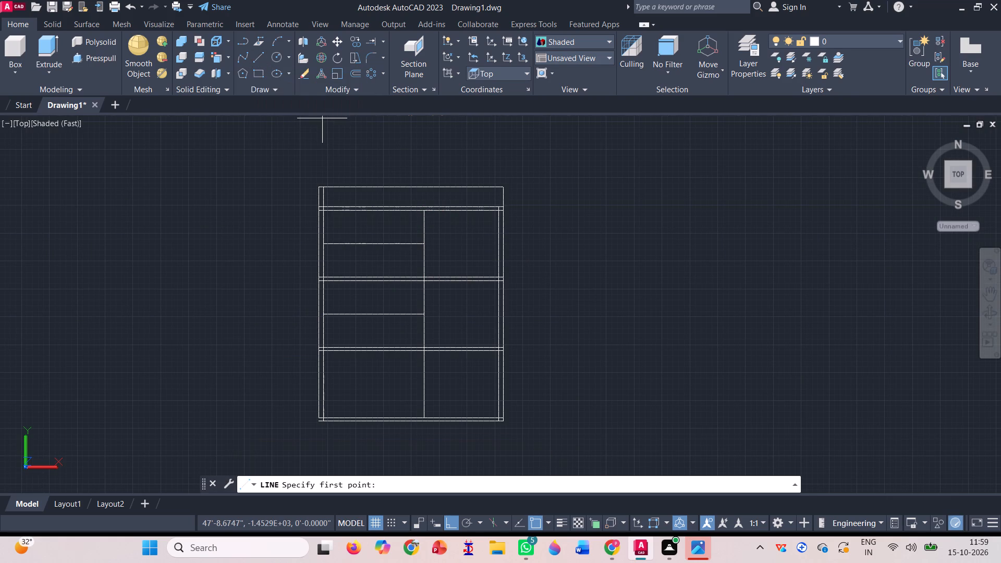
scroll(423, 260, "up", 5)
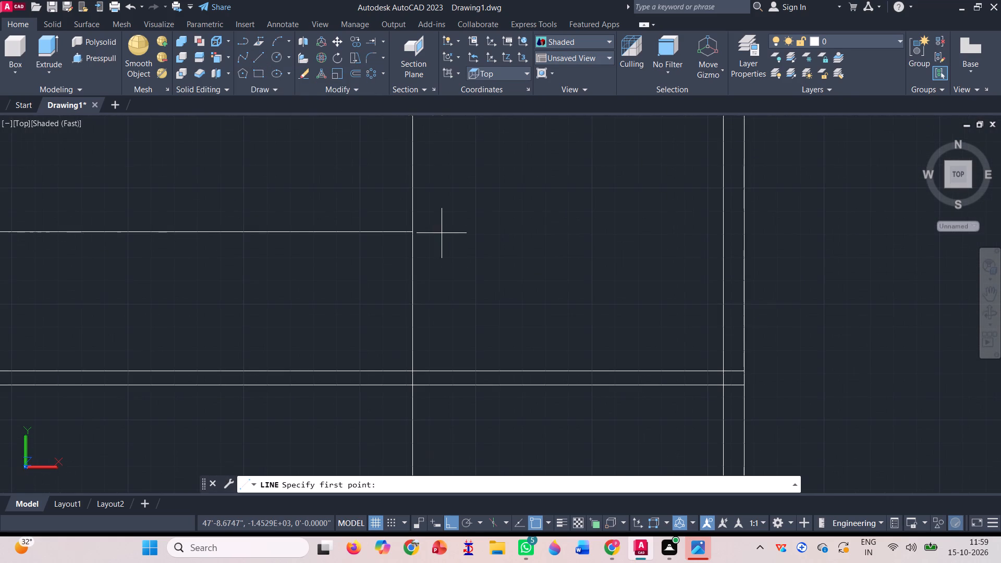
left_click(413, 234)
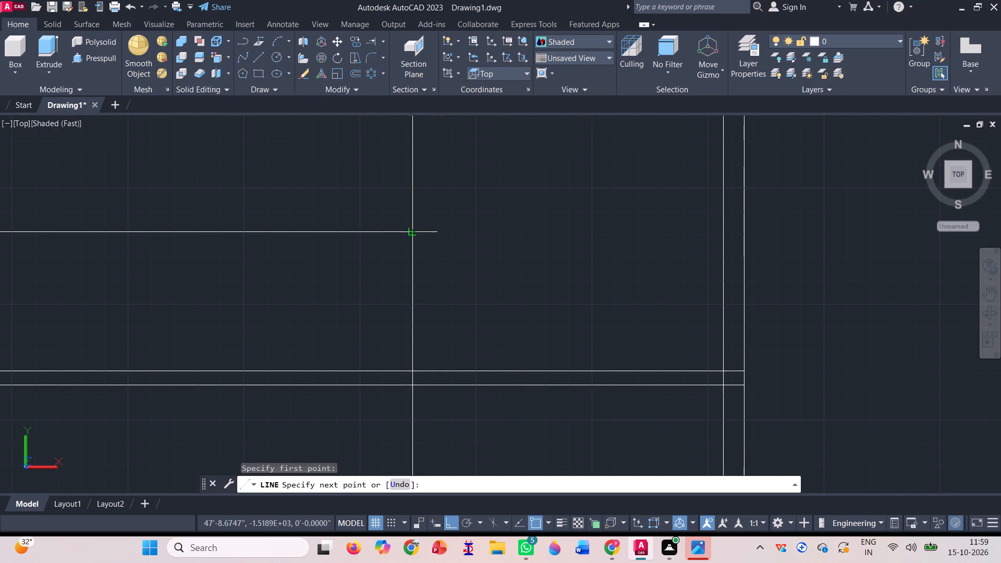
scroll(408, 222, "down", 2)
scroll(414, 276, "up", 5)
left_click(398, 301)
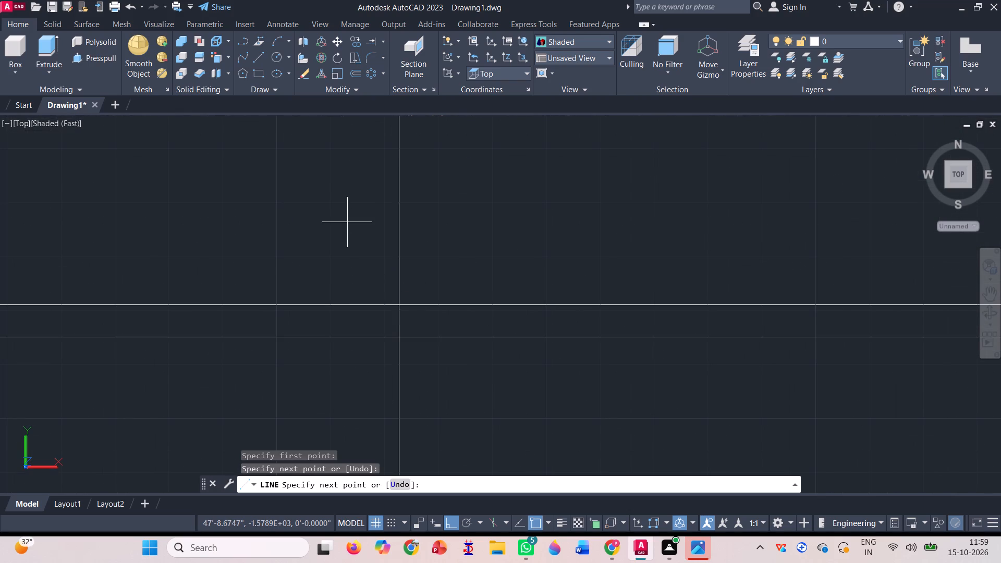
scroll(344, 218, "down", 2)
key("space")
Draw a vertical line from the right end of the middle storey's horizontal line down to the top edge of the slab below.
key("l")
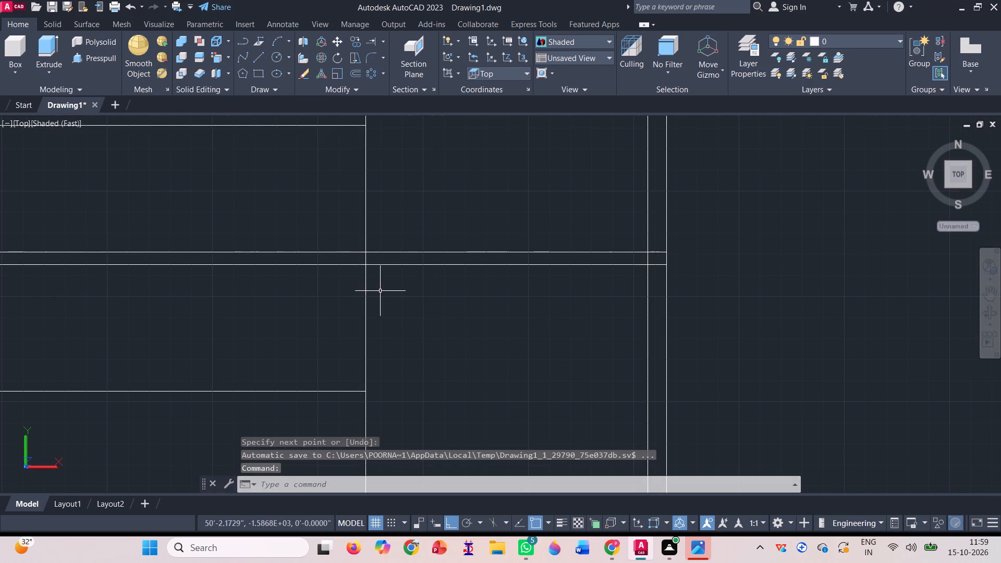
key("Return")
scroll(367, 206, "down", 2)
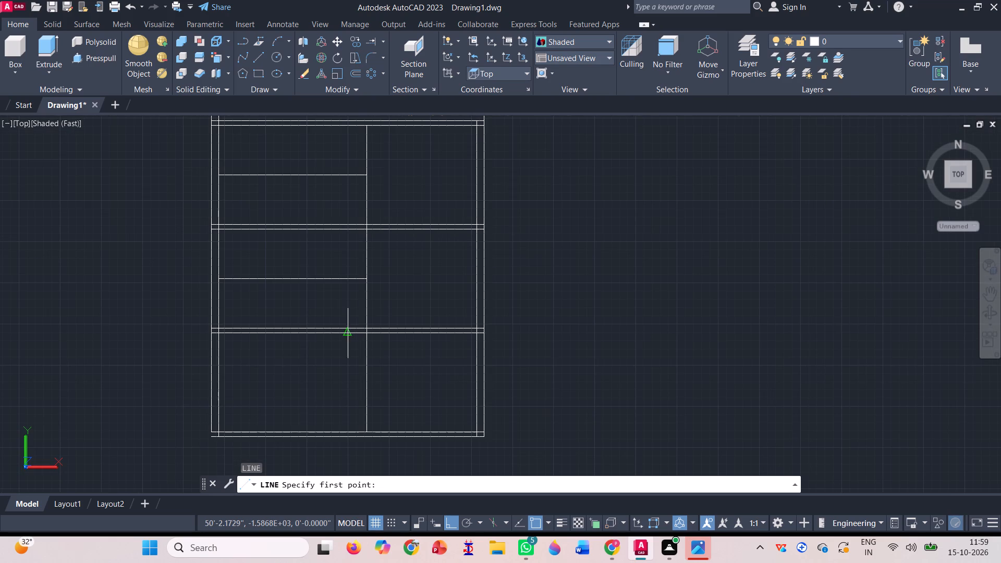
scroll(353, 337, "up", 2)
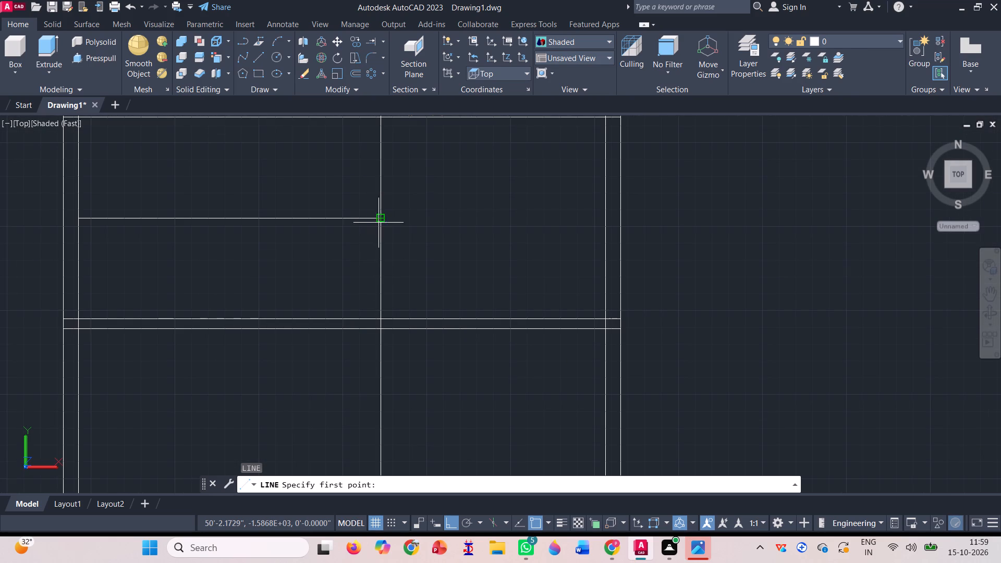
left_click(380, 221)
scroll(387, 259, "down", 1)
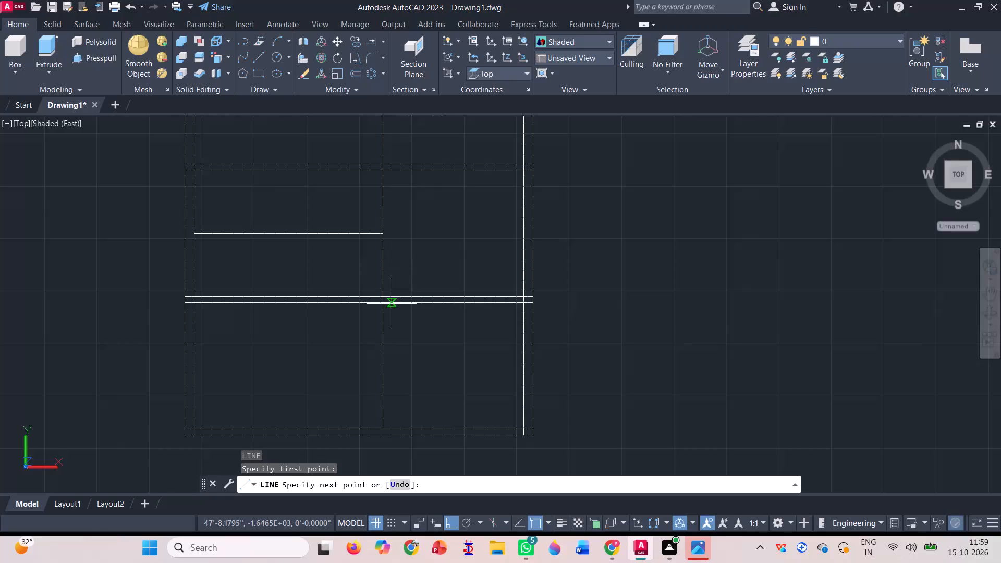
scroll(392, 303, "up", 3)
scroll(359, 264, "up", 3)
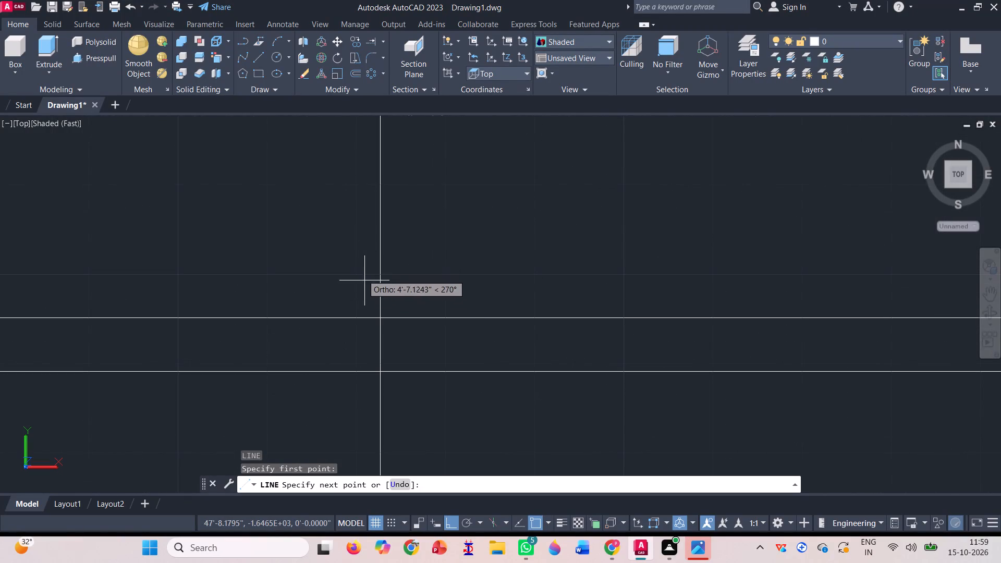
left_click(379, 314)
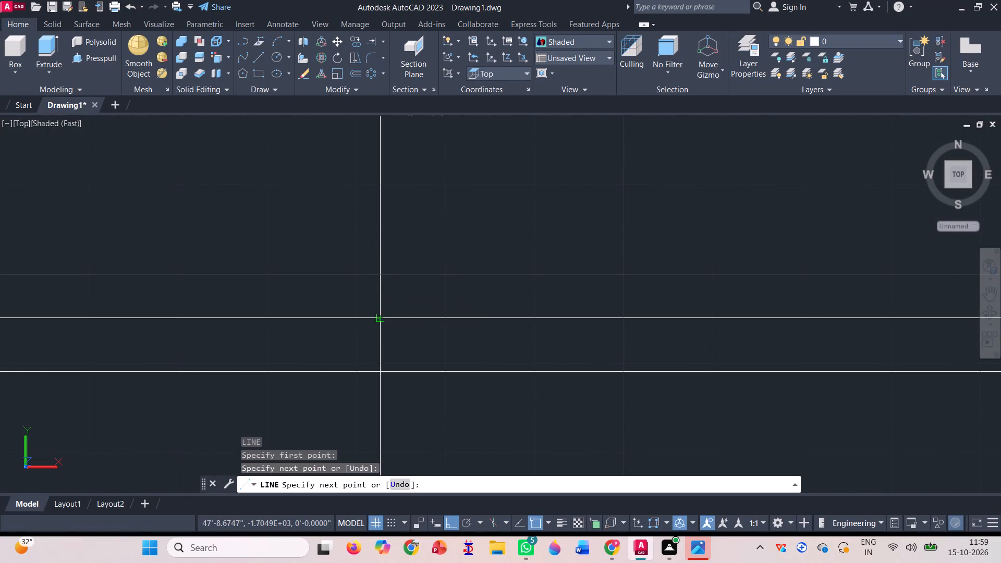
key("space")
scroll(383, 302, "down", 5)
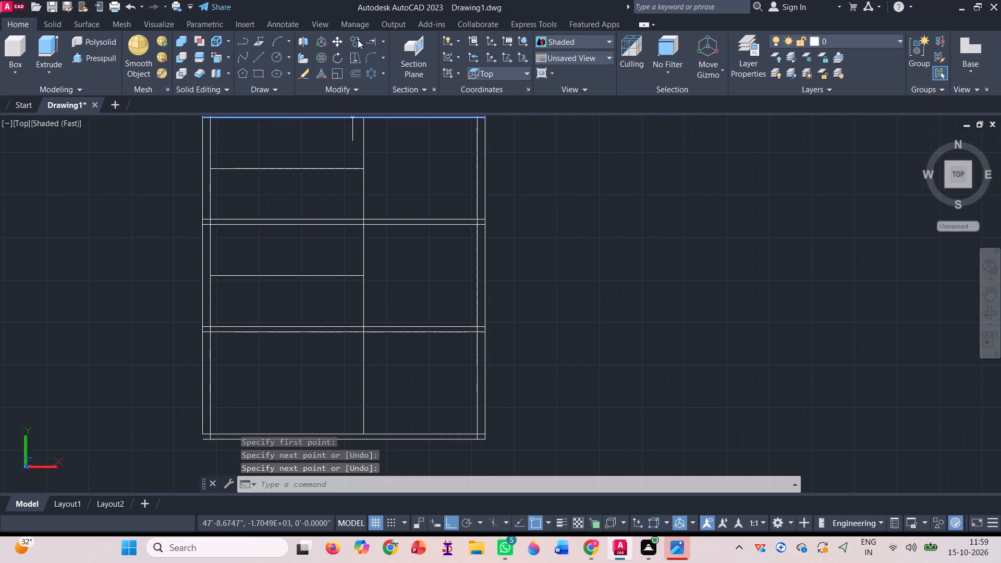
Copy the two short vertical lines below the upper storeys' horizontal lines leftward at 1' intervals, from 1' through 14'.
left_click(358, 40)
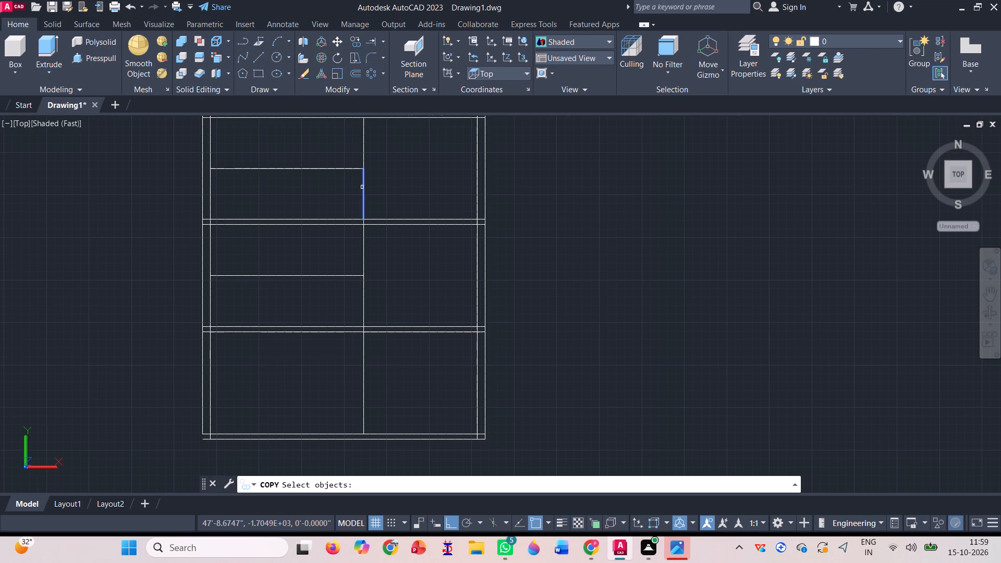
left_click(363, 200)
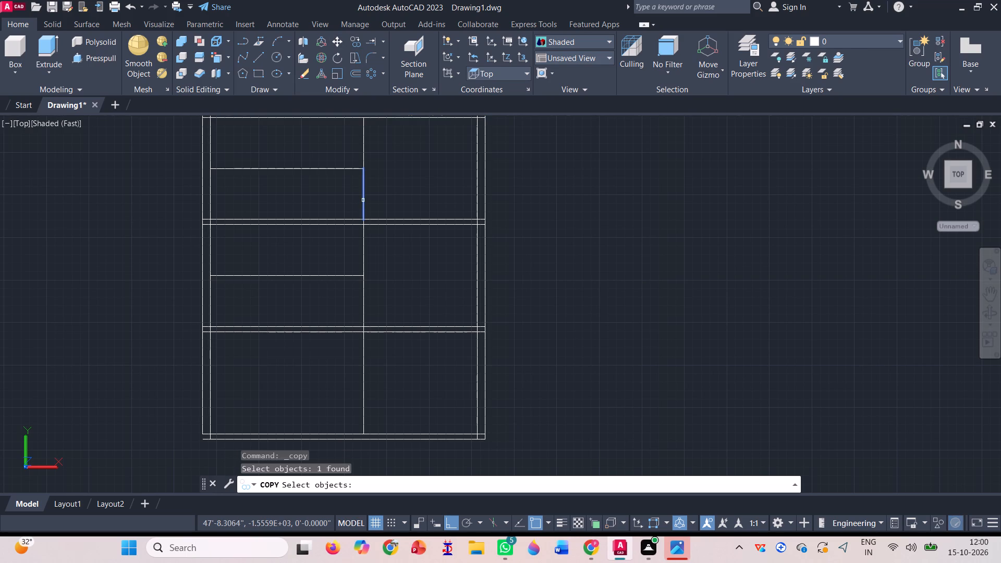
left_click(363, 312)
key("space")
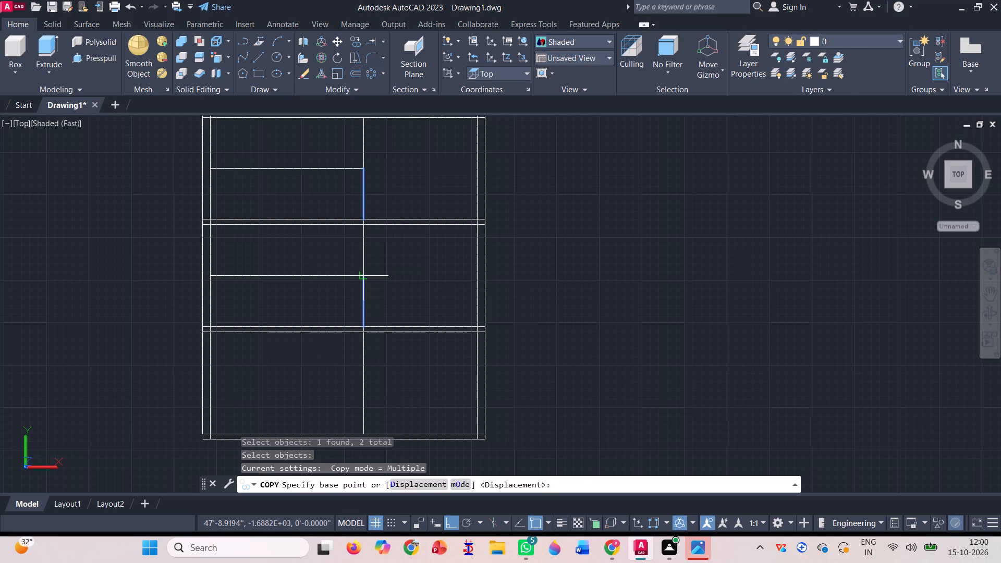
left_click(361, 273)
type("1'")
key("Return")
type("2'")
key("Return")
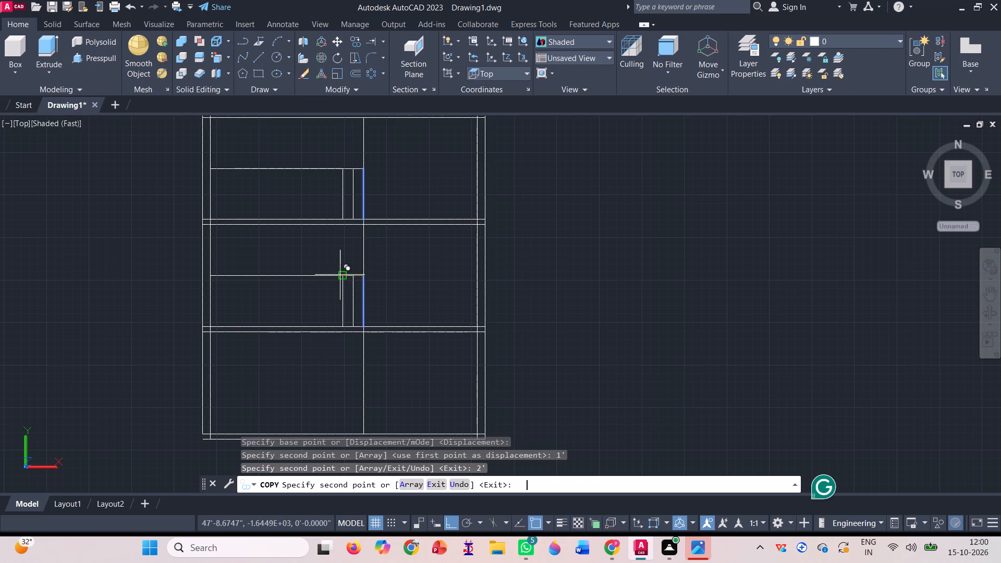
type("3'")
key("Return")
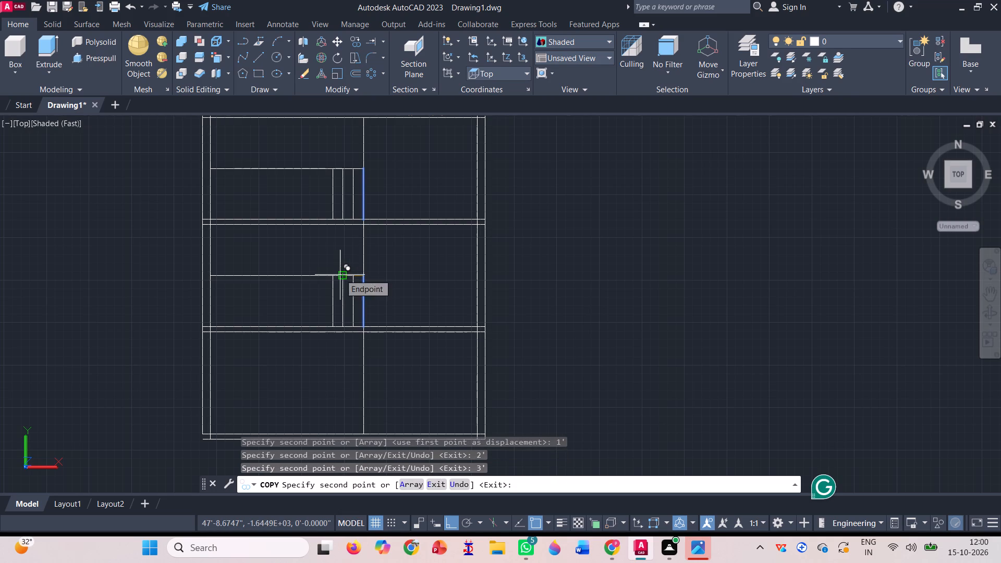
key("4")
key("apostrophe")
key("Return")
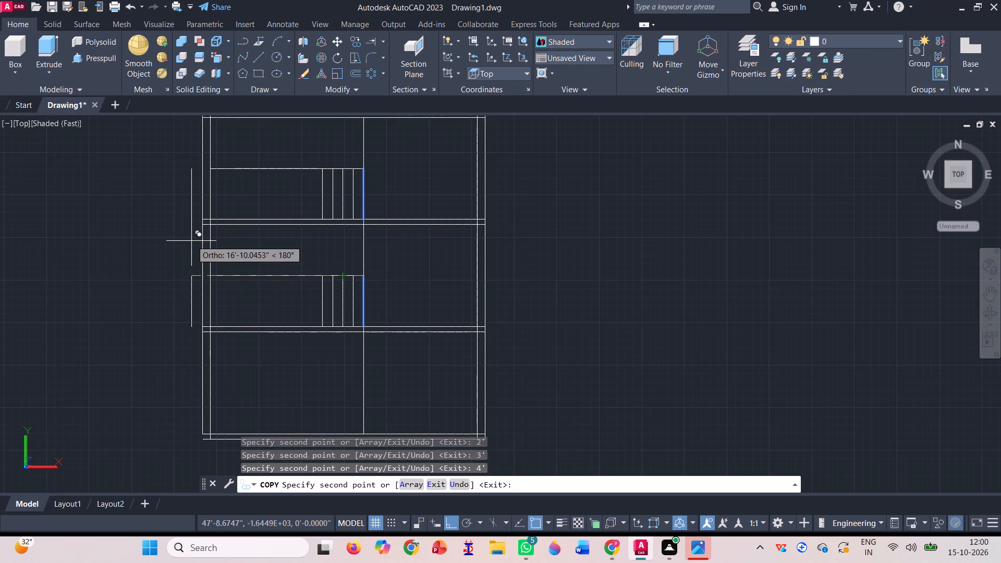
type("5'")
key("Return")
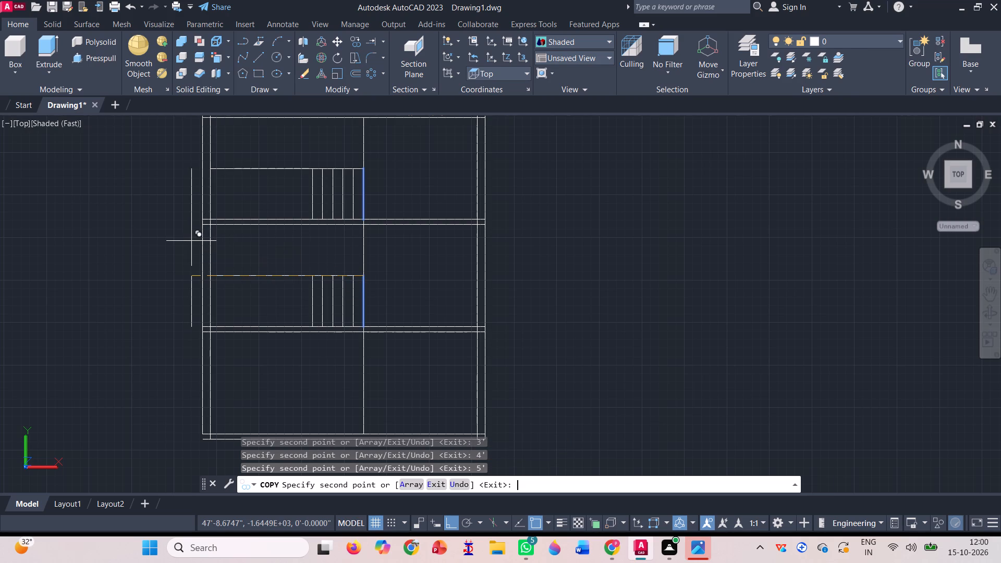
type("6'")
key("Return")
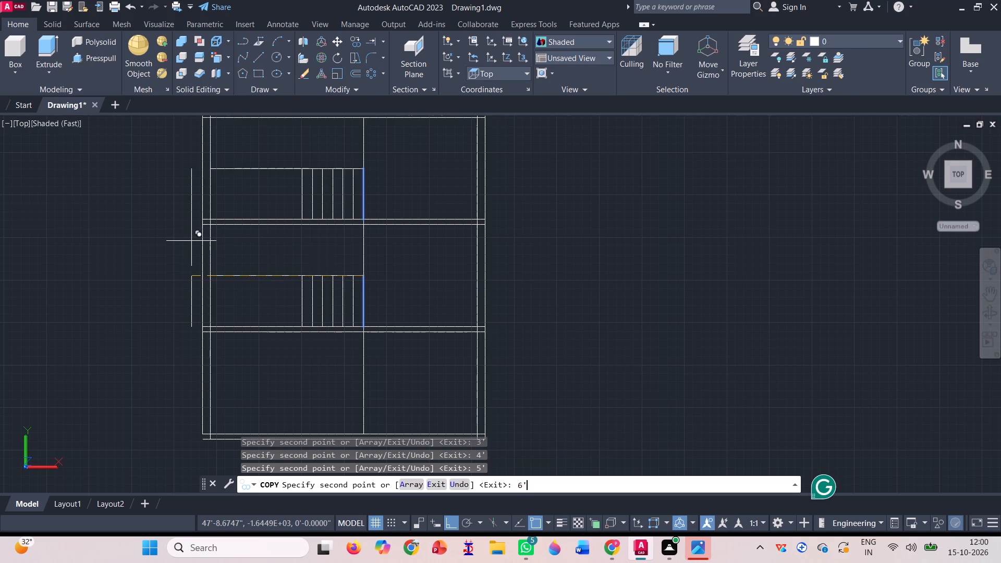
type("7'")
key("Return")
type("8'")
key("Return")
type("9'")
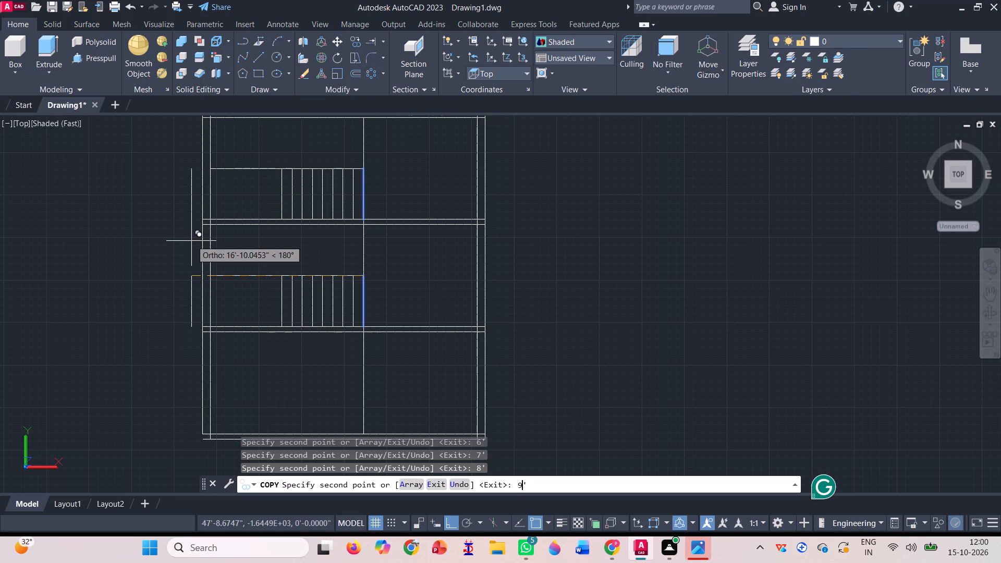
key("Return")
type("10'")
key("Return")
type("11'")
key("Return")
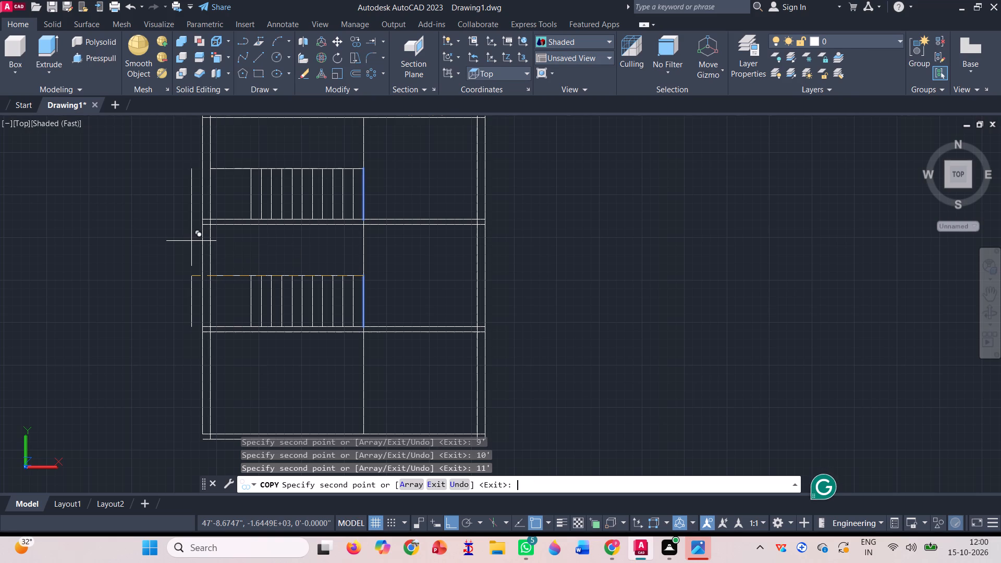
type("12'")
key("Return")
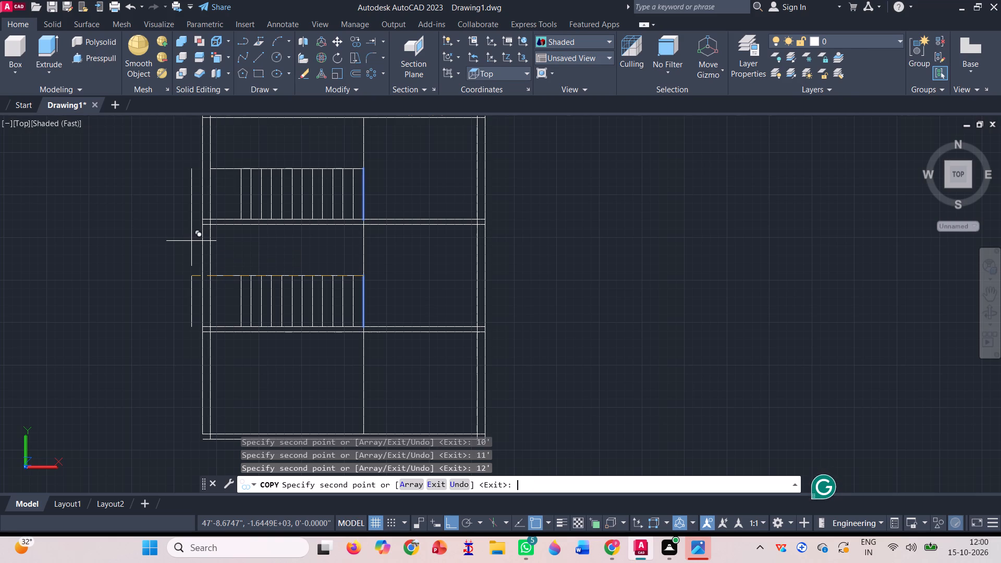
type("13'")
key("Return")
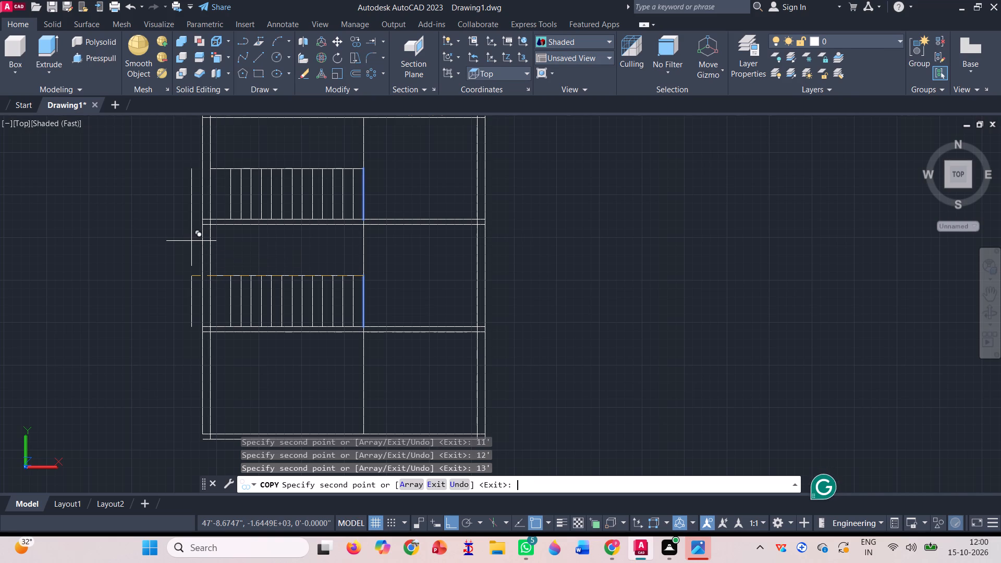
type("14'")
key("Return")
key("Return")
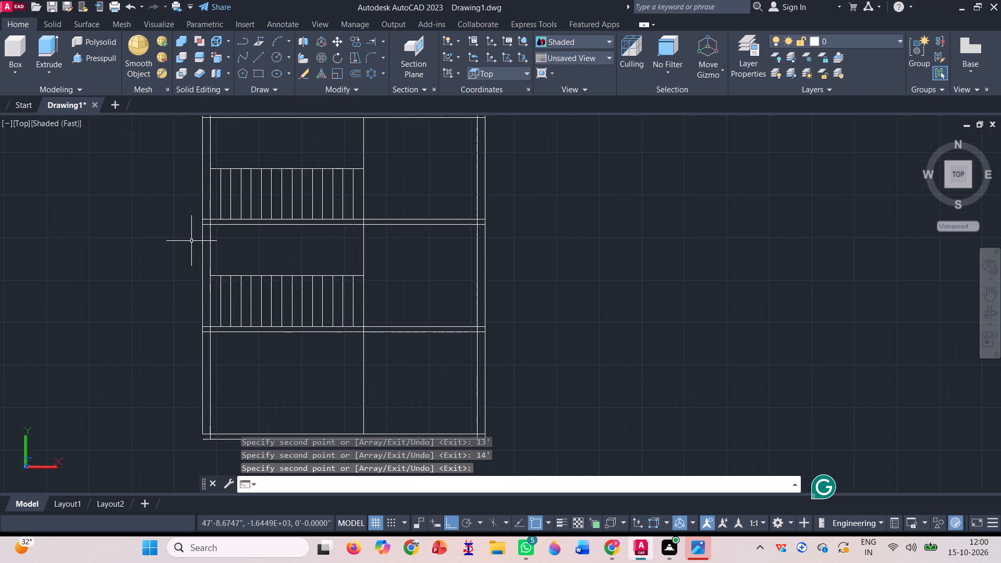
Trim off the part of the inner left wall line that runs through the parapet above the roof slab.
scroll(191, 240, "down", 1)
scroll(434, 319, "down", 1)
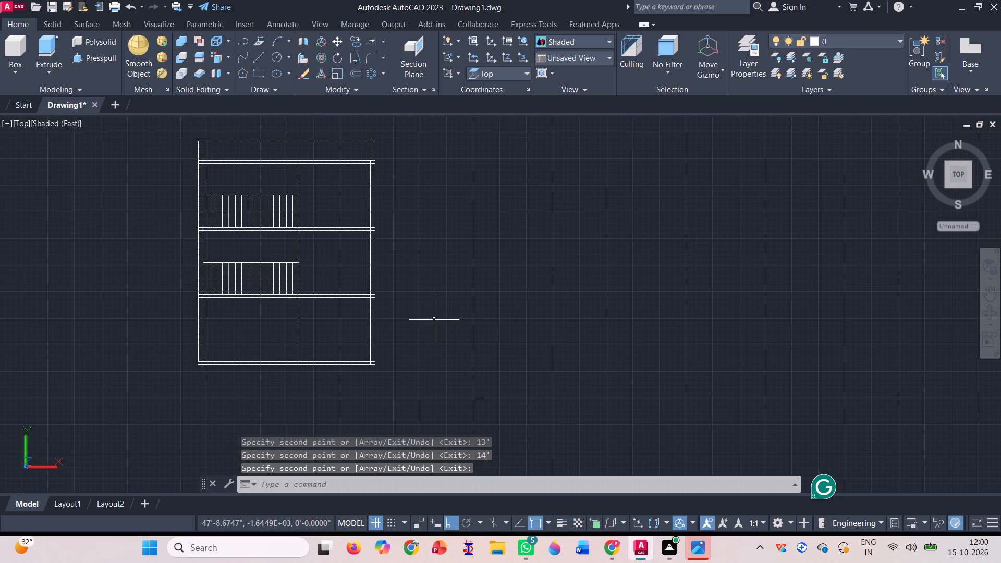
scroll(167, 192, "up", 1)
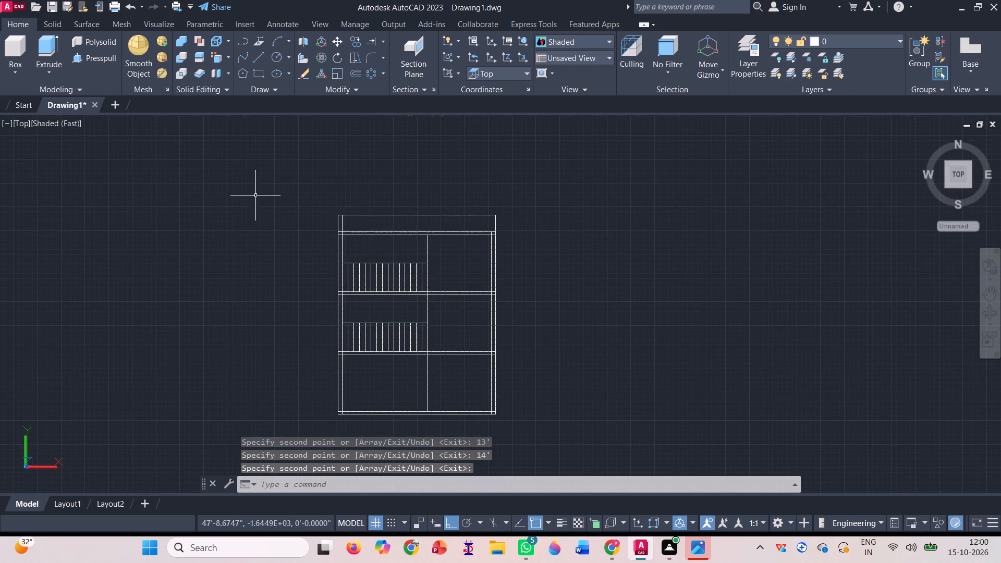
scroll(306, 216, "up", 2)
scroll(402, 229, "up", 2)
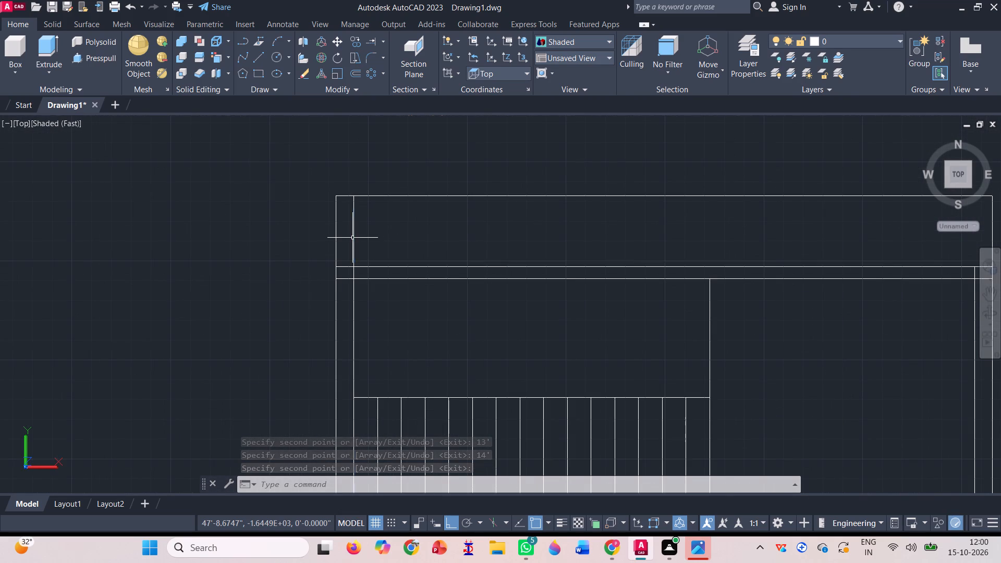
left_click(383, 43)
left_click(401, 61)
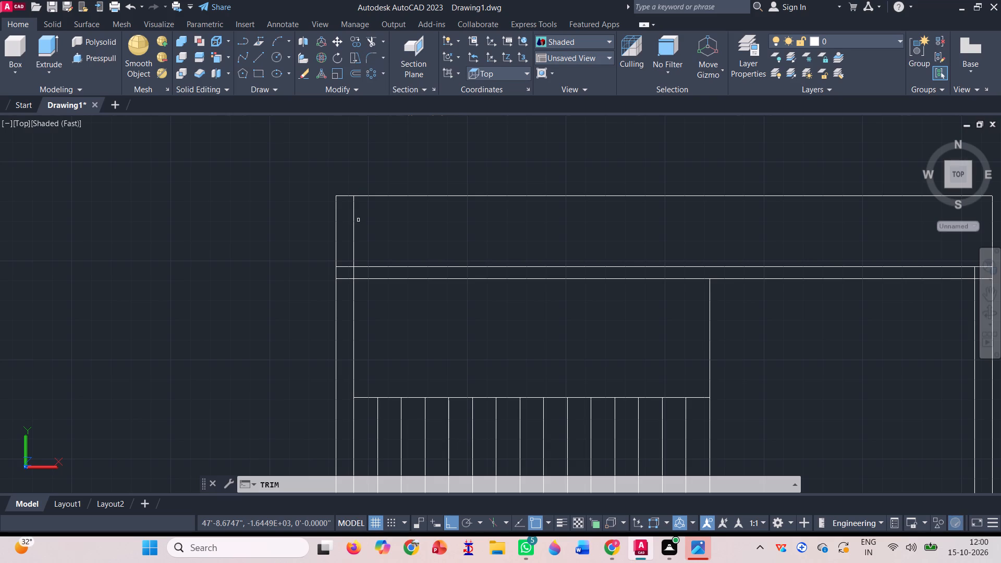
left_click(354, 224)
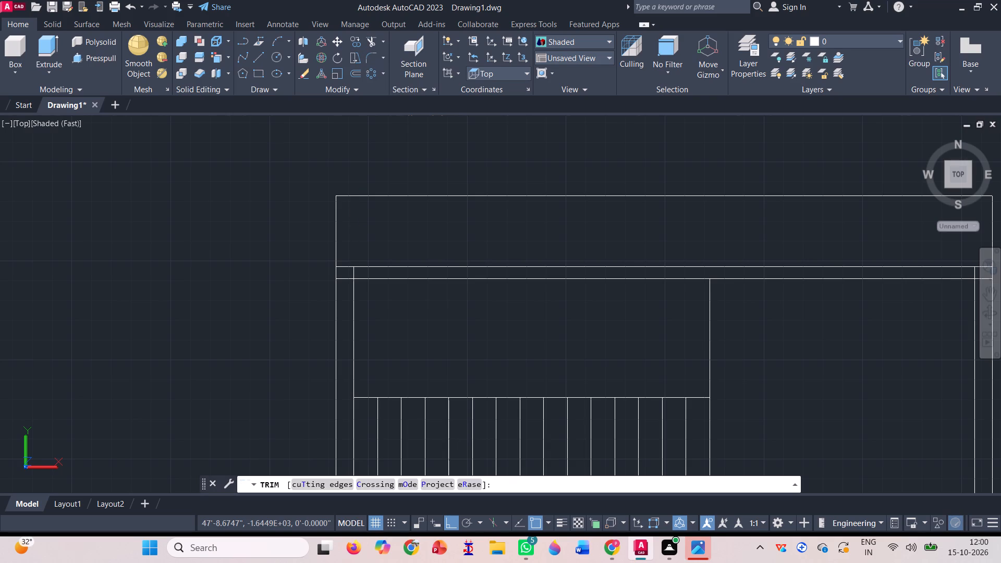
scroll(259, 251, "down", 1)
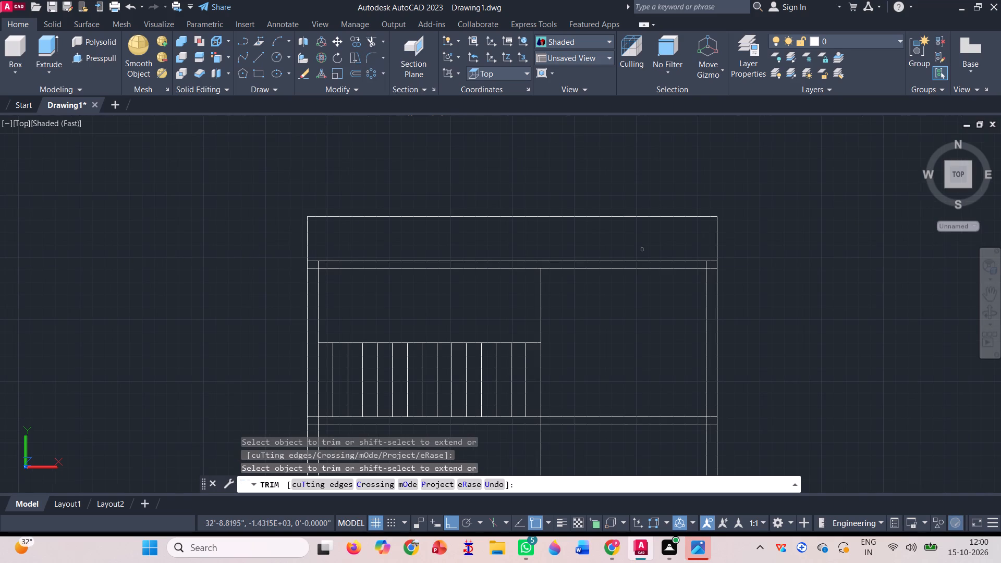
key("space")
Draw a line 0'6" inward along the parapet's top edge from its left corner, continuing down to the roof slab's top edge.
left_click(263, 52)
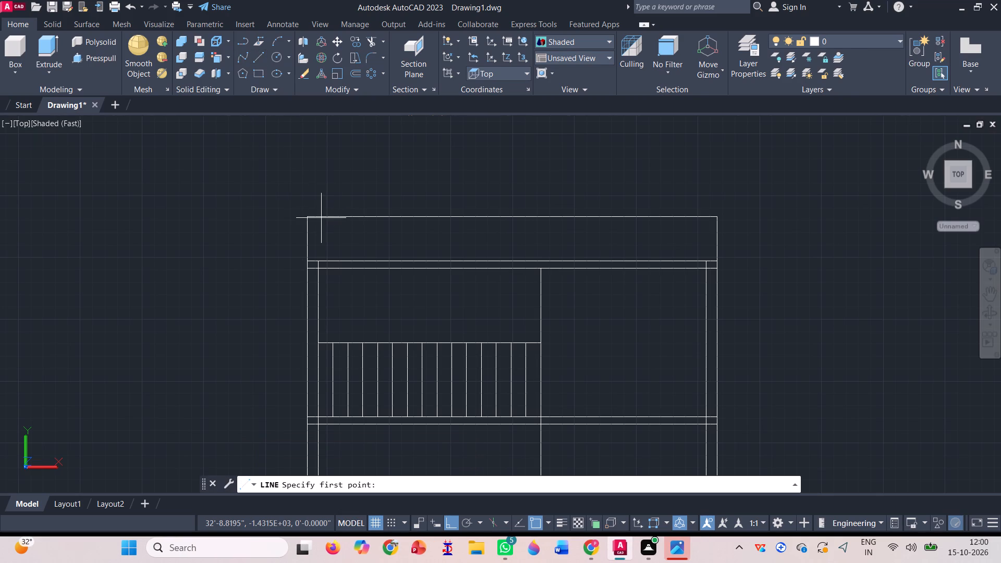
left_click(308, 216)
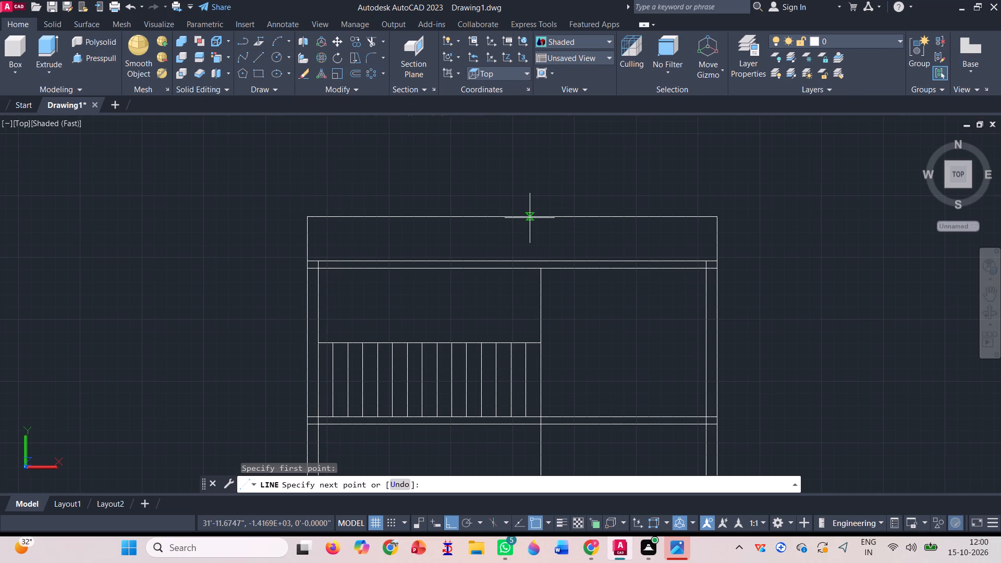
key("0")
key("Return")
key("apostrophe")
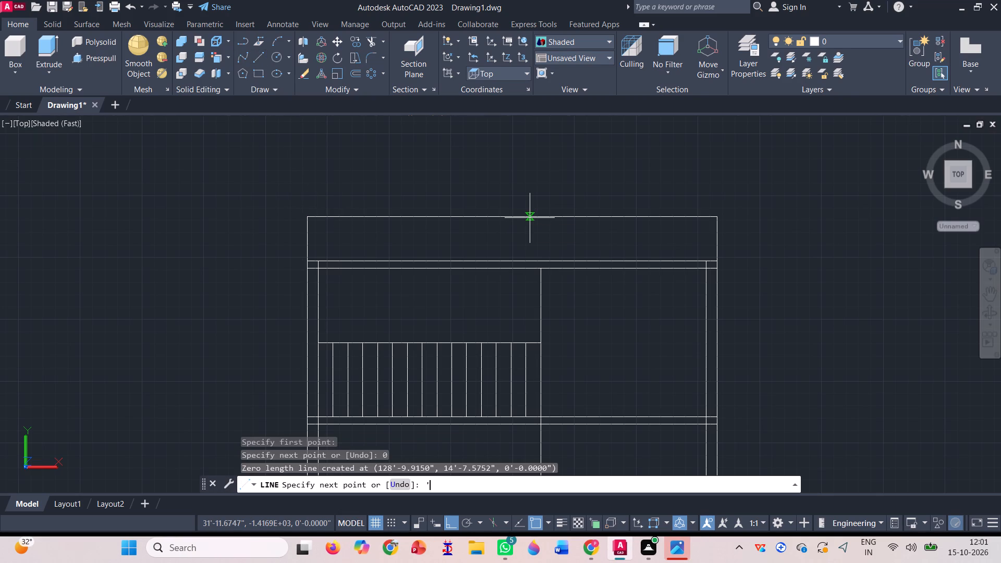
key("BackSpace")
type("0'6")
key("apostrophe")
key("Return")
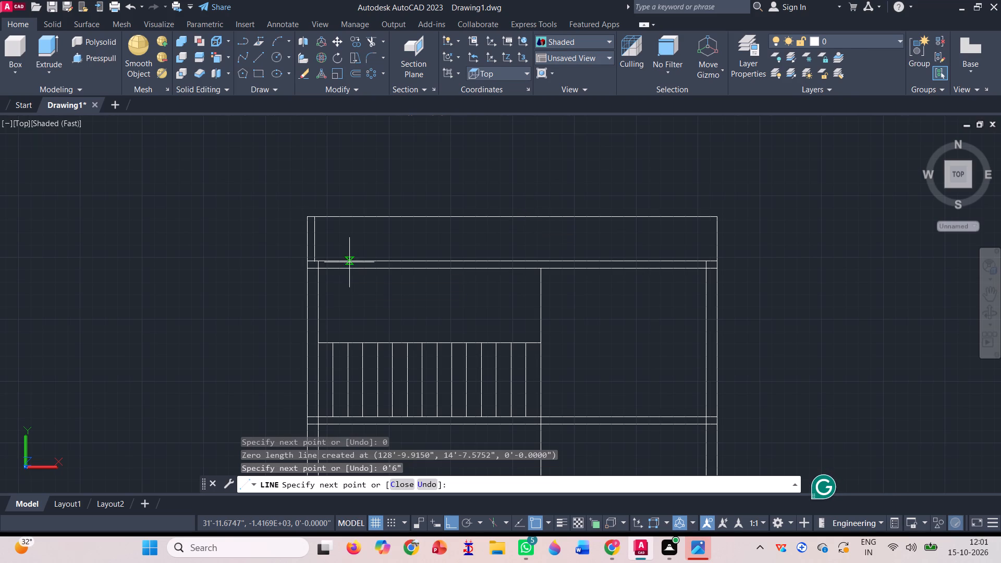
scroll(316, 264, "up", 3)
left_click(316, 263)
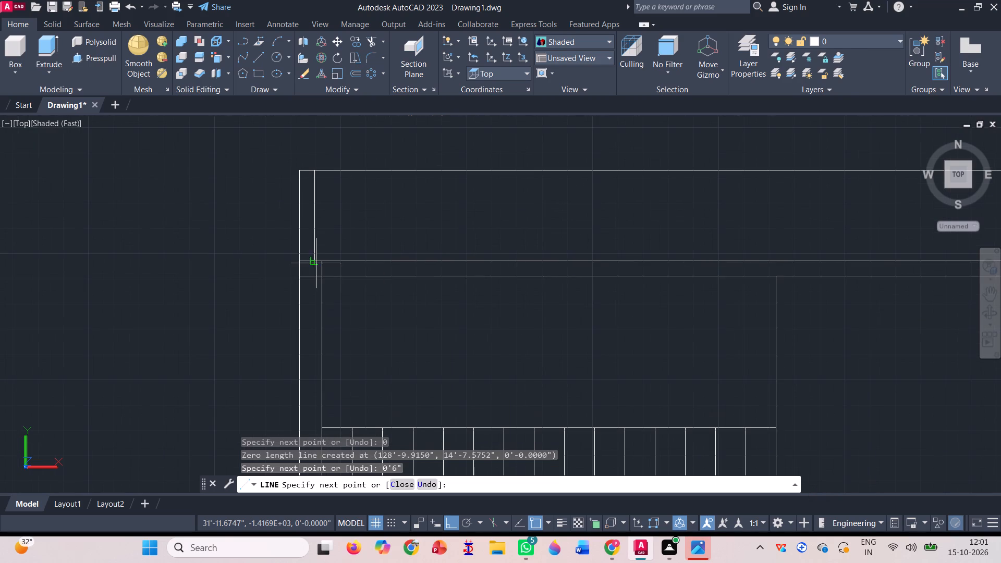
key("space")
scroll(266, 289, "down", 1)
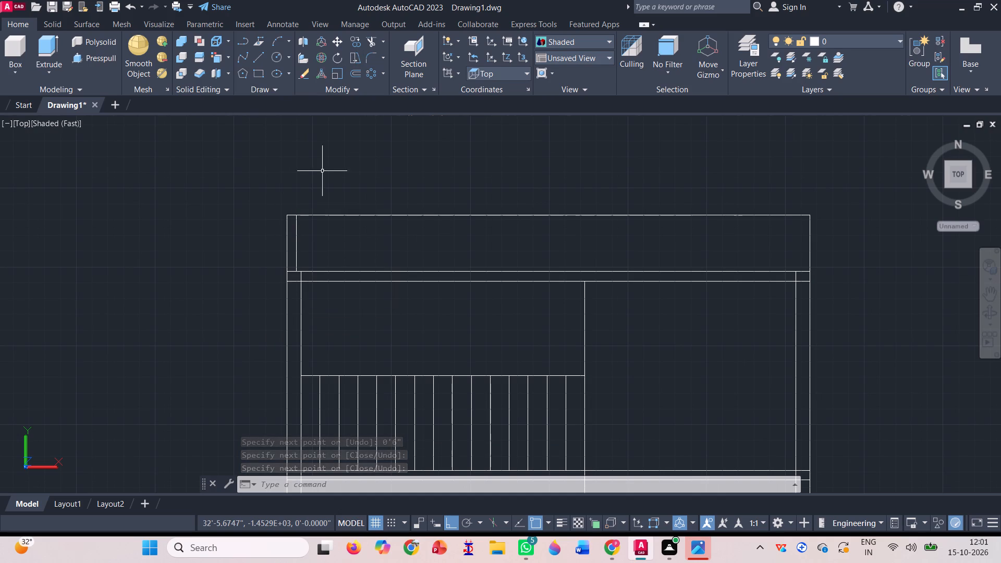
Draw a line 0'6" inward along the parapet's top edge from its right corner, continuing down to the roof slab's top edge.
left_click(258, 59)
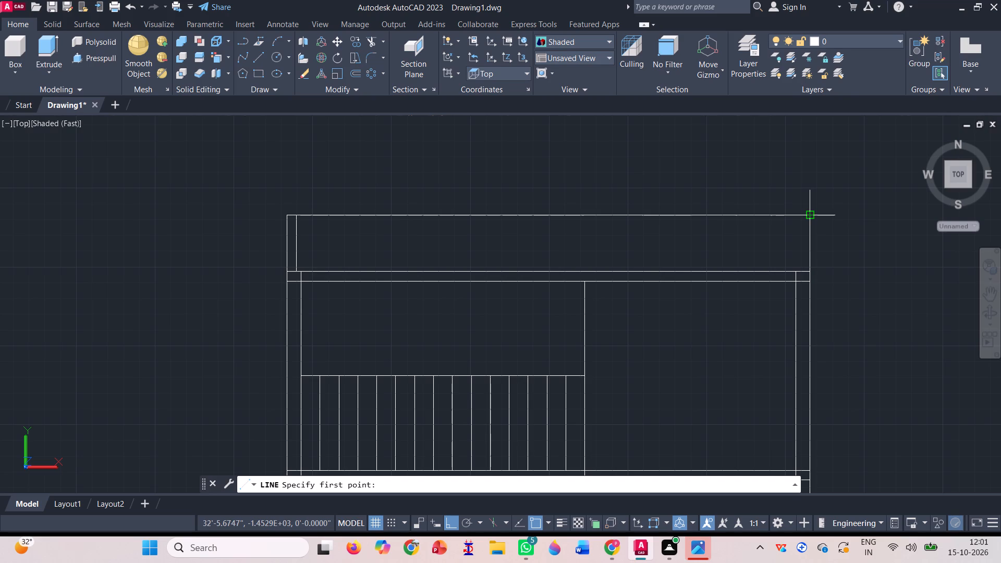
left_click(809, 214)
type("0'6\"")
key("Return")
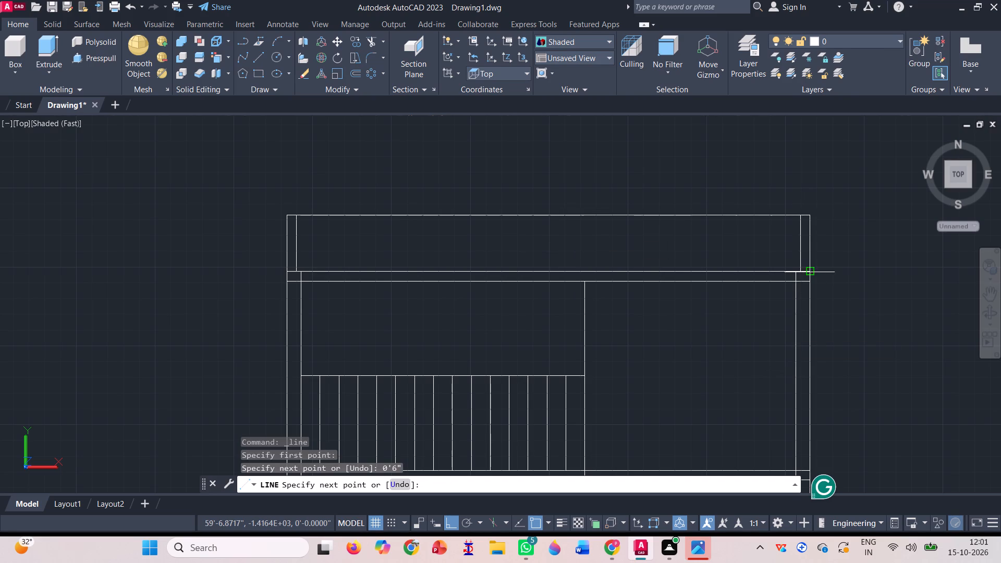
scroll(808, 268, "up", 3)
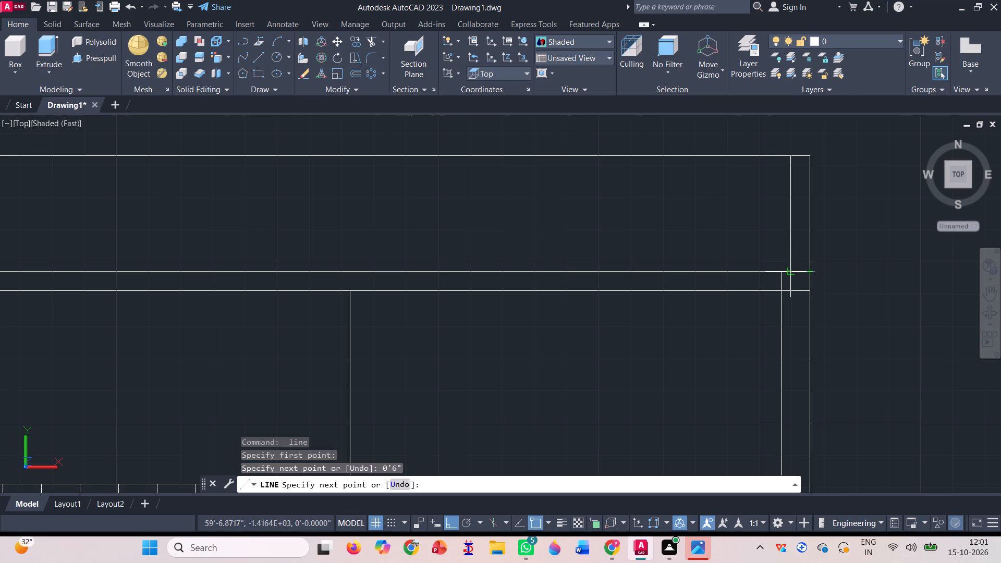
left_click(792, 268)
key("space")
scroll(669, 336, "down", 2)
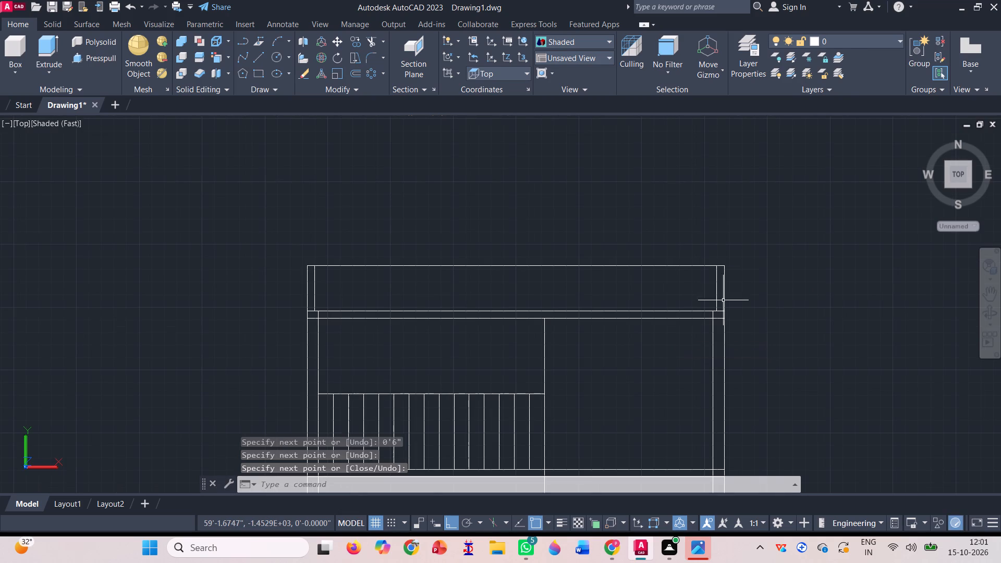
Delete the two short overlapping 0'6" line segments at the left and right ends of the parapet's top edge.
left_click(721, 265)
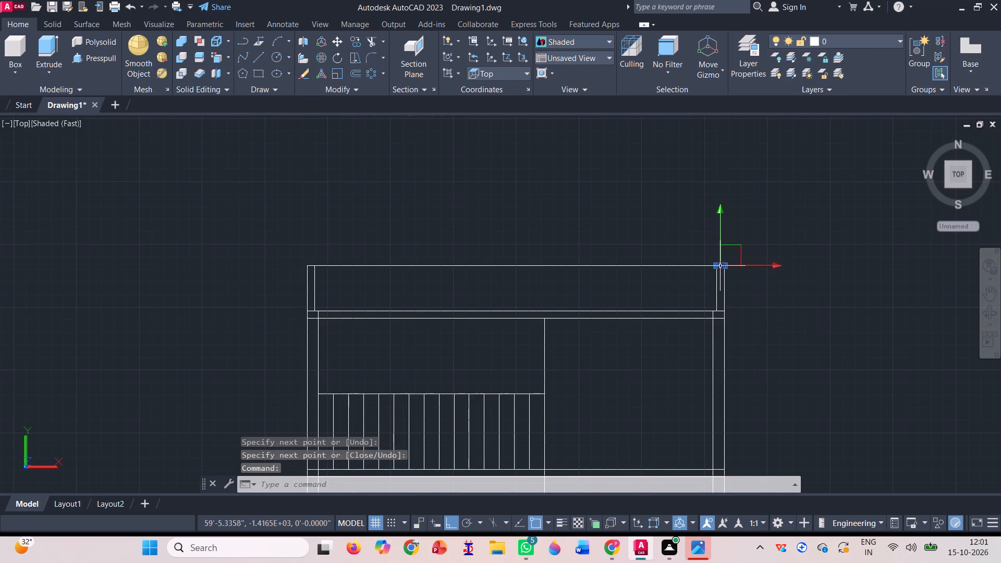
scroll(361, 270, "up", 3)
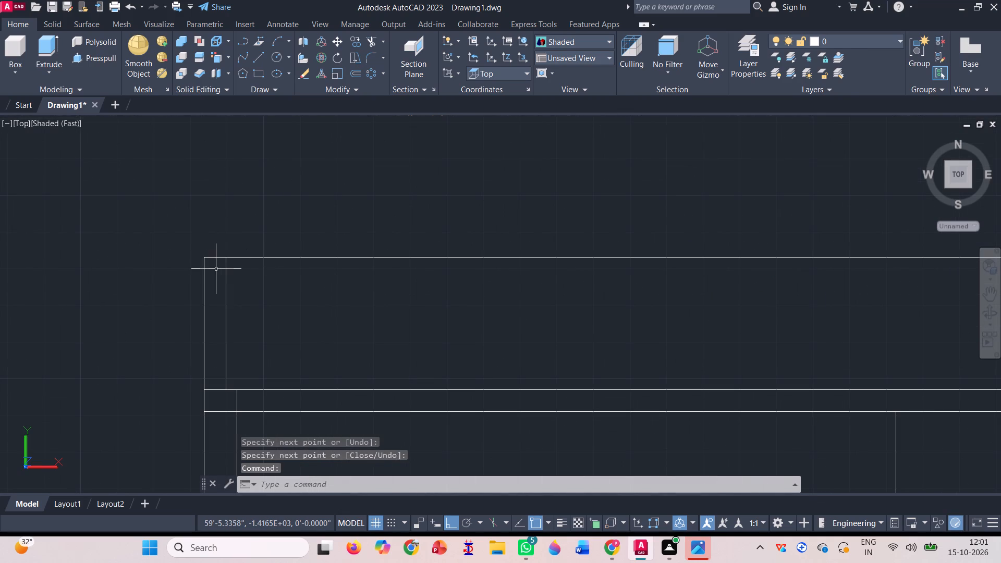
left_click(218, 255)
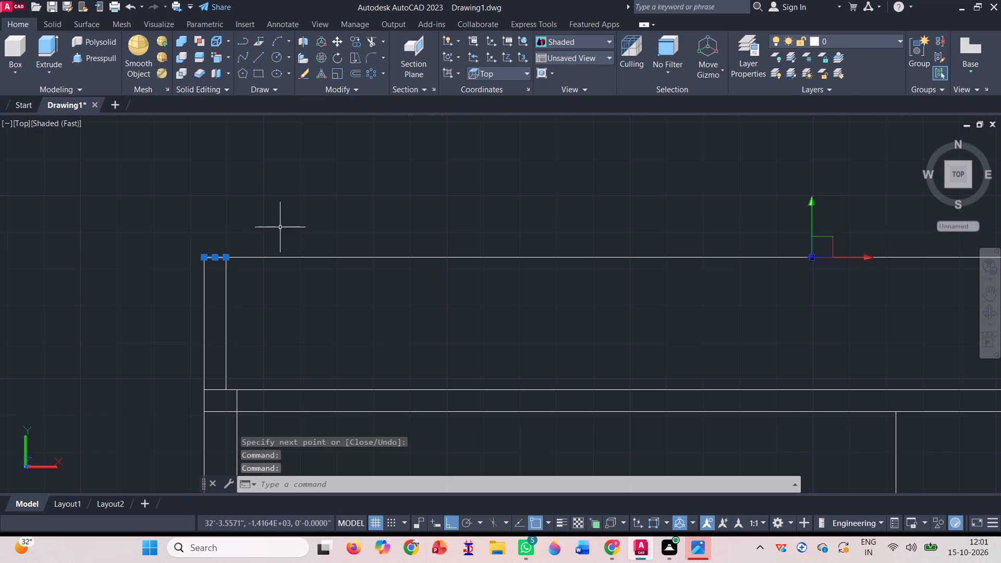
key("Delete")
Draw a window rectangle about 6'-7" wide and 5'-9" high in the top storey's right bay.
scroll(284, 226, "down", 4)
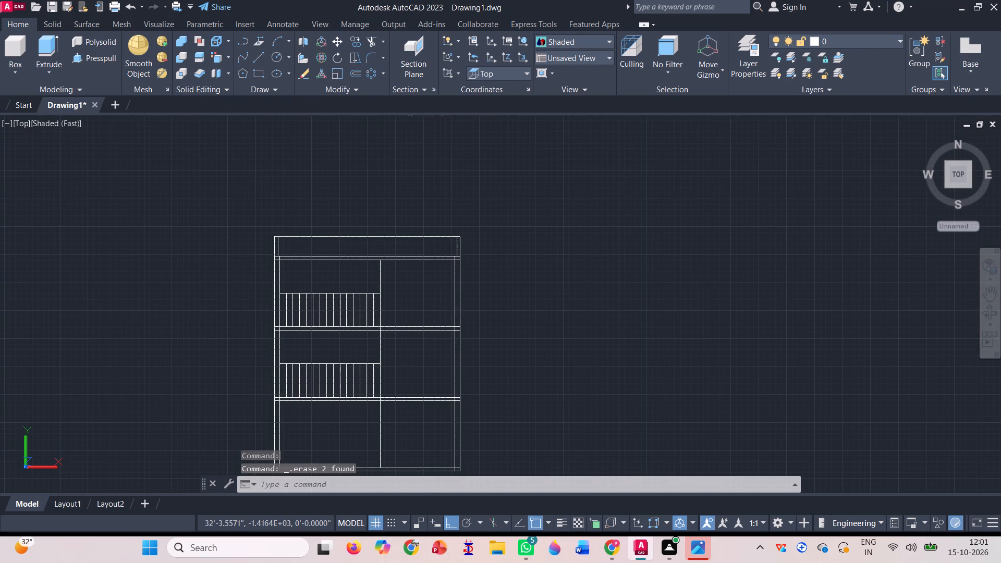
left_click(253, 69)
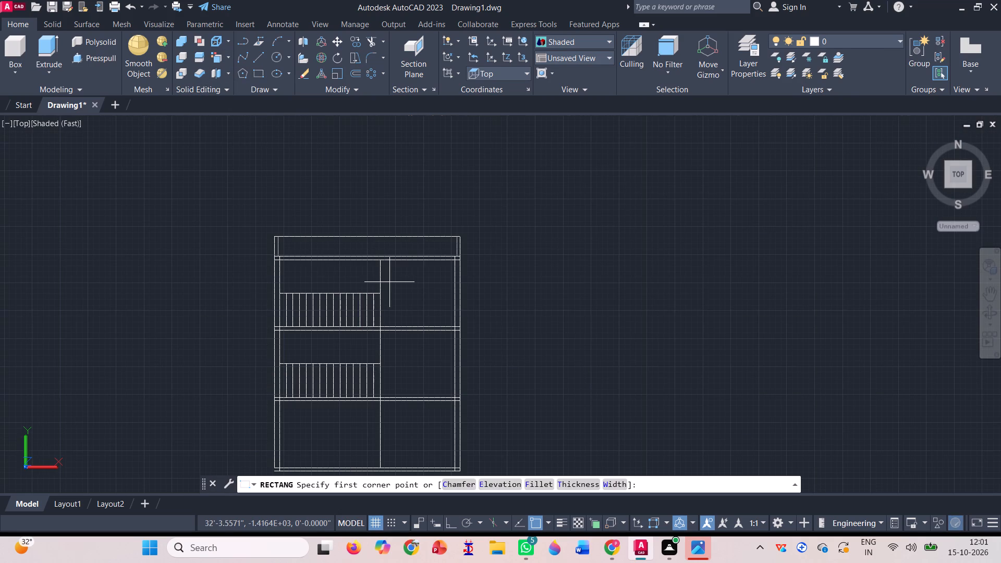
left_click(396, 276)
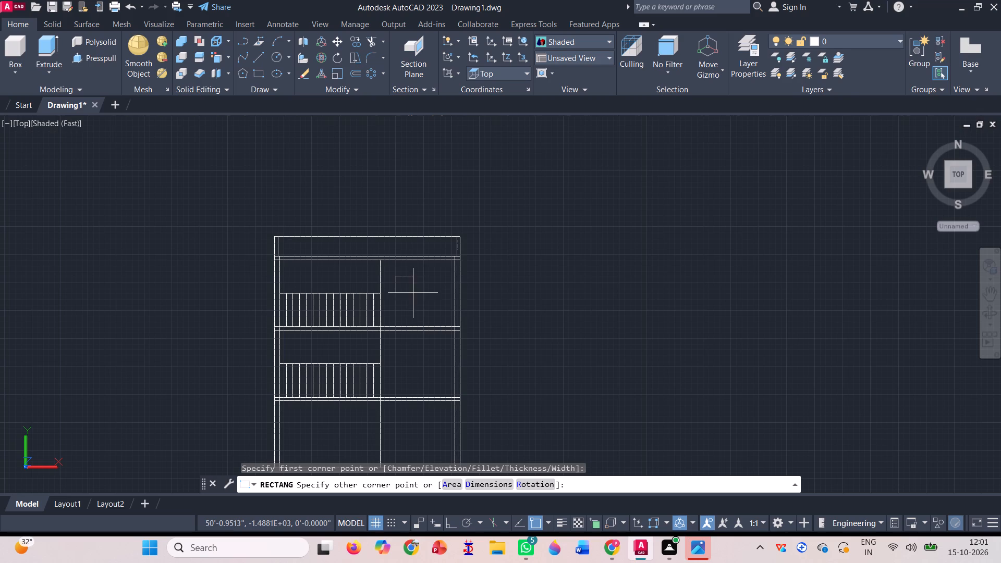
left_click(440, 314)
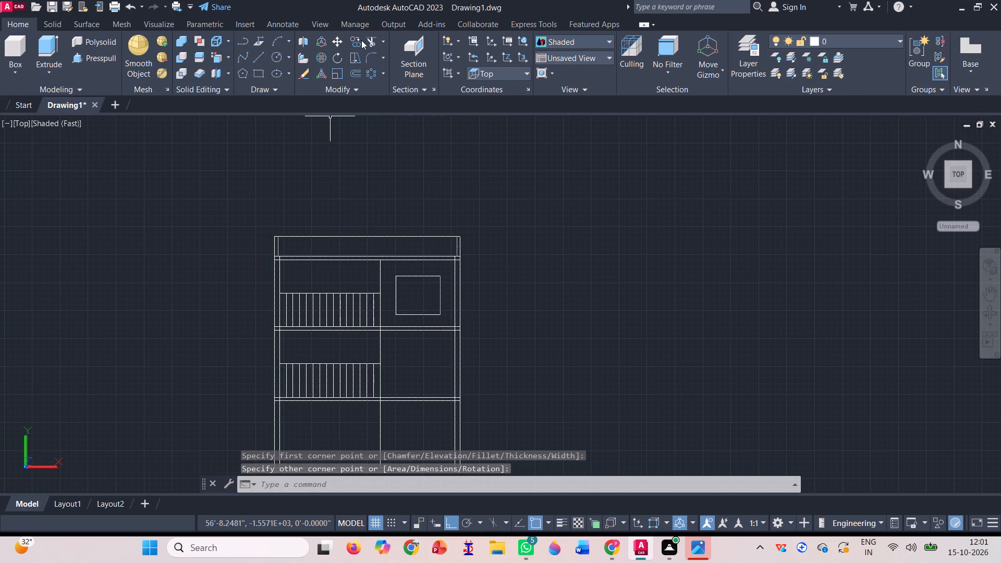
Copy the top-storey window rectangle straight down into the middle and ground storeys, using the slabs' bottom edges as reference points.
left_click(361, 40)
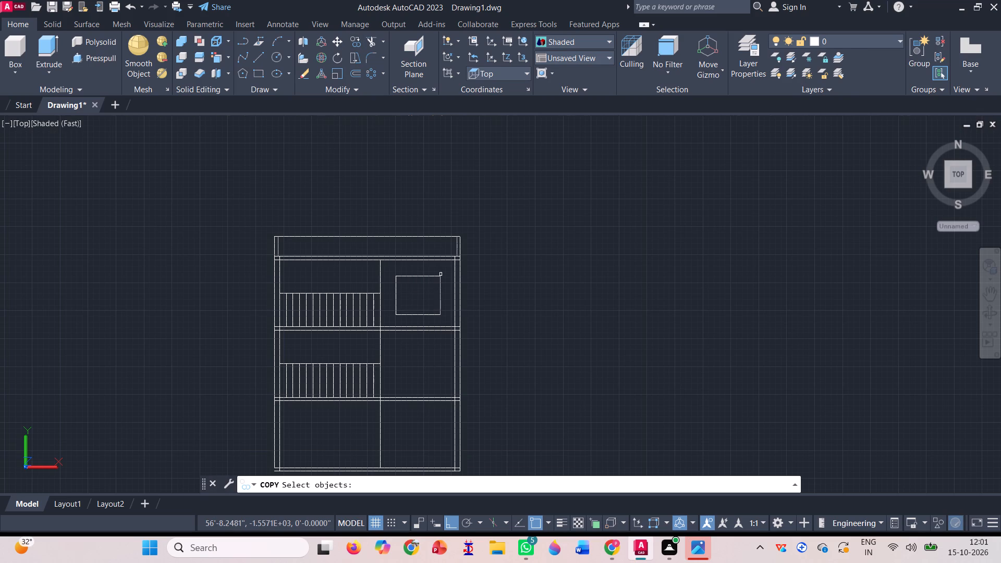
left_click(440, 277)
key("space")
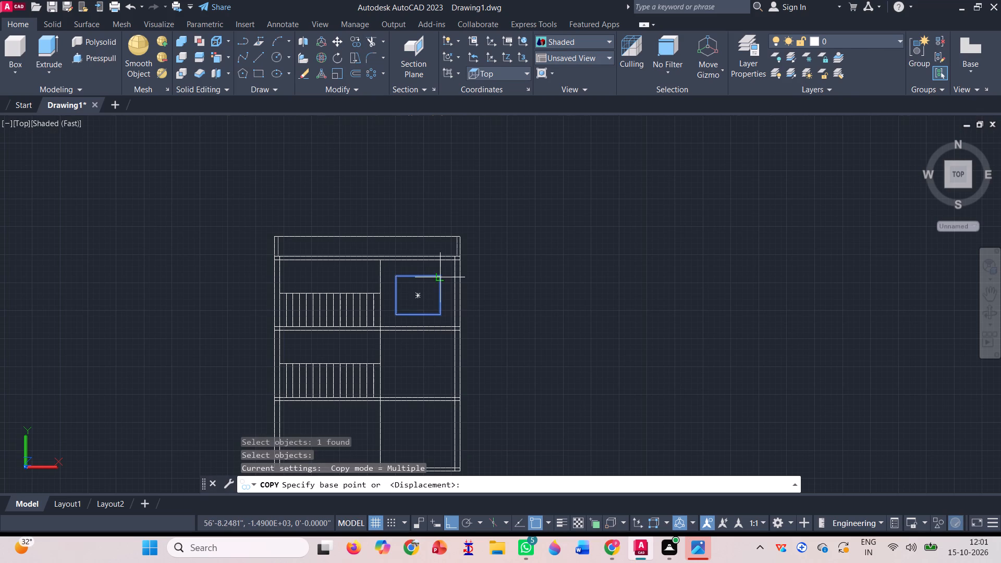
scroll(401, 257, "up", 3)
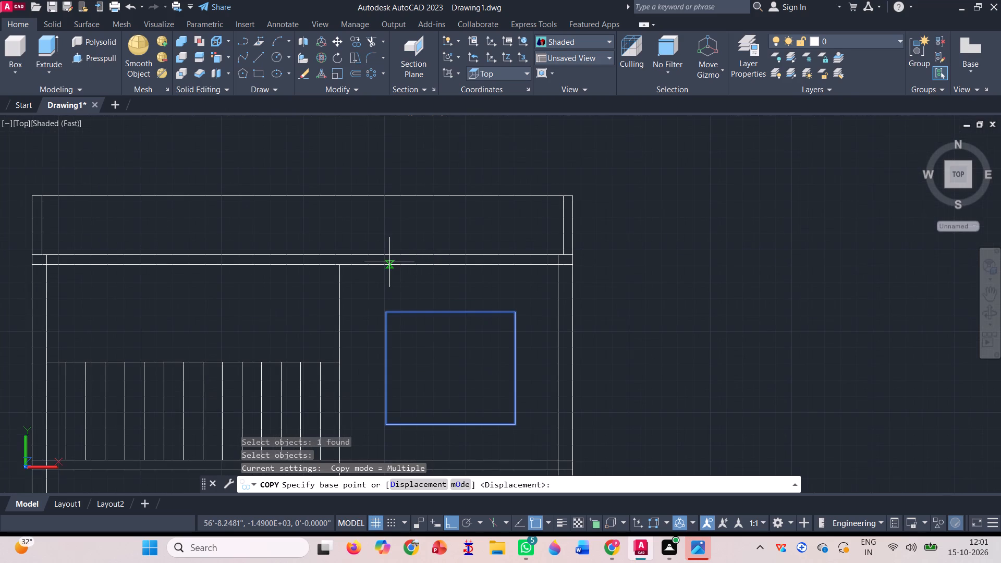
left_click(385, 262)
scroll(409, 236, "down", 2)
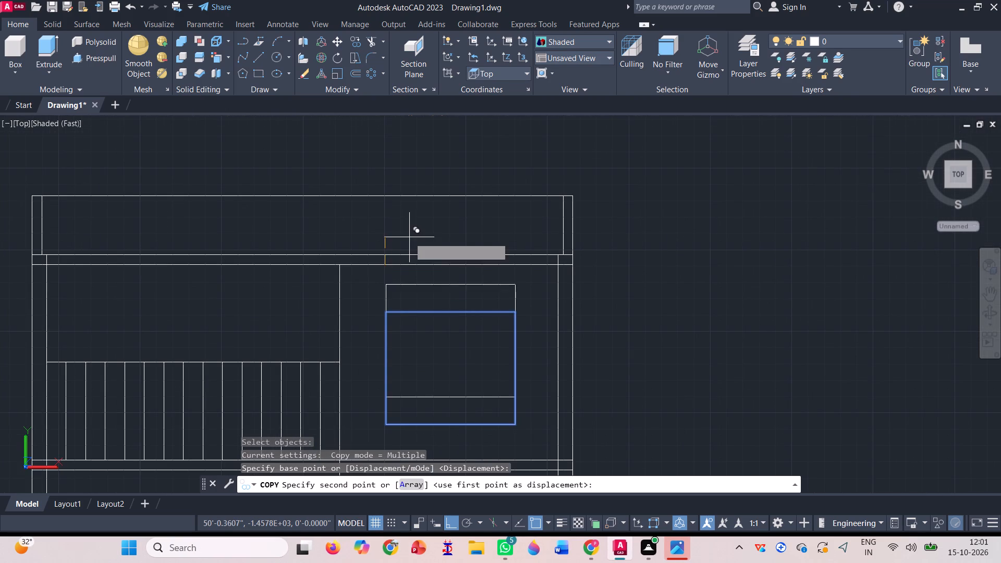
scroll(397, 327, "up", 3)
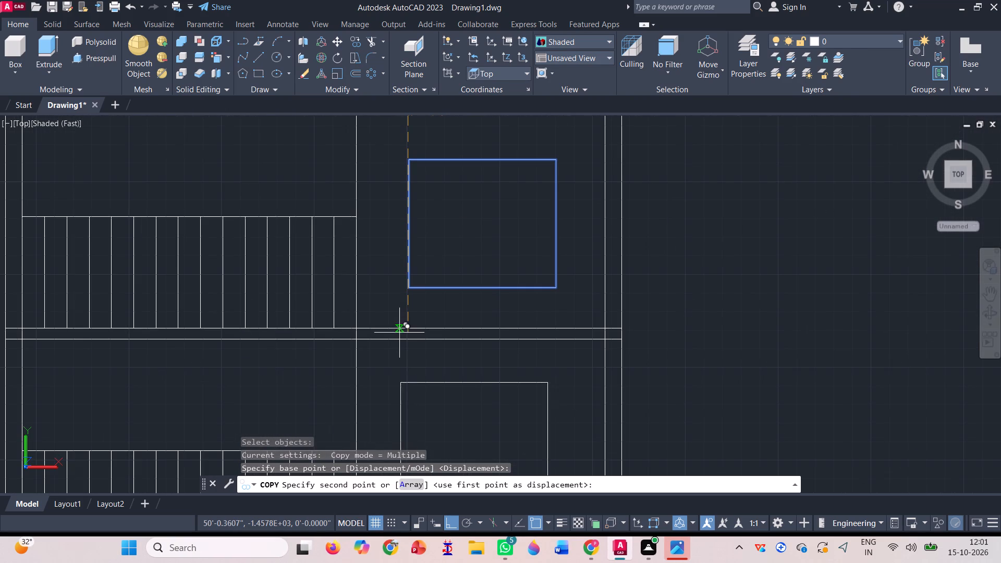
left_click(404, 337)
scroll(424, 280, "down", 2)
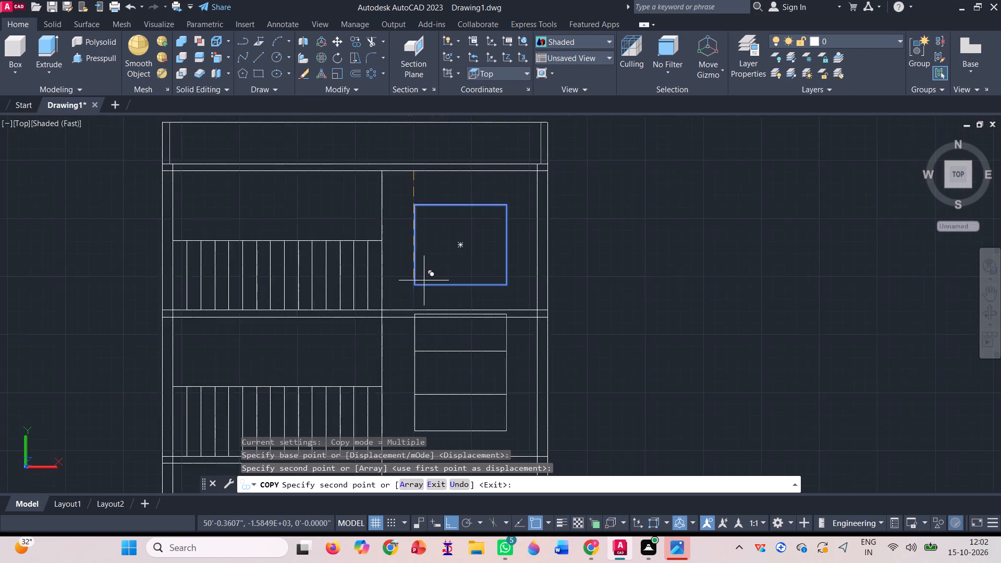
scroll(432, 304, "down", 2)
scroll(428, 338, "up", 3)
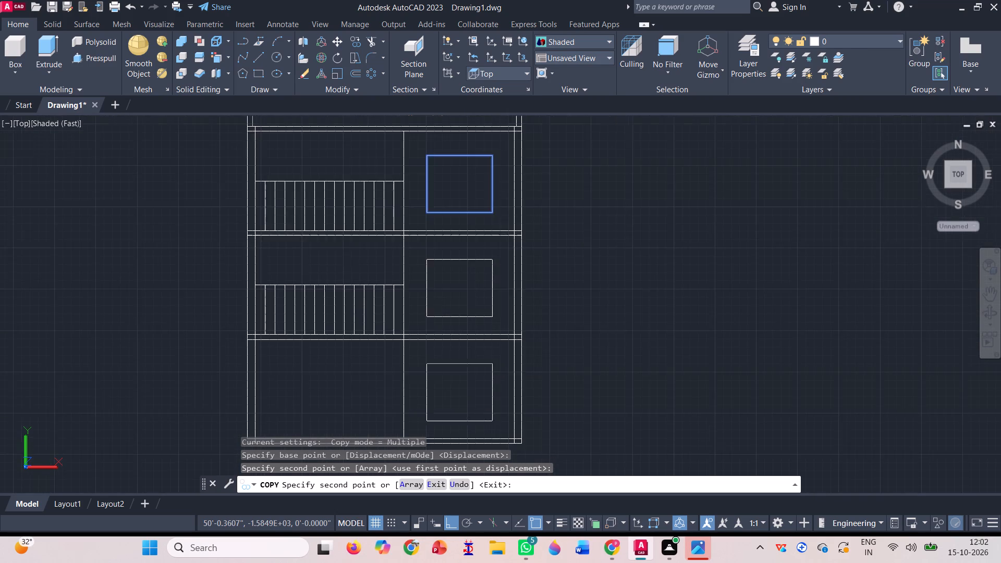
scroll(431, 338, "up", 2)
left_click(423, 344)
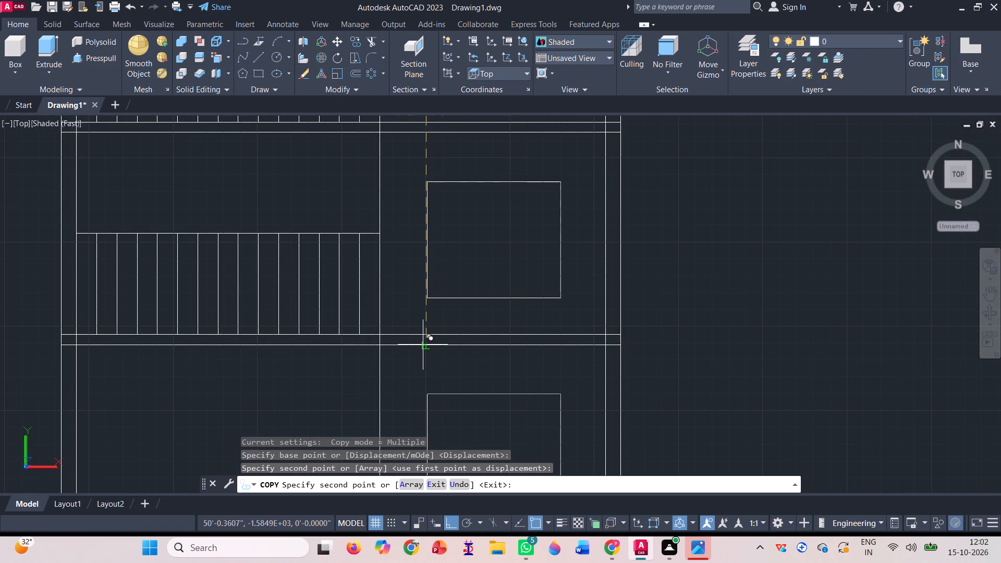
scroll(438, 301, "down", 3)
key("space")
Extend the outer left wall line of the ground storey down to the bottom edge of the base slab.
scroll(403, 319, "down", 1)
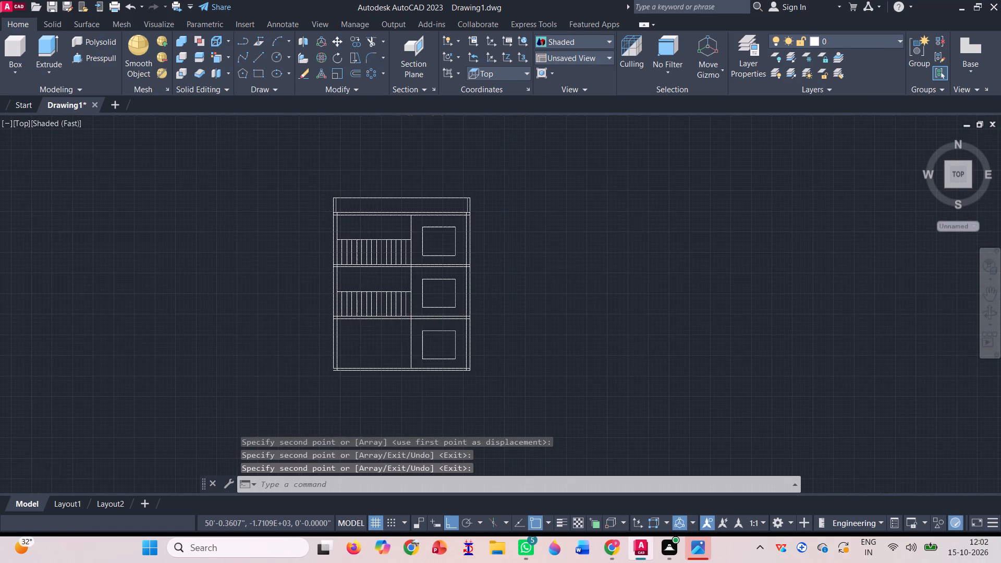
scroll(296, 296, "down", 1)
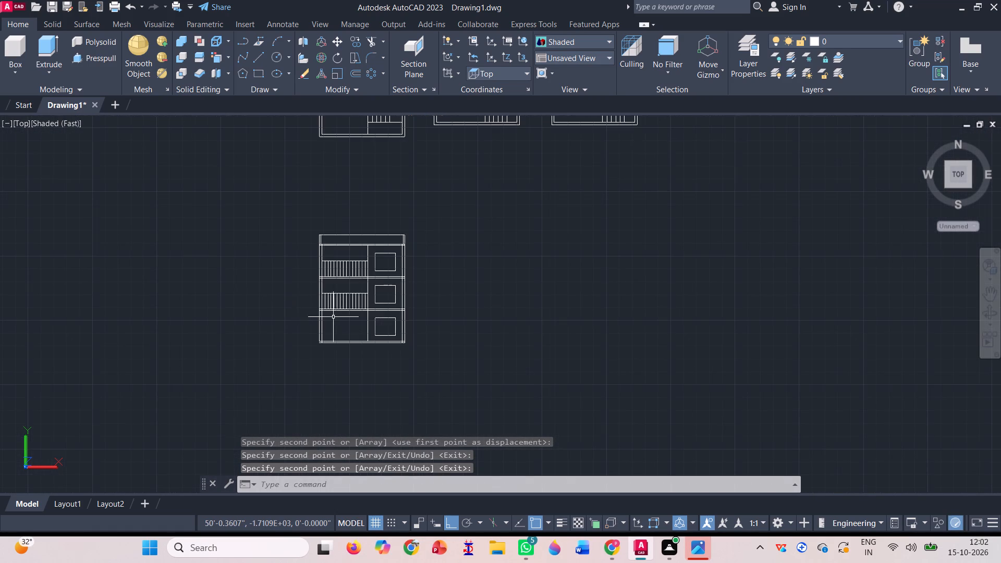
scroll(335, 316, "up", 2)
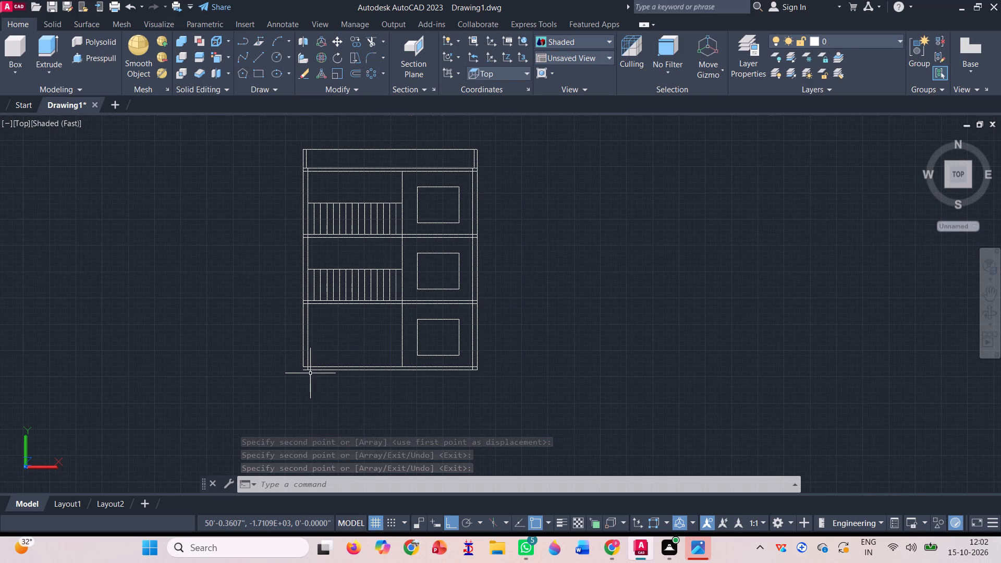
scroll(307, 373, "up", 1)
left_click(384, 43)
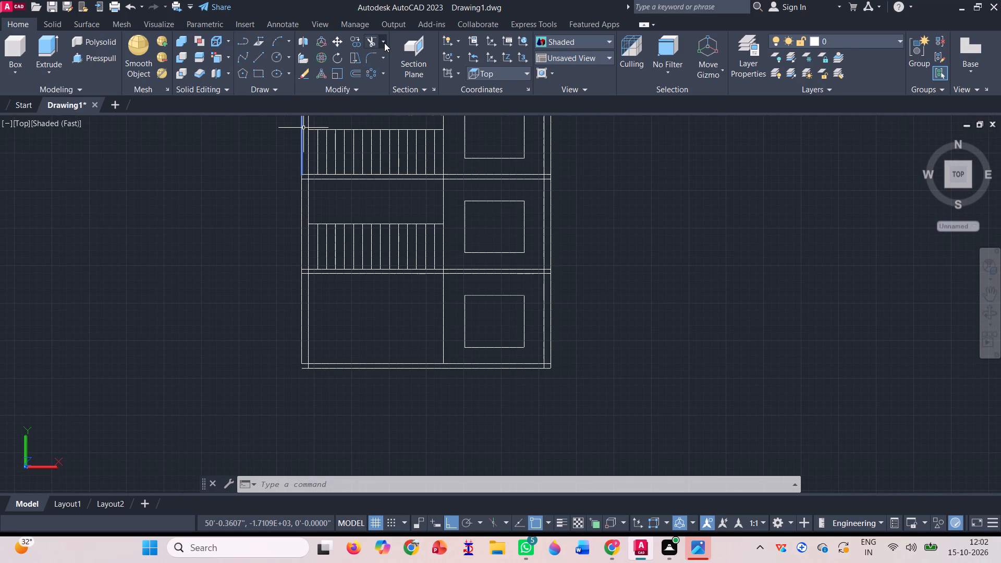
left_click(380, 92)
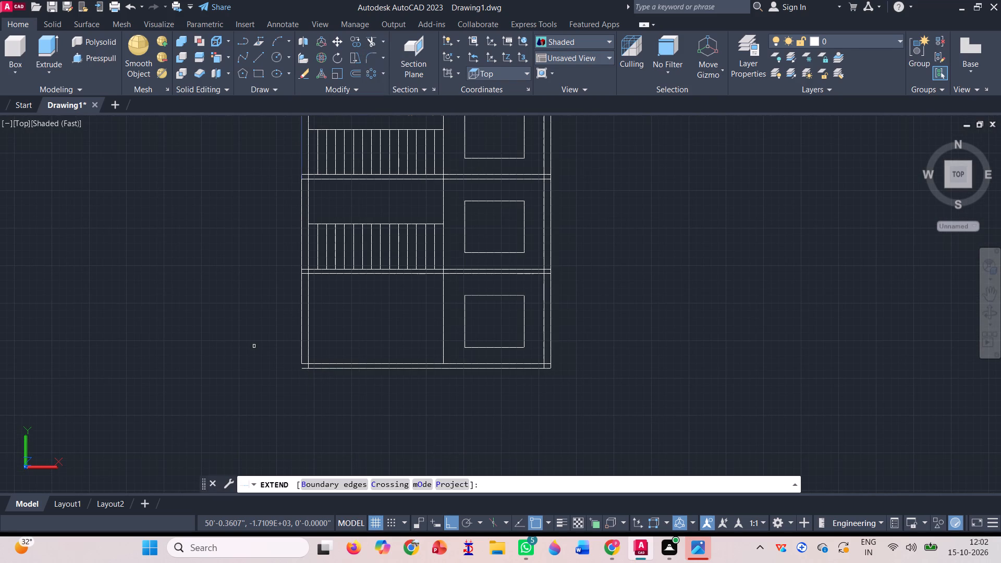
scroll(284, 375, "up", 2)
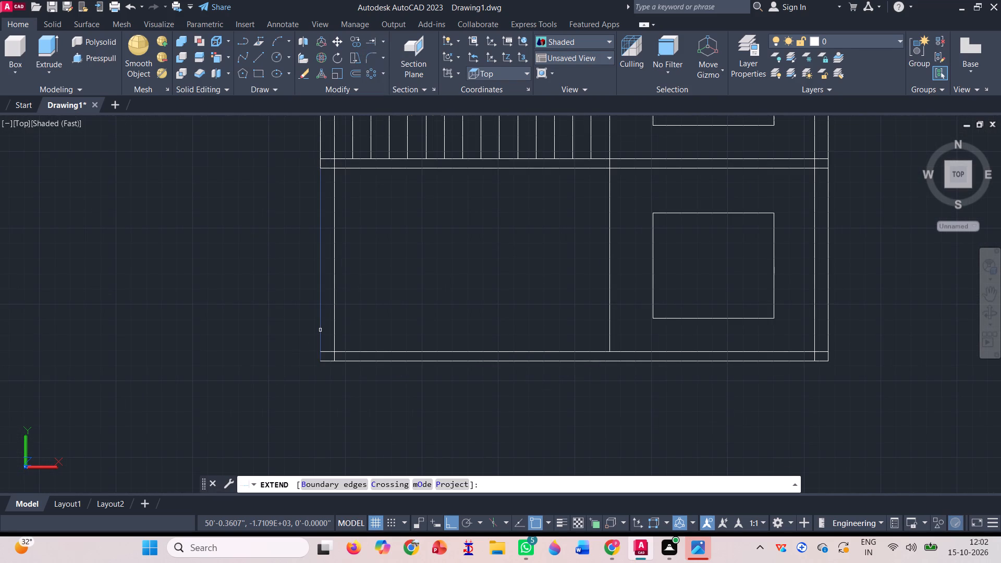
left_click(319, 327)
scroll(301, 423, "down", 2)
key("space")
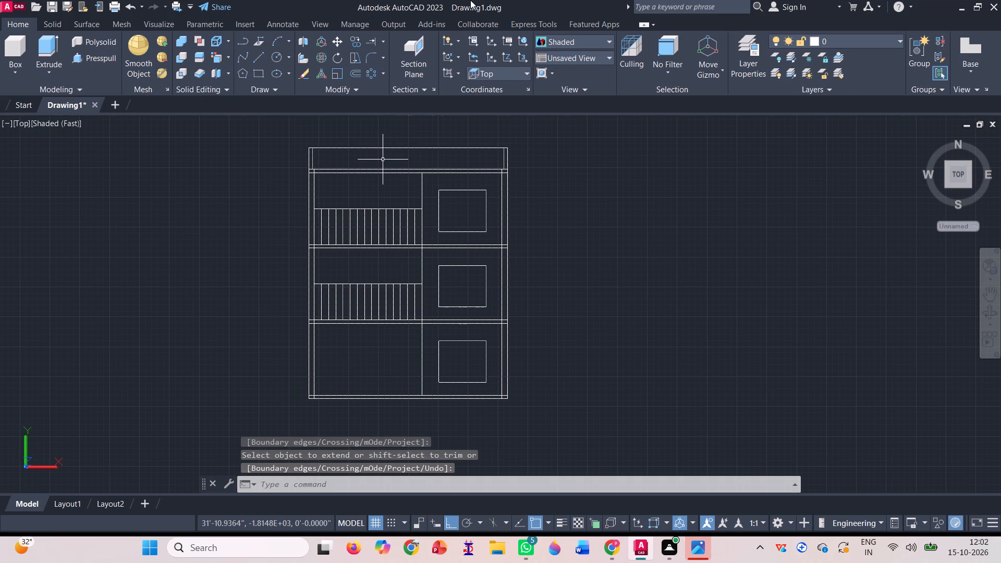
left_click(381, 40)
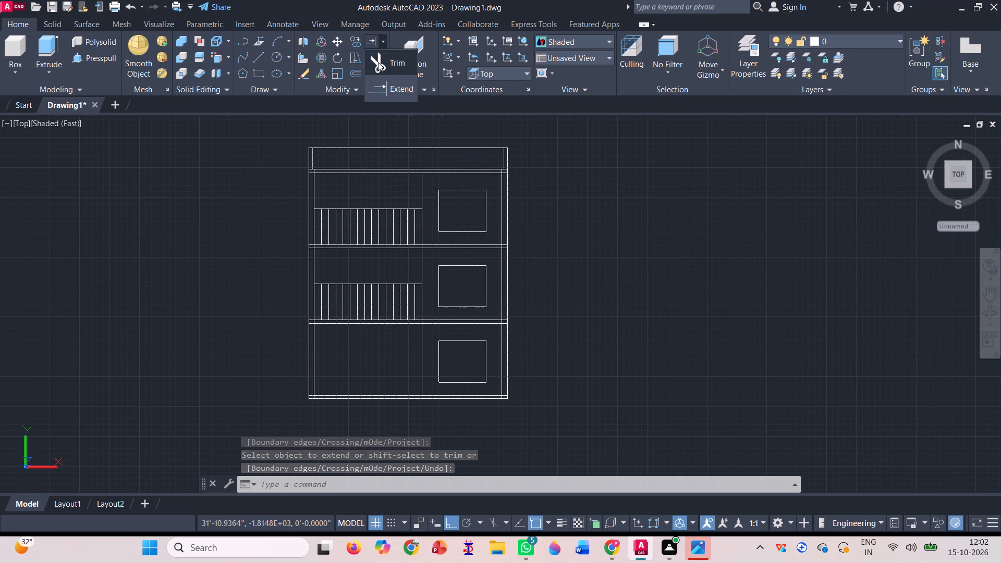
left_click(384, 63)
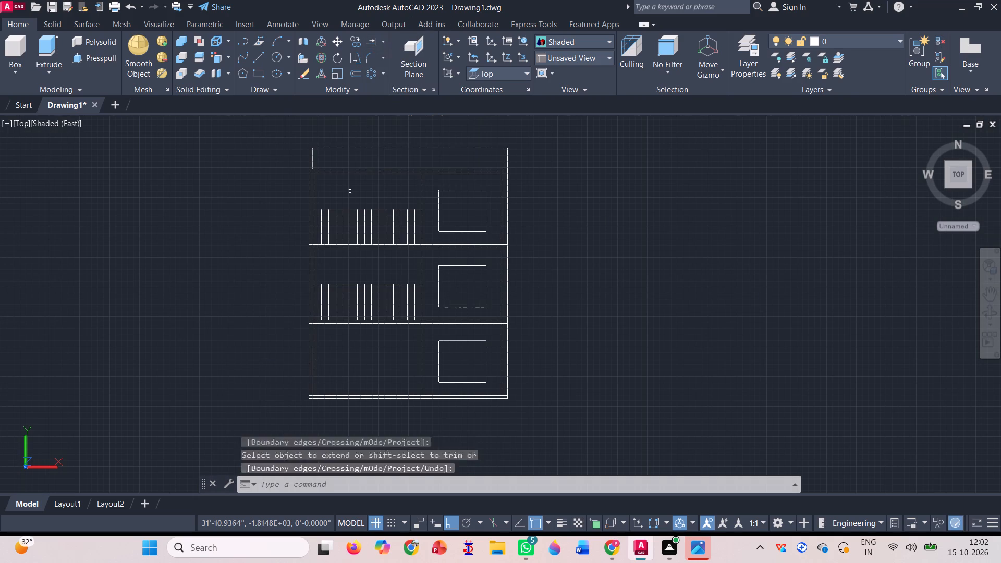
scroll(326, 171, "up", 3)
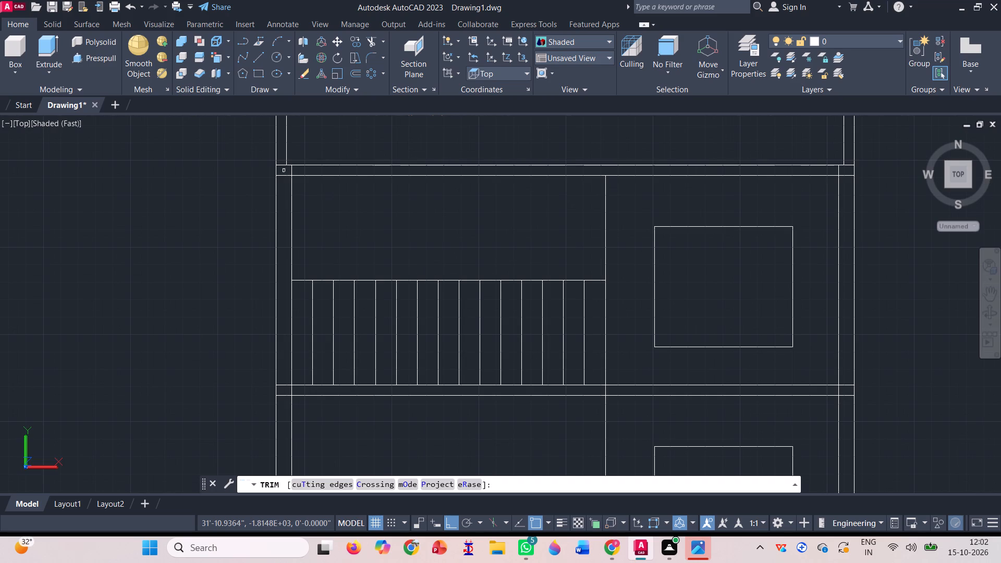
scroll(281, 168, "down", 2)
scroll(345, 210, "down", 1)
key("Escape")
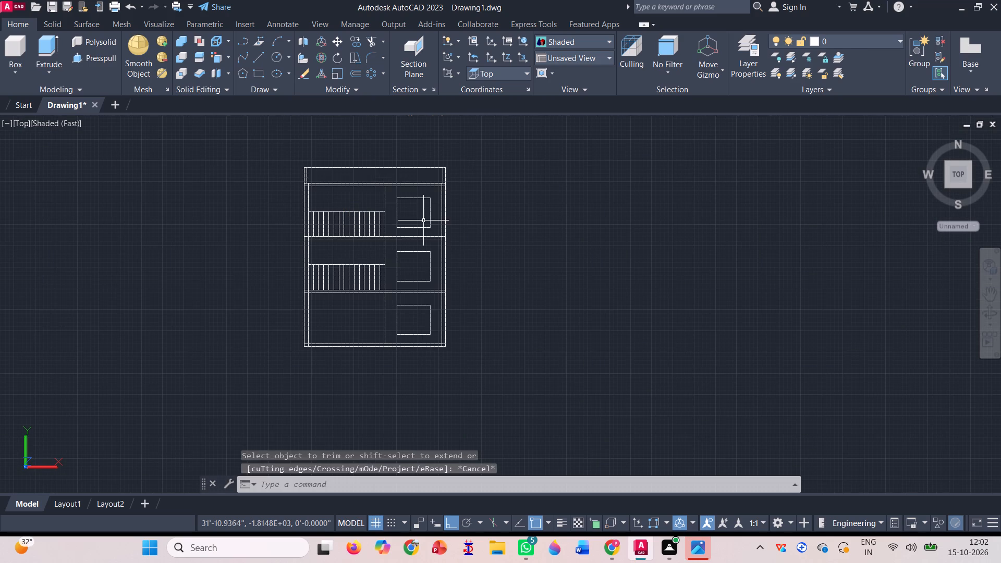
Copy the entire elevation horizontally about 53' to the right of the original.
left_click(352, 44)
left_click(473, 363)
left_click(235, 134)
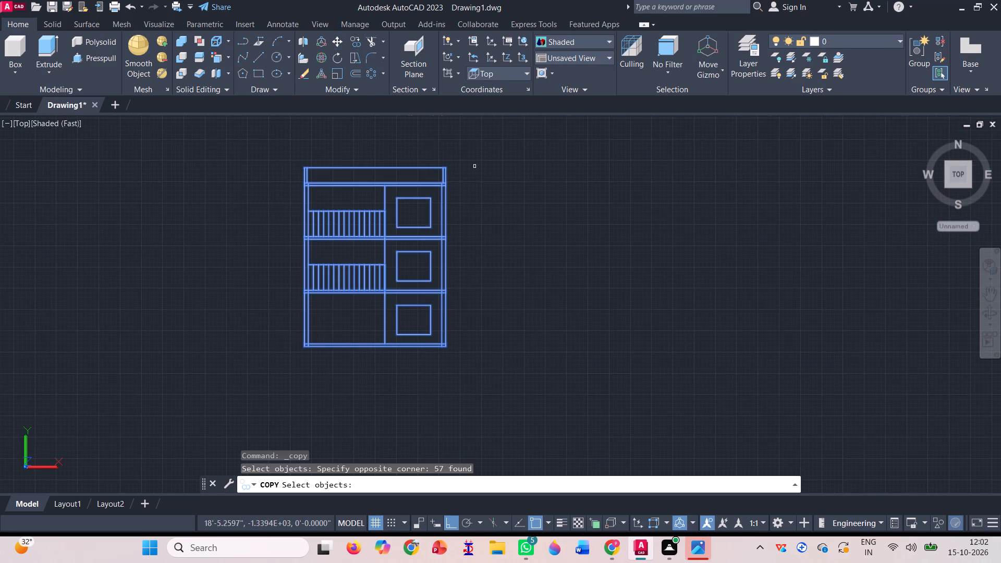
key("space")
left_click(427, 170)
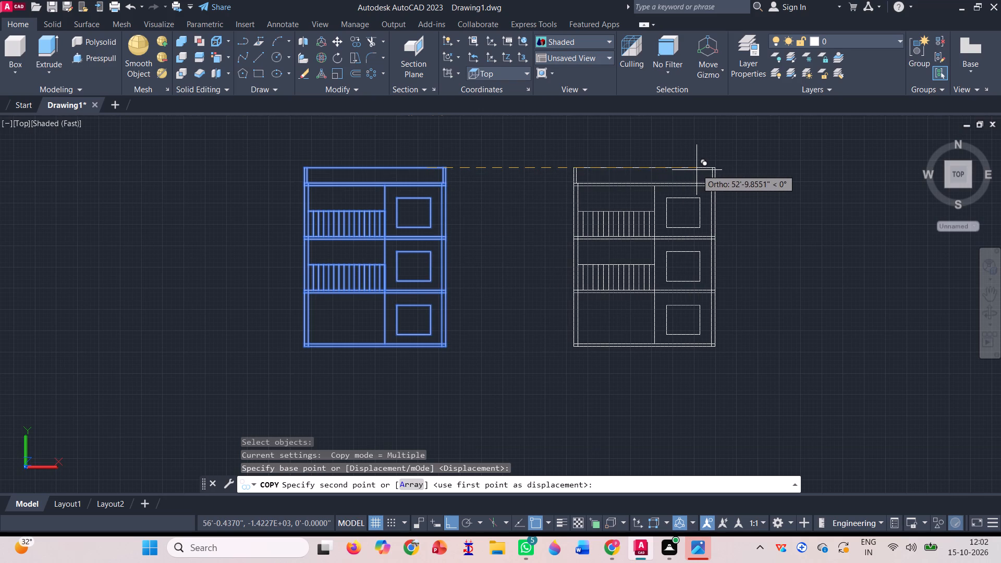
left_click(697, 168)
key("space")
scroll(414, 265, "down", 2)
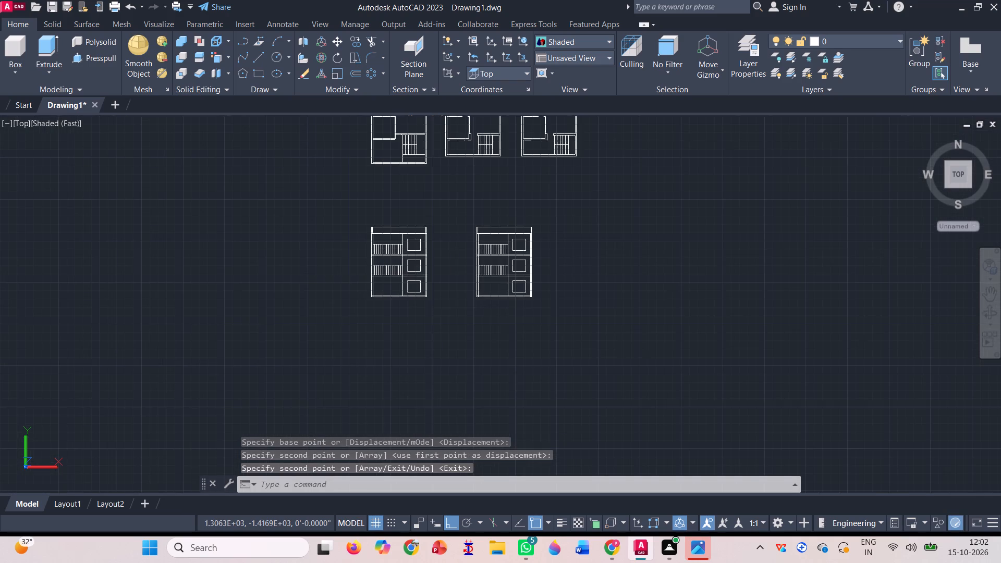
scroll(507, 313, "down", 1)
scroll(512, 185, "up", 1)
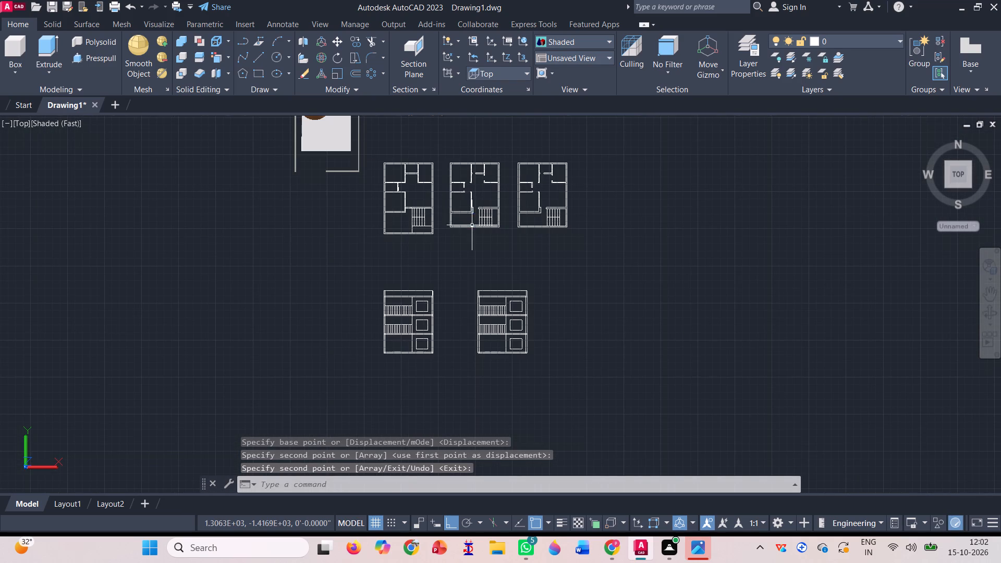
Draw a horizontal section line about 115' long across all three floor plans, through their left-hand rooms above the stairs.
left_click(261, 56)
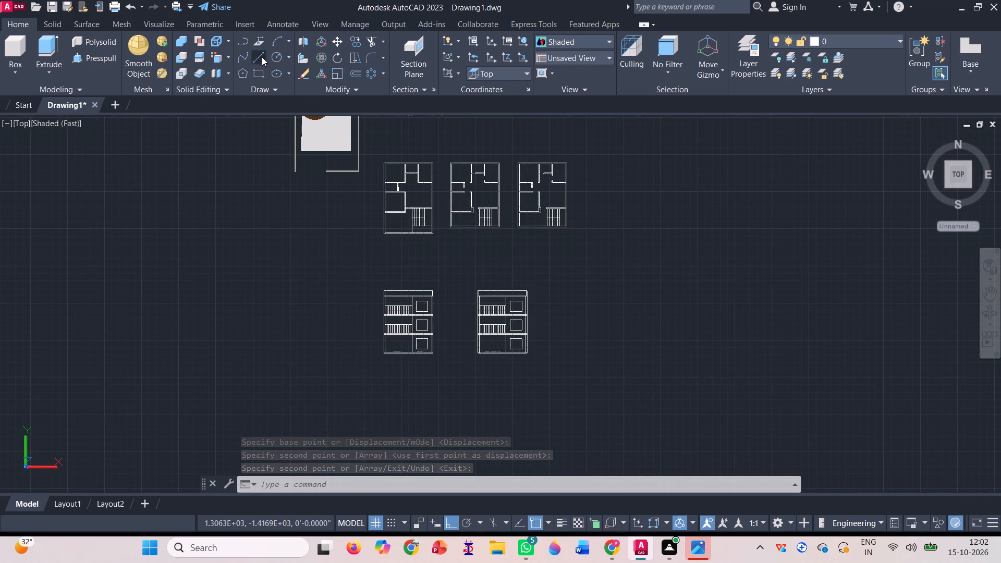
scroll(384, 231, "up", 1)
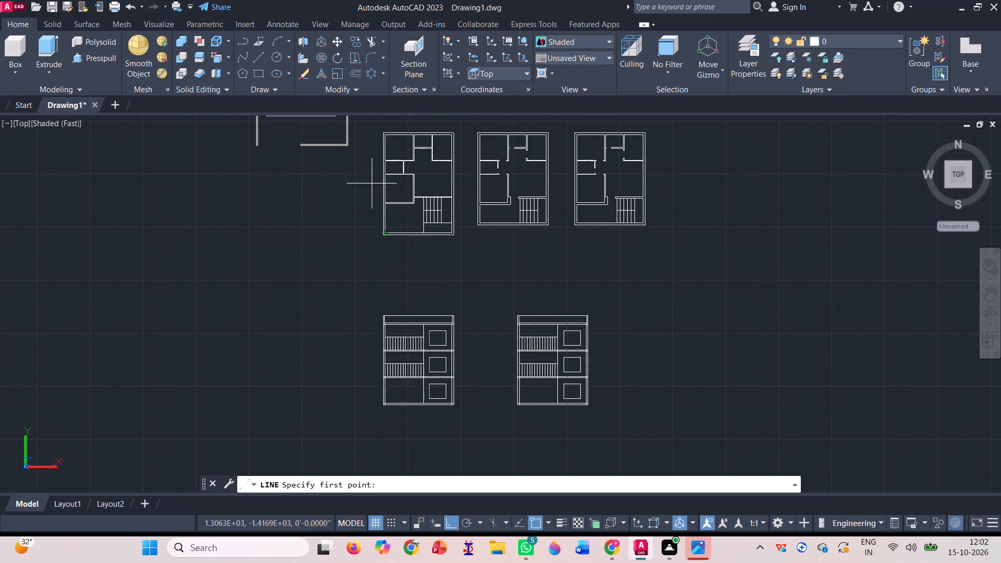
left_click(370, 183)
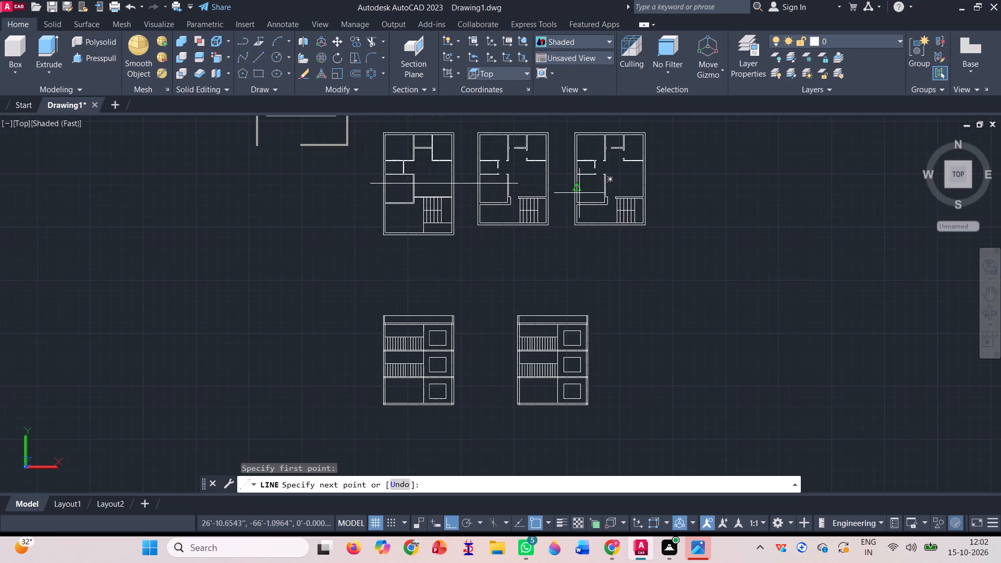
left_click(662, 183)
key("space")
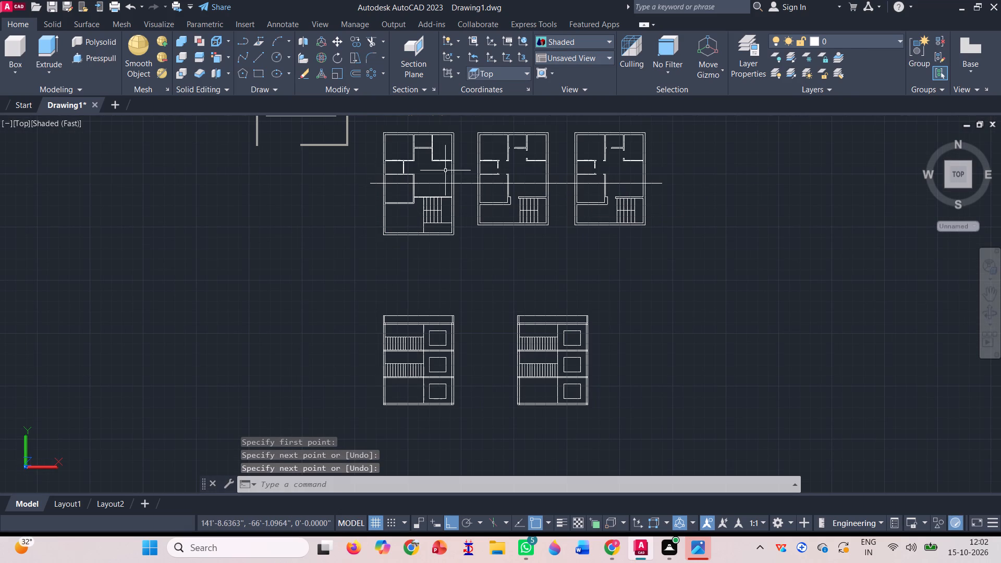
Delete the balusters, handrails, vertical bay divider and three window rectangles from the copied elevation, keeping only its walls, slabs and parapet.
scroll(559, 361, "up", 2)
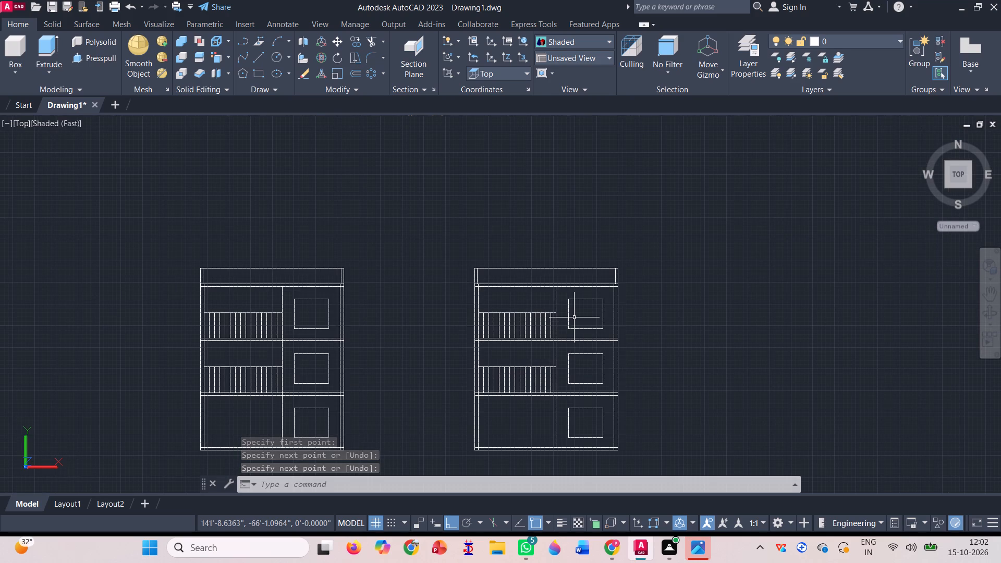
left_click(574, 316)
left_click(524, 313)
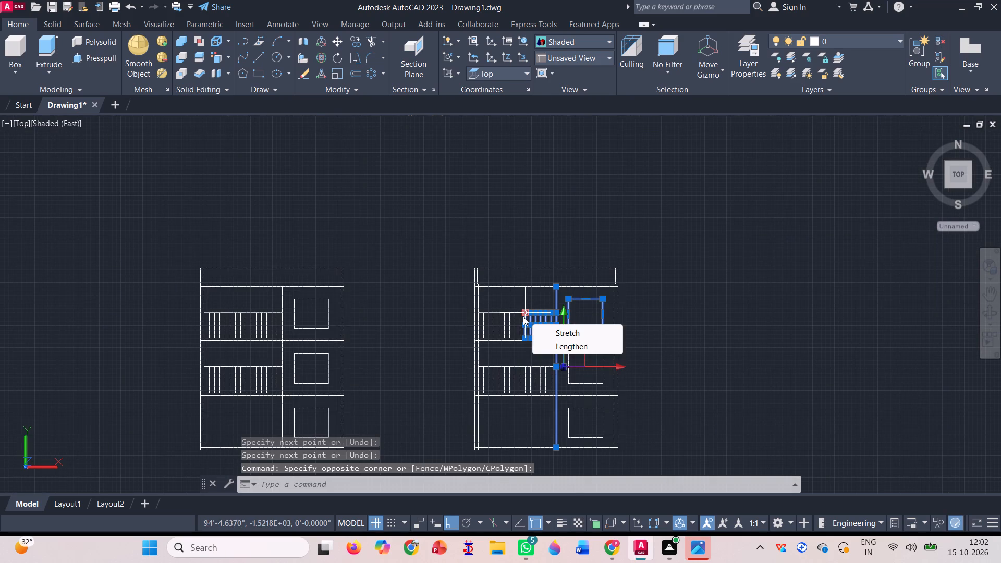
scroll(523, 316, "up", 7)
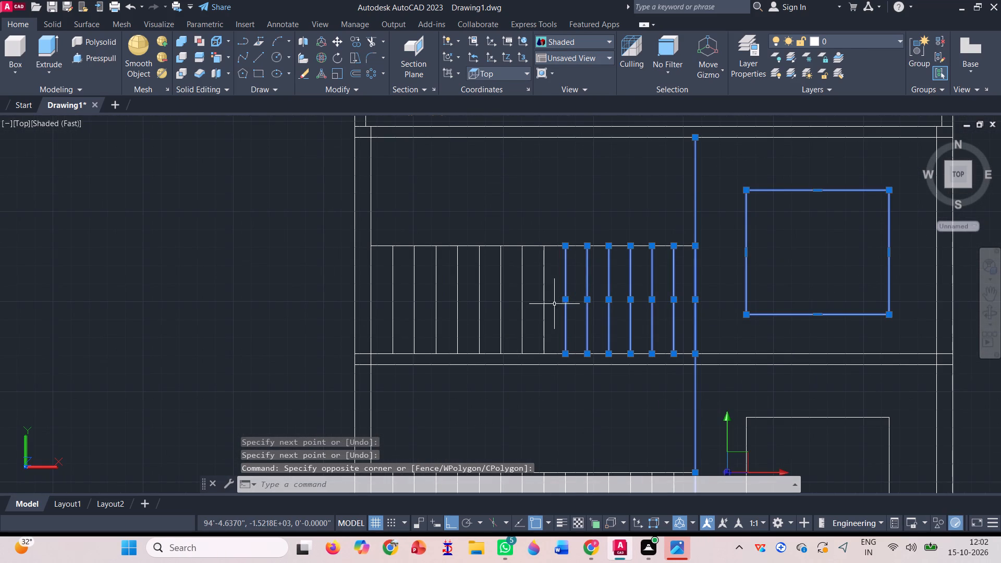
left_click(554, 301)
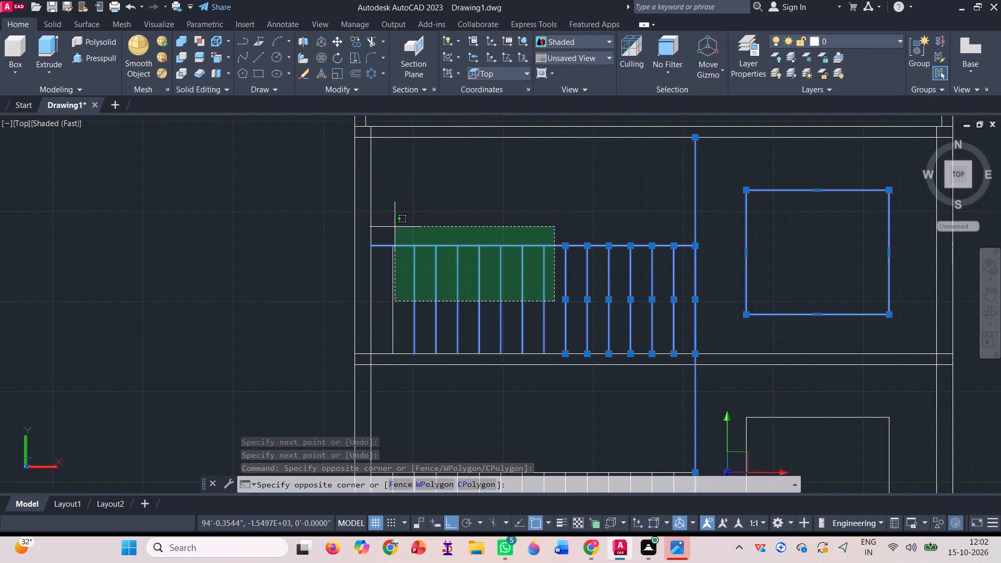
left_click(389, 230)
scroll(423, 225, "down", 2)
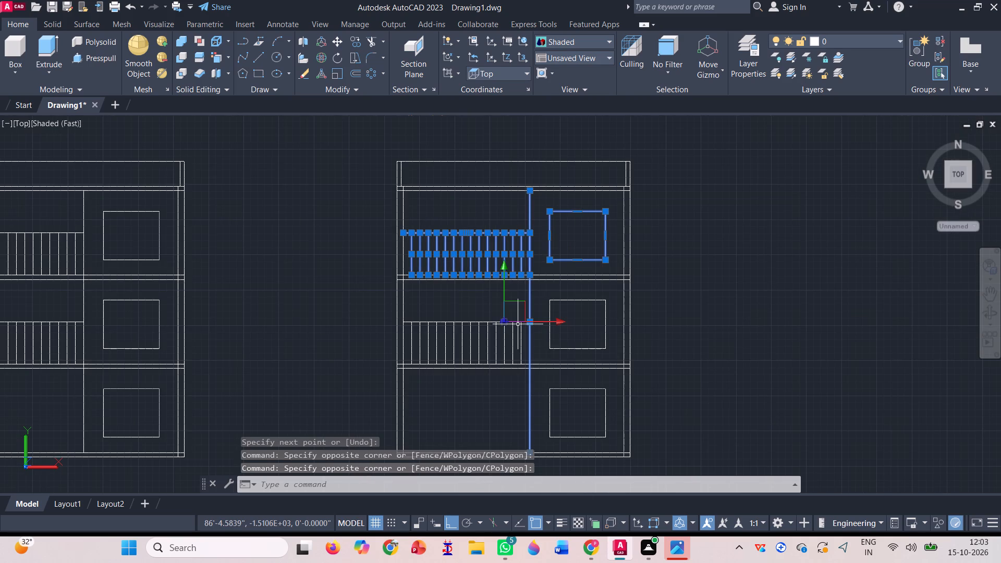
scroll(609, 359, "up", 1)
left_click(609, 336)
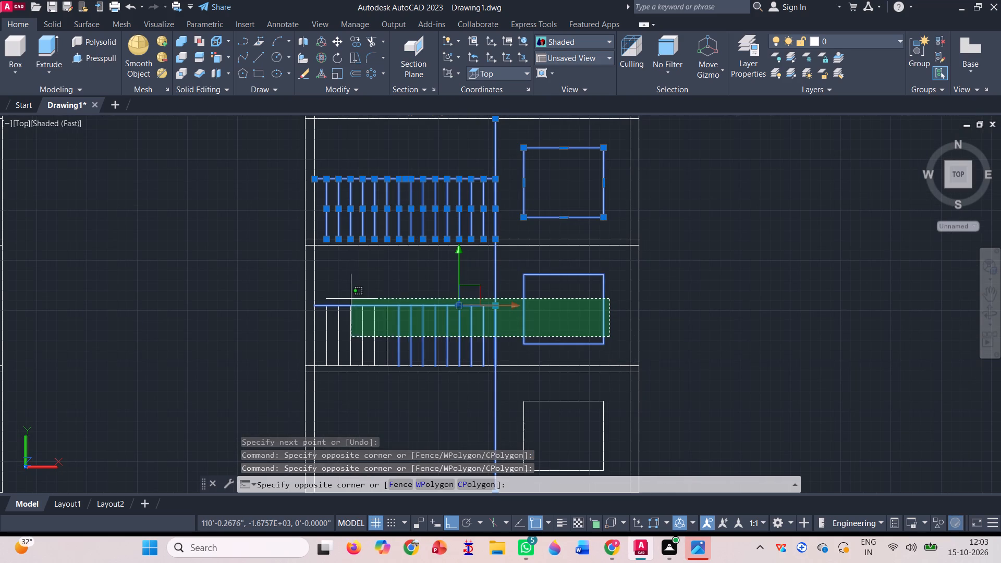
scroll(329, 299, "up", 3)
left_click(312, 293)
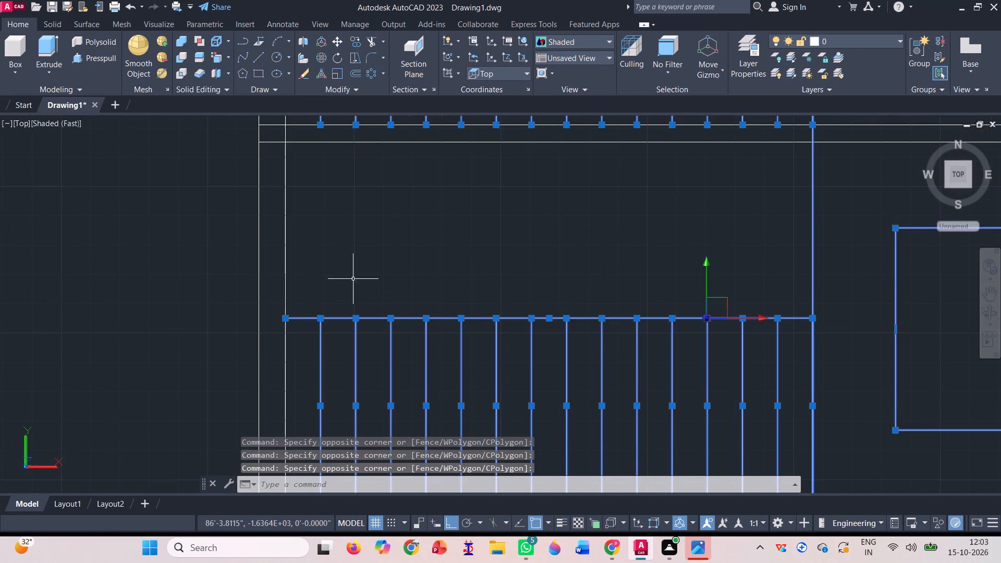
scroll(355, 276, "down", 3)
scroll(515, 385, "up", 2)
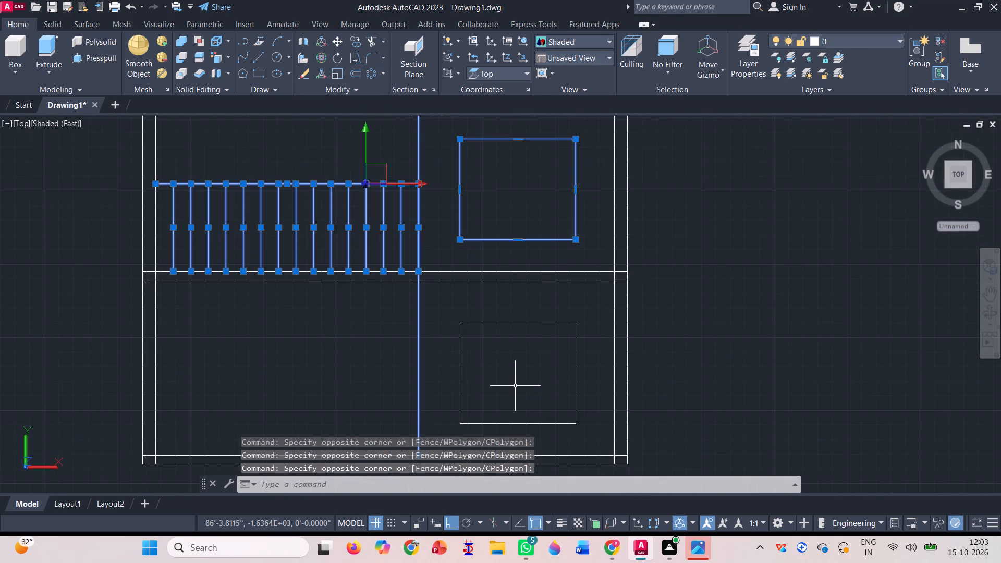
left_click(515, 385)
left_click(330, 325)
scroll(330, 325, "down", 2)
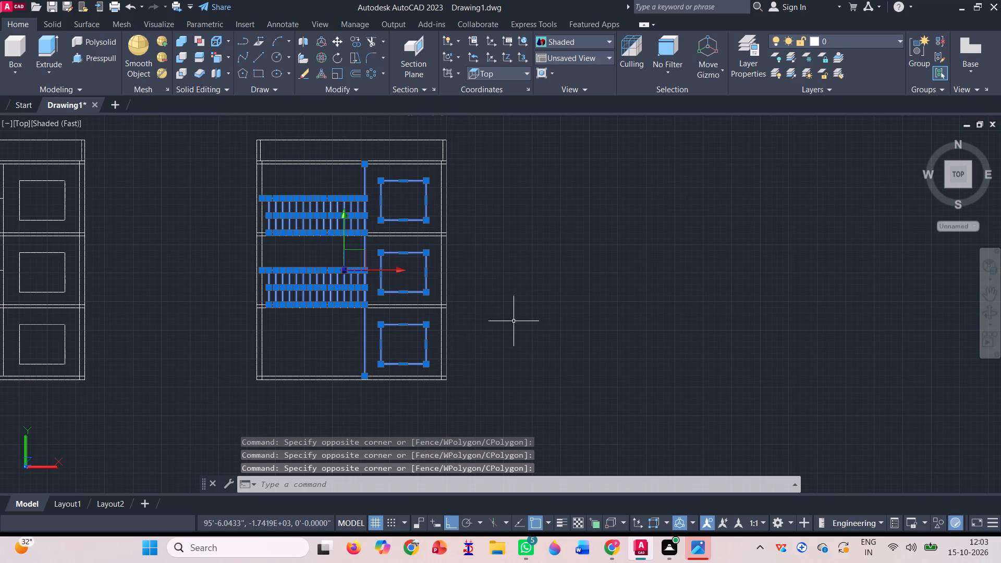
key("Delete")
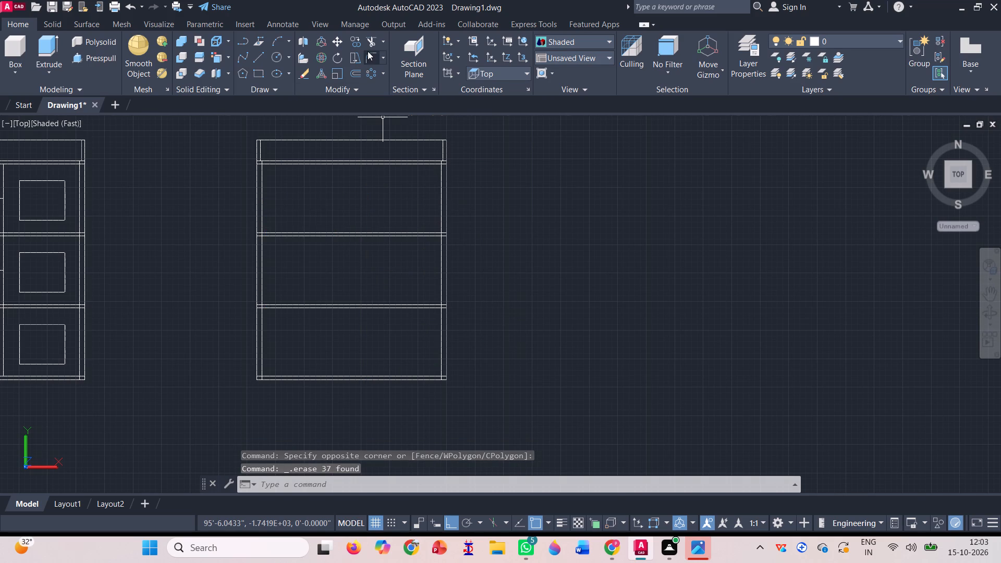
Trim the roof slab's bottom line out of both outer walls of the copied elevation.
left_click(370, 47)
scroll(264, 176, "up", 2)
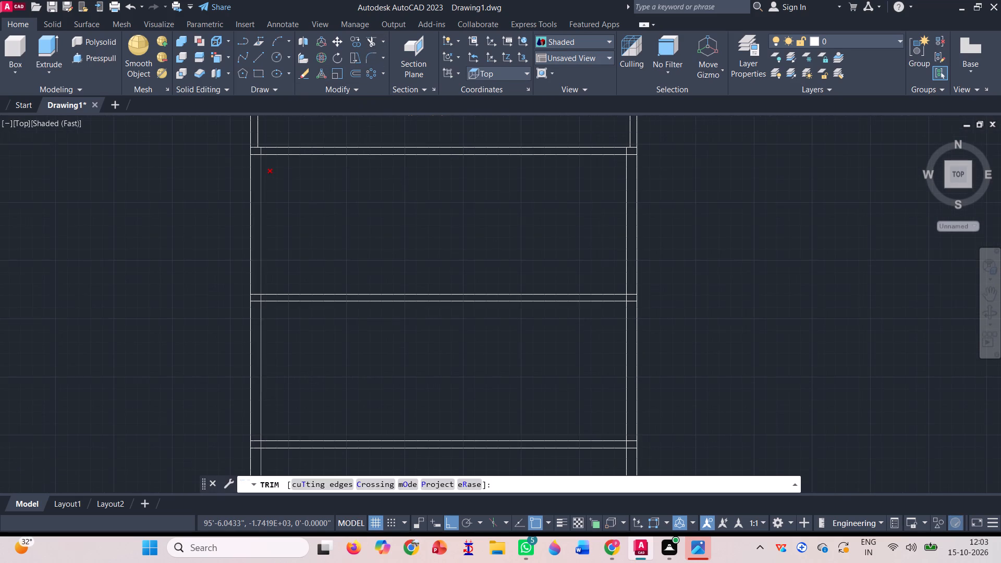
scroll(249, 130, "up", 3)
left_click(270, 197)
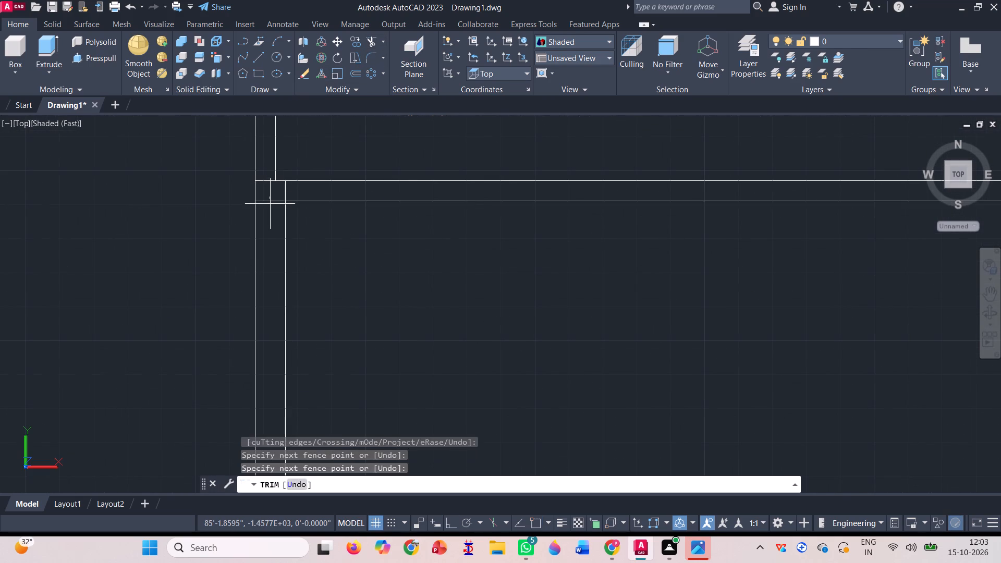
left_click(270, 203)
left_click(262, 200)
scroll(261, 211, "down", 1)
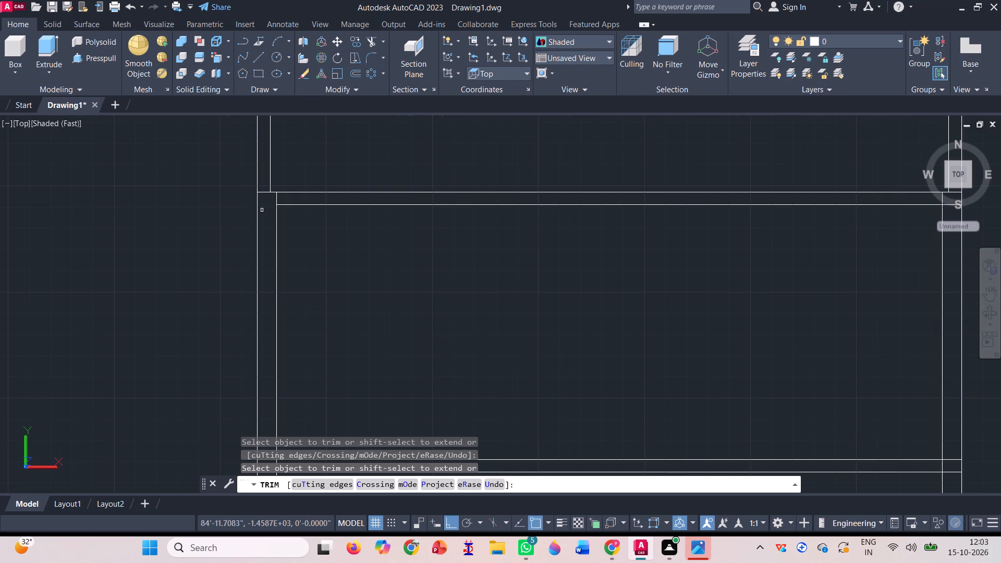
scroll(272, 200, "up", 2)
scroll(261, 216, "down", 1)
scroll(325, 253, "down", 1)
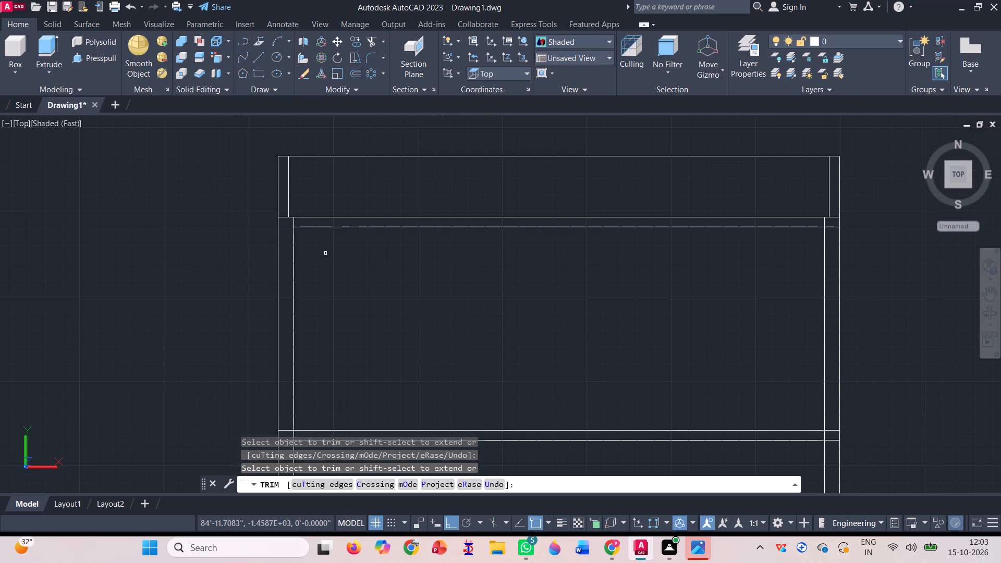
scroll(857, 210, "up", 2)
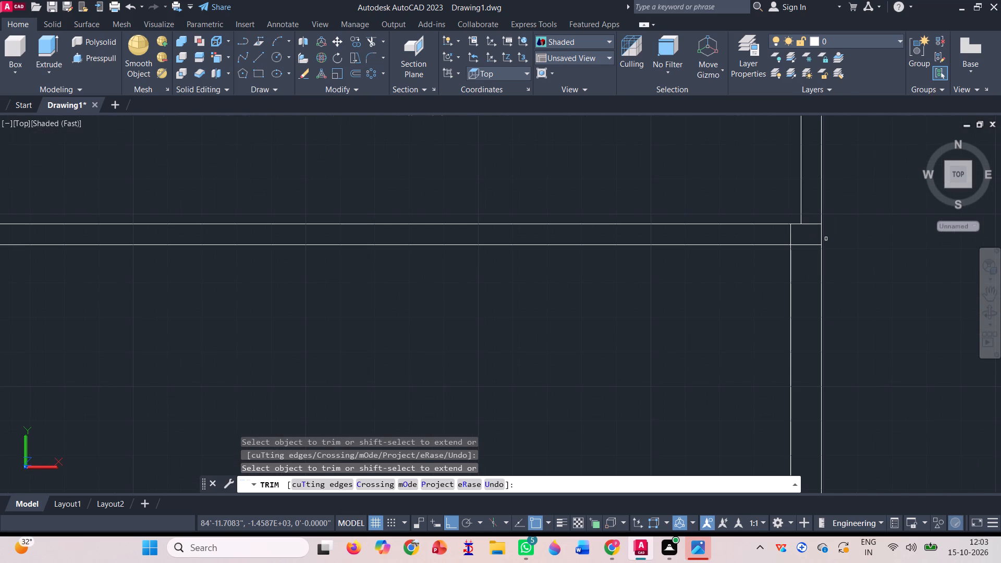
left_click(812, 244)
Trim both lines of the slab between the top and middle storeys out of the right and left outer walls.
scroll(756, 201, "down", 3)
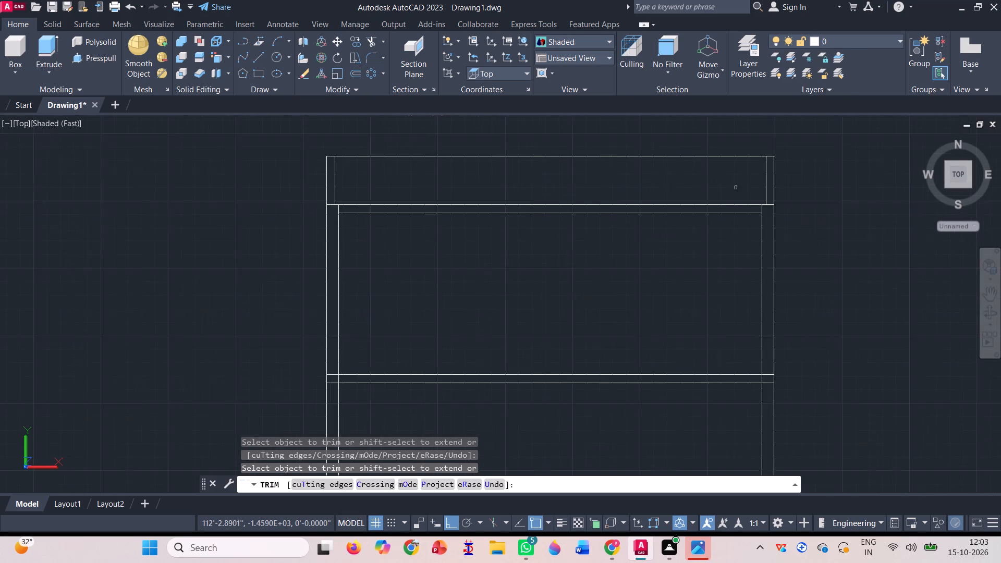
scroll(748, 308, "up", 3)
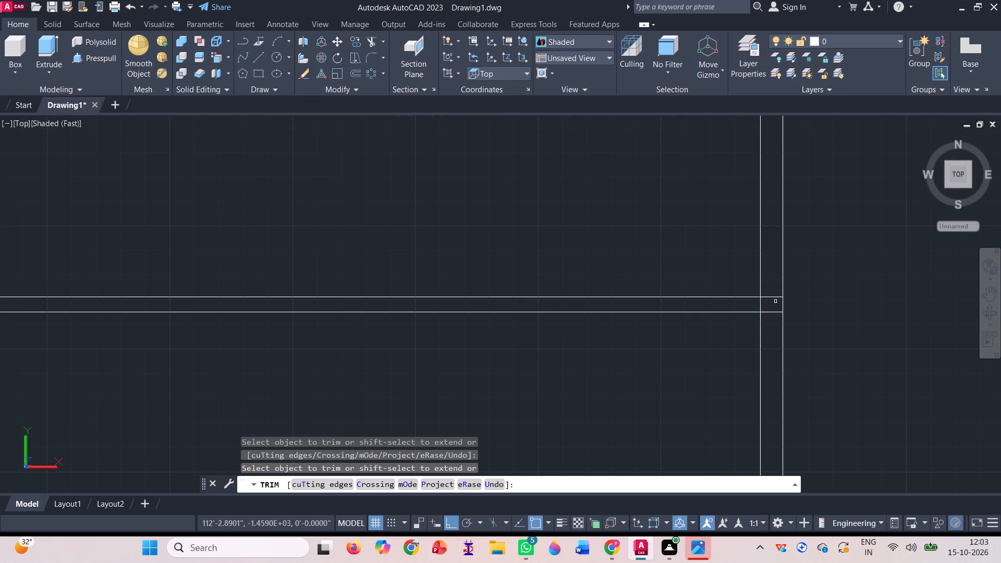
left_click(772, 296)
left_click(774, 313)
scroll(787, 285, "down", 2)
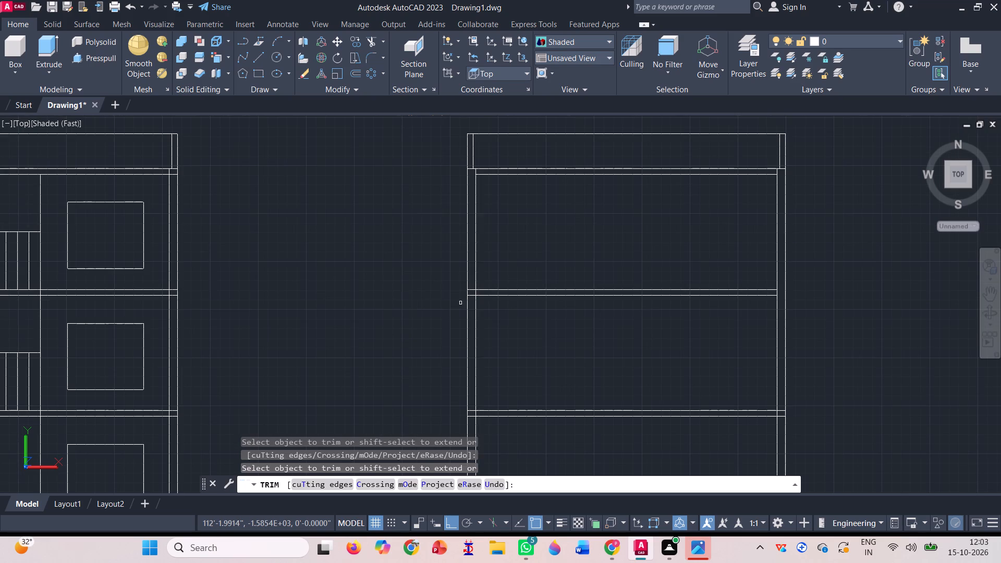
scroll(458, 300, "up", 5)
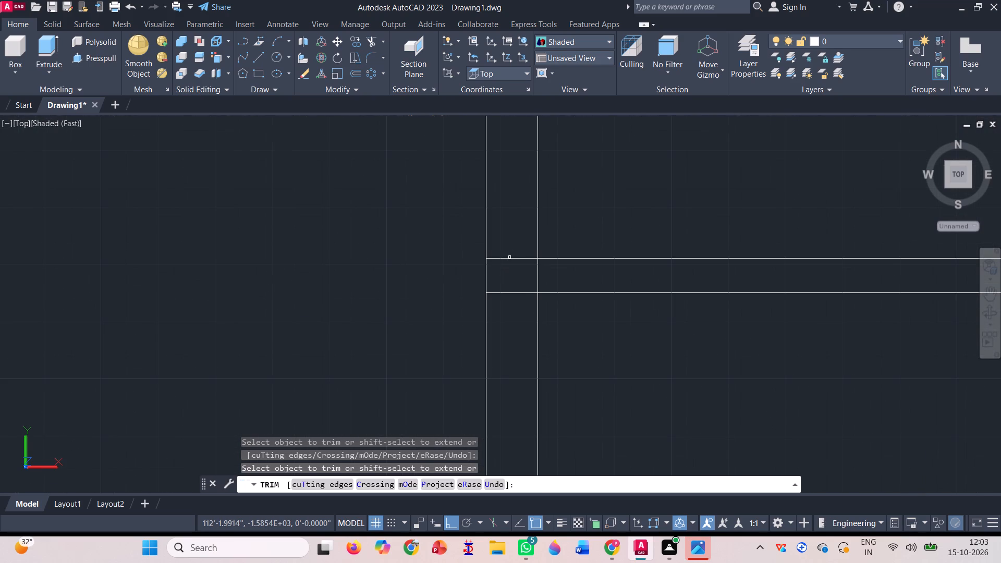
left_click(509, 257)
left_click(511, 290)
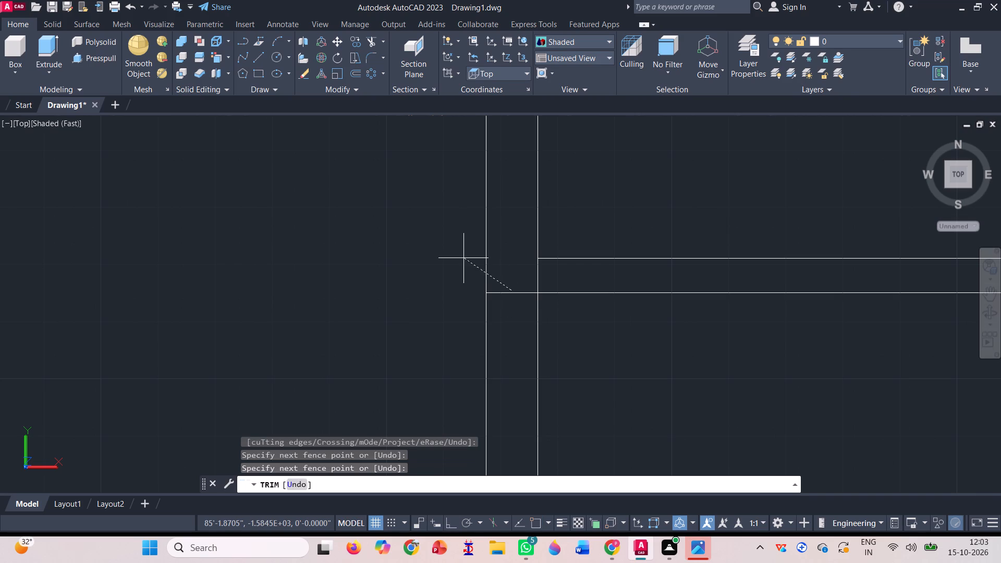
left_click(521, 328)
left_click(503, 295)
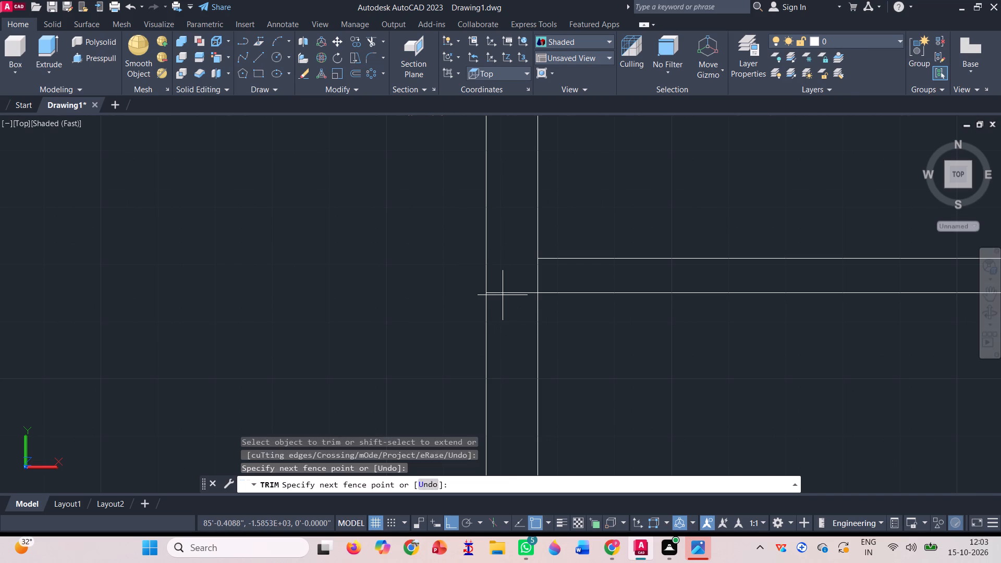
left_click(504, 286)
left_click(505, 291)
Trim both lines of the slab between the middle and ground storeys out of the left and right outer walls.
scroll(439, 259, "down", 1)
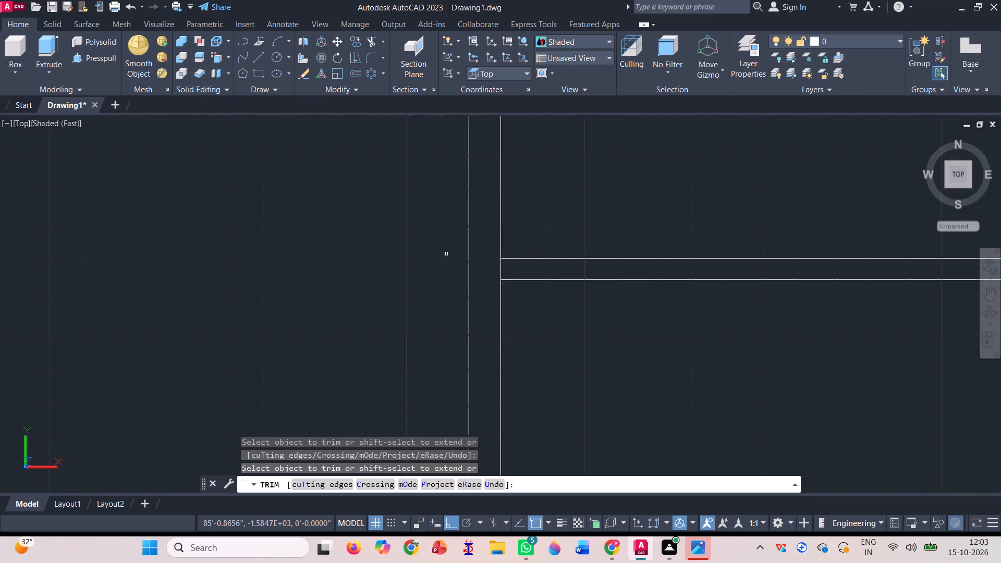
scroll(446, 252, "down", 3)
scroll(445, 379, "up", 3)
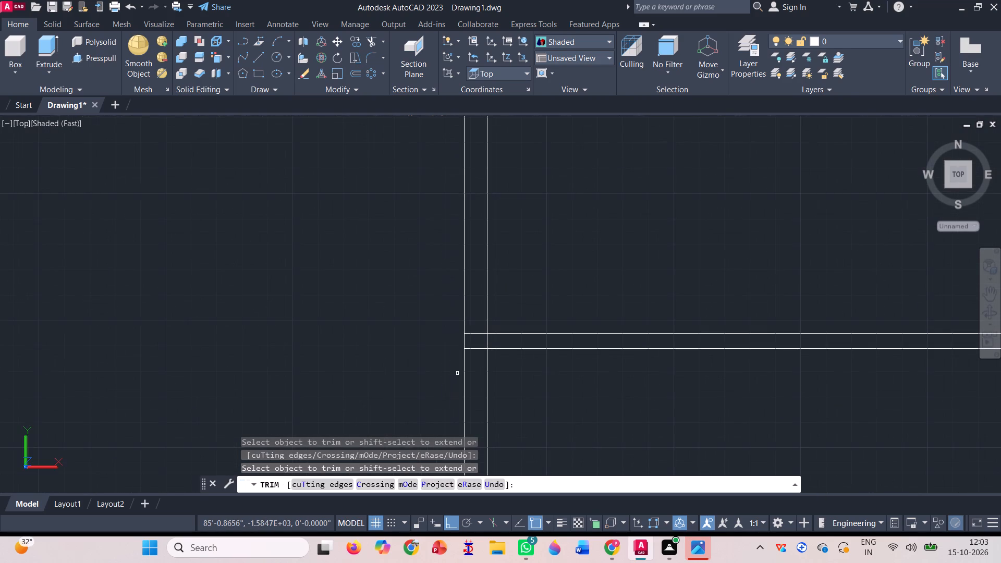
scroll(467, 346, "up", 3)
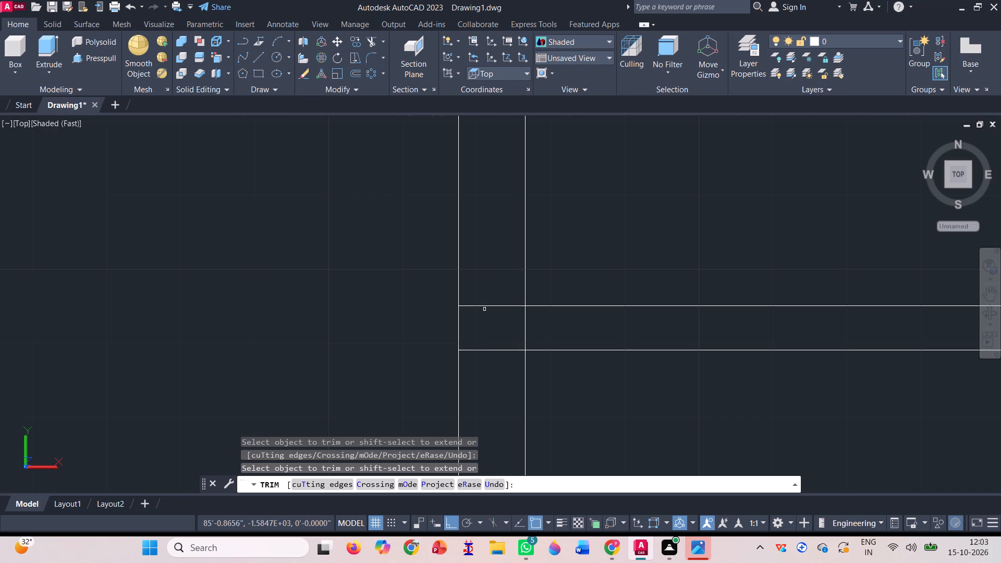
left_click(484, 305)
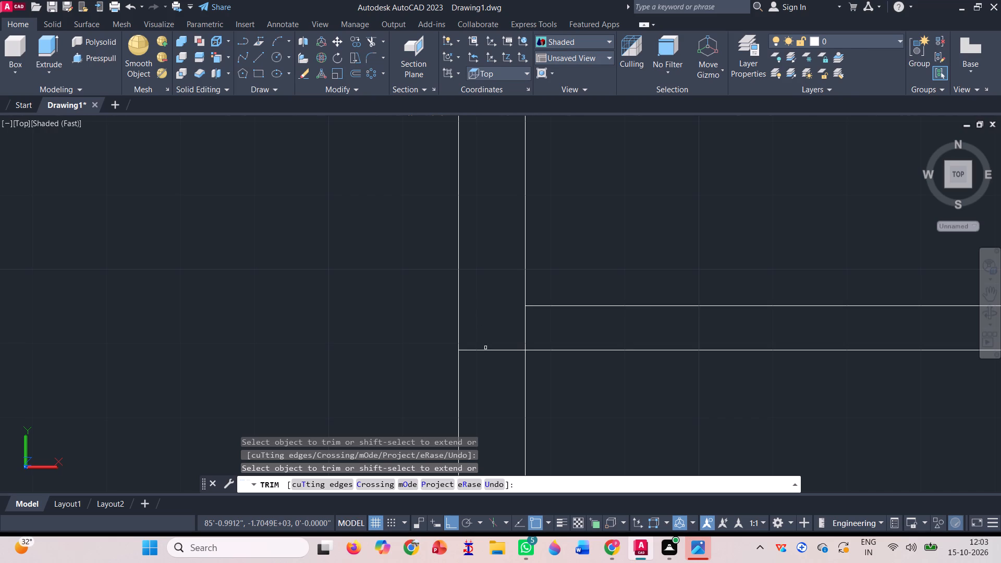
left_click(485, 349)
scroll(345, 340, "down", 2)
scroll(417, 308, "down", 3)
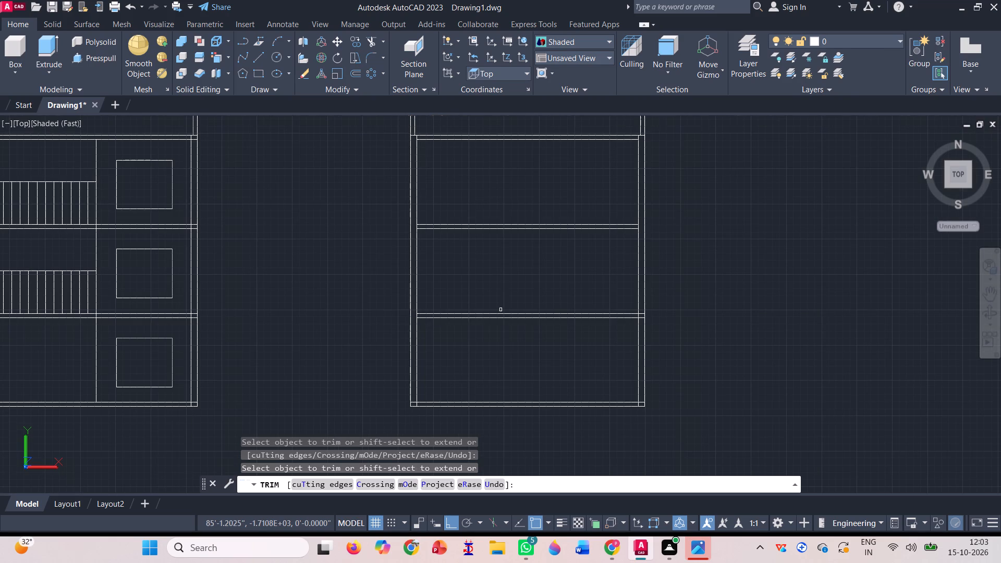
scroll(650, 306, "up", 6)
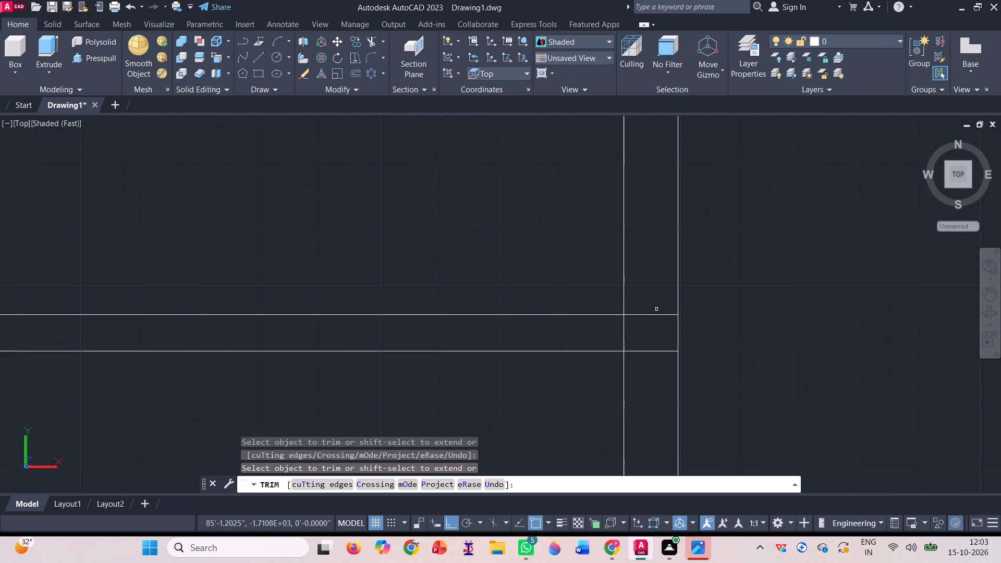
left_click(658, 315)
left_click(663, 352)
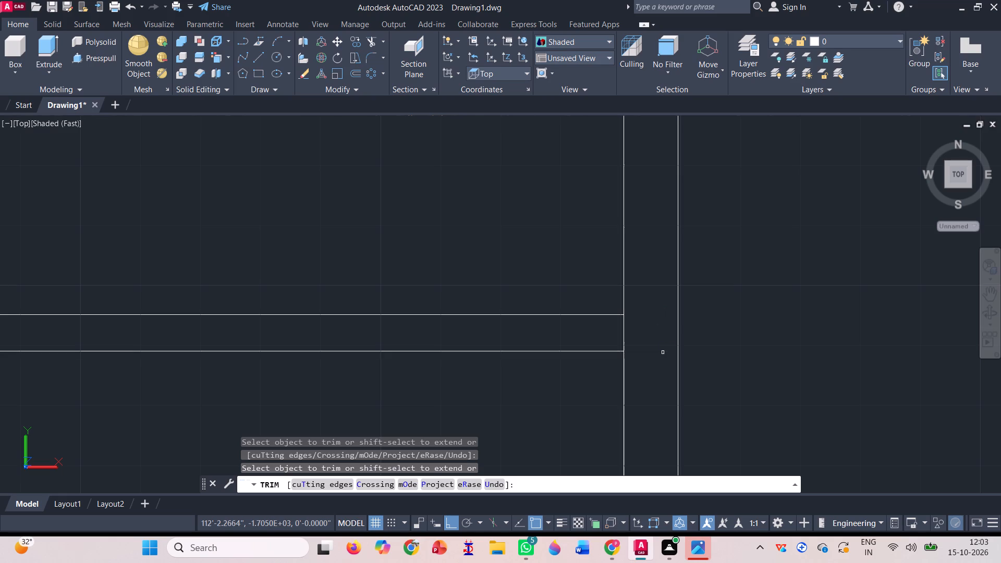
Trim the upper line of the ground-floor slab out of the right and left outer walls of the copied elevation.
scroll(606, 233, "down", 3)
scroll(608, 466, "up", 3)
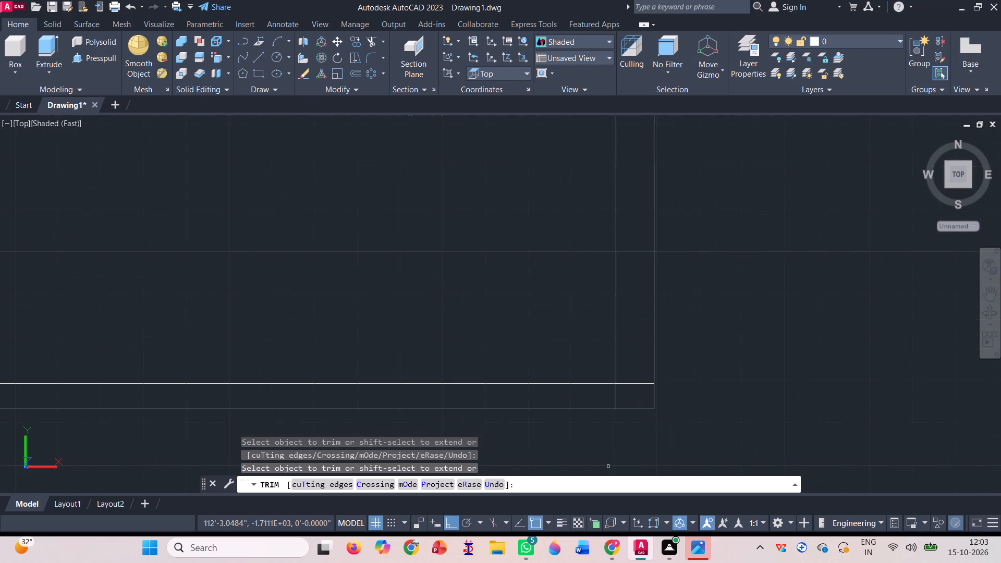
left_click(630, 385)
scroll(630, 385, "down", 3)
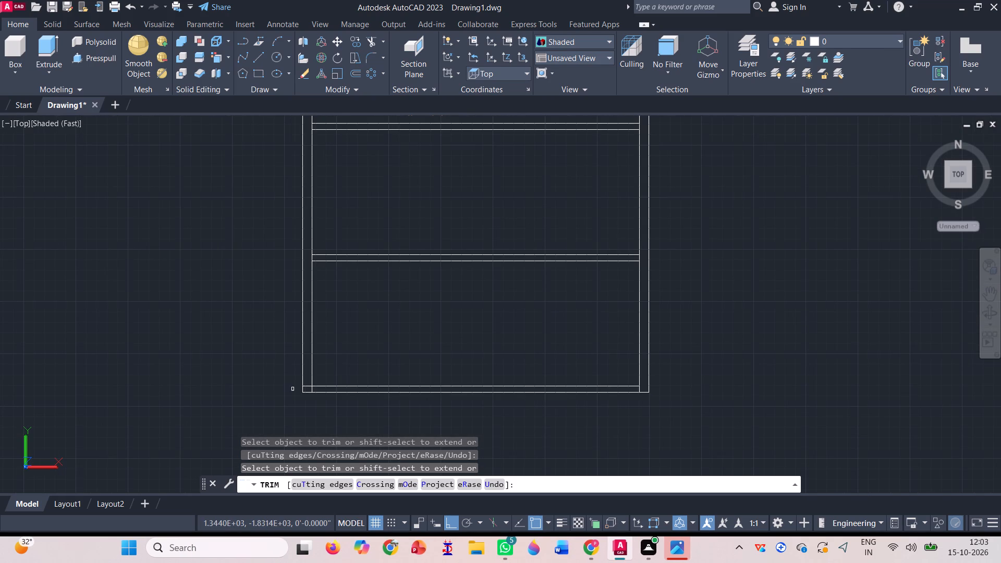
scroll(290, 388, "up", 5)
left_click(357, 380)
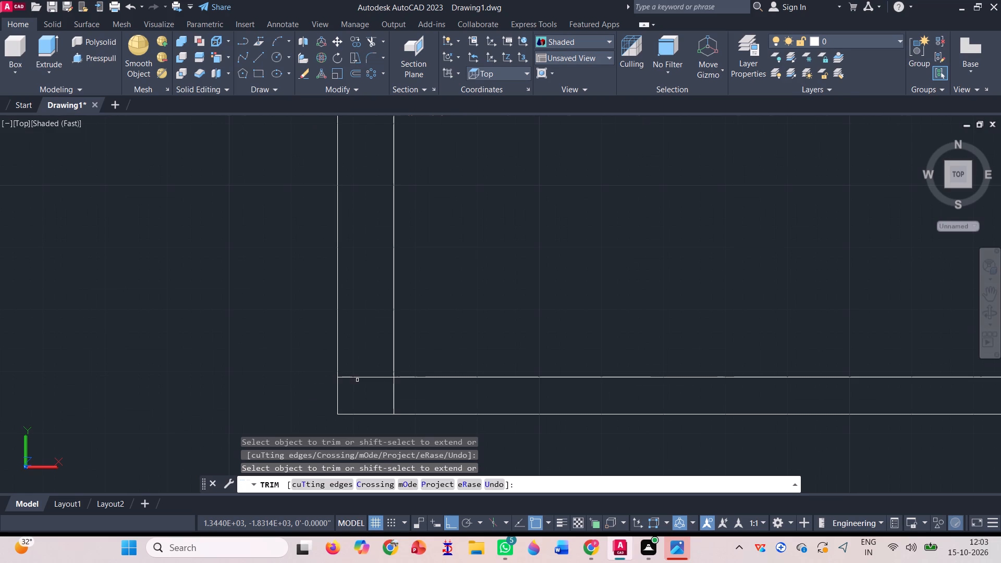
left_click(357, 376)
left_click(357, 378)
scroll(357, 378, "down", 5)
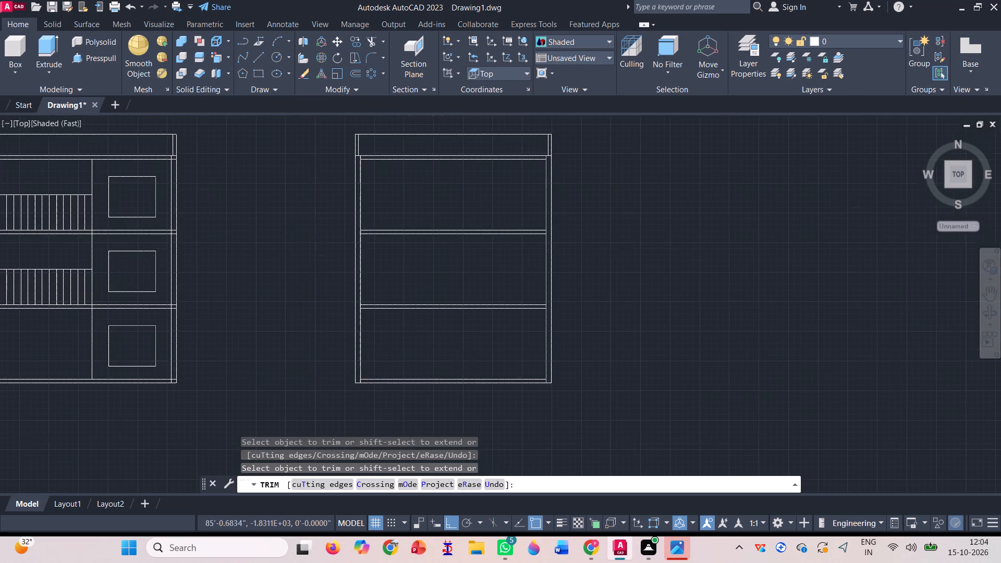
scroll(368, 417, "down", 1)
key("space")
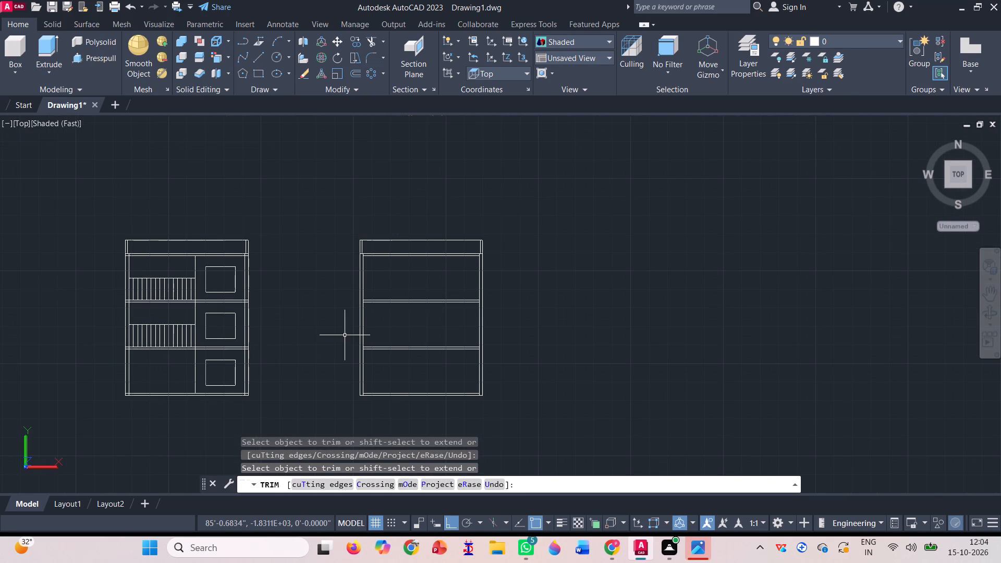
Draw a 3' wide by 0'9" high rectangle from lines in the empty space to the right of the copied elevation.
left_click(259, 61)
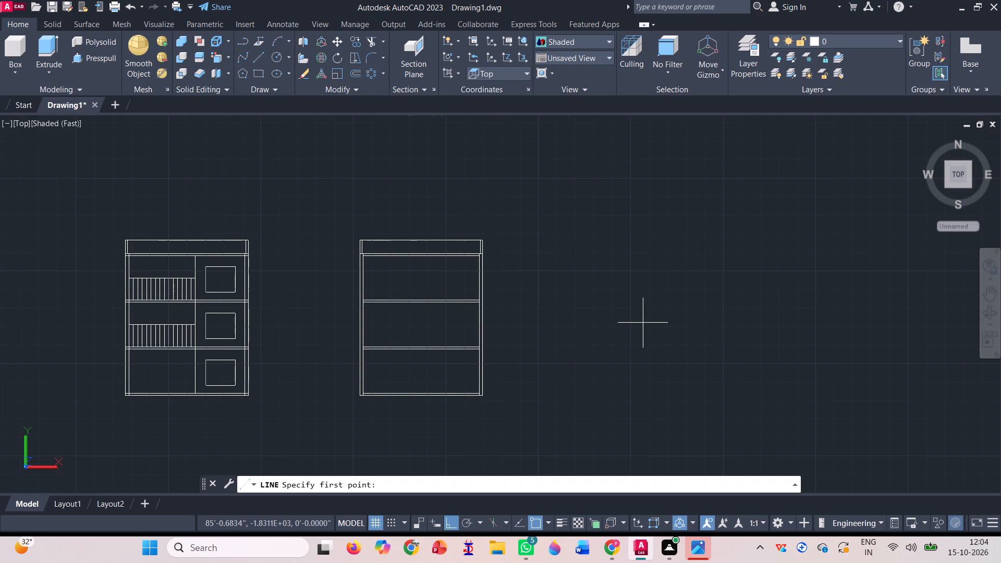
left_click(643, 322)
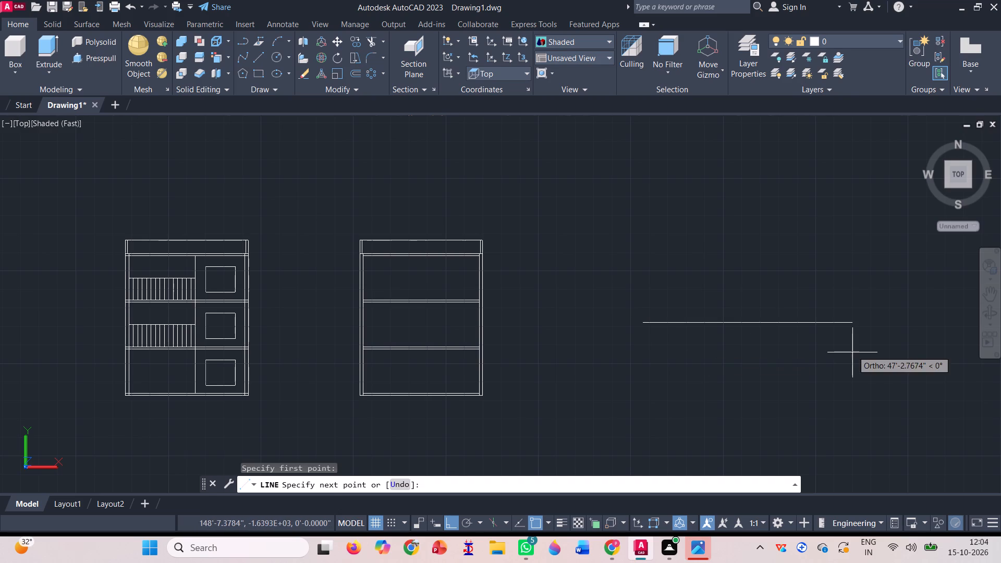
type("3'")
key("Return")
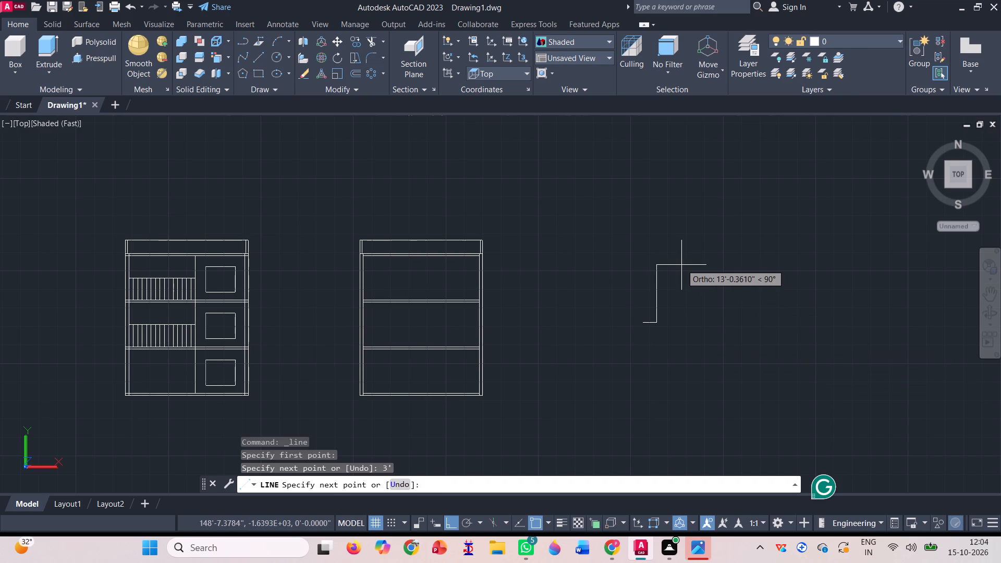
type("0'9\"")
key("Return")
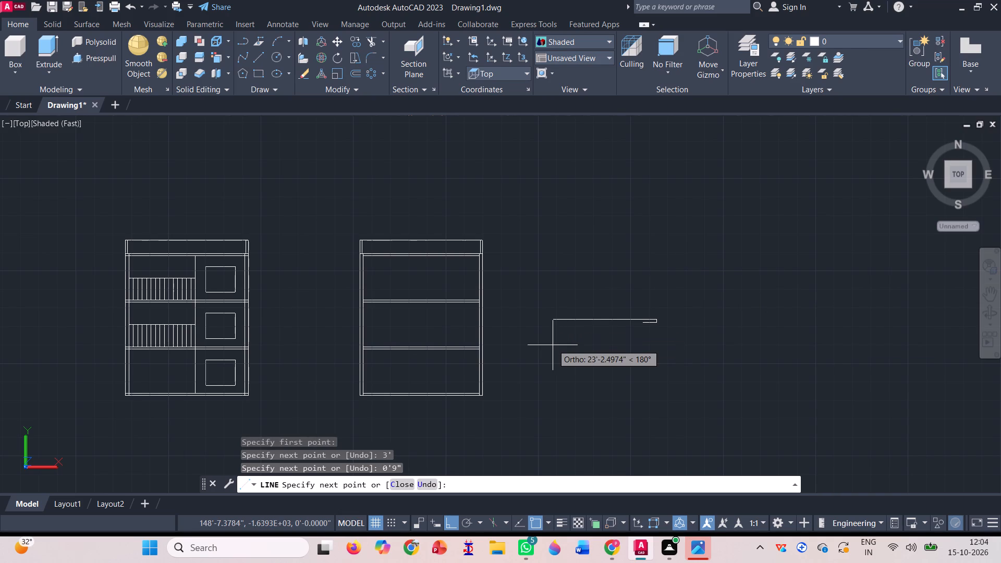
type("3'")
key("Return")
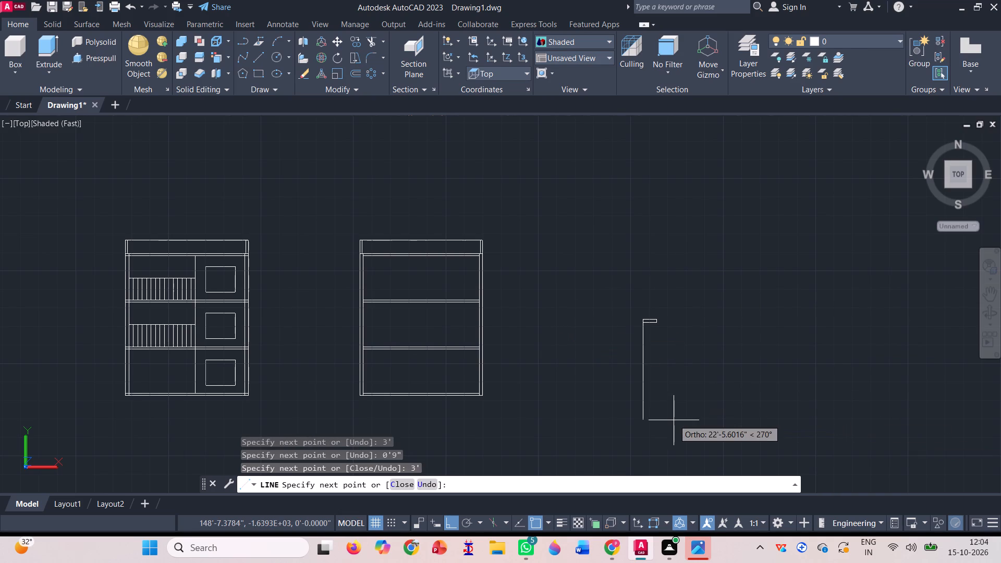
type("0'")
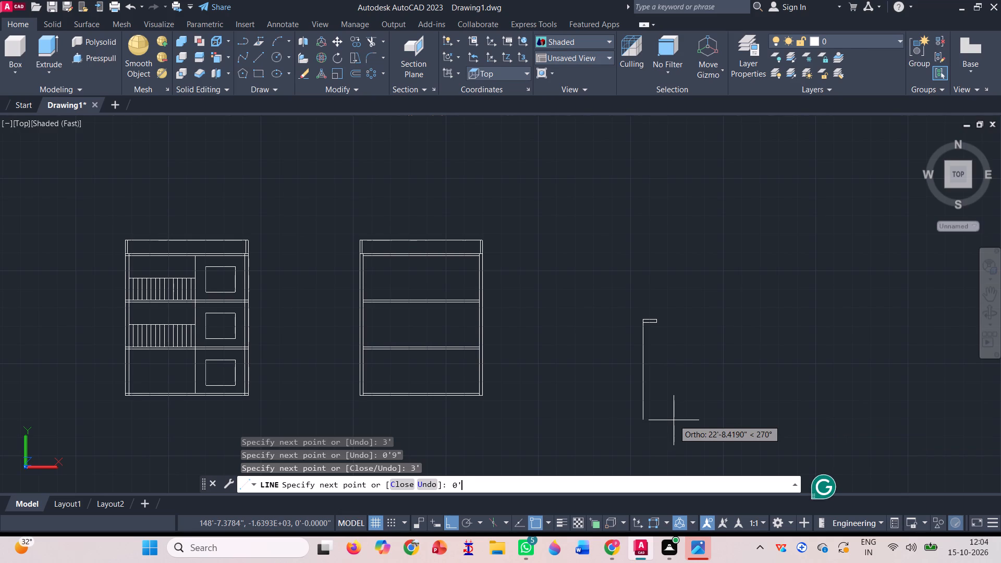
type("9\"")
key("Return")
key("Return")
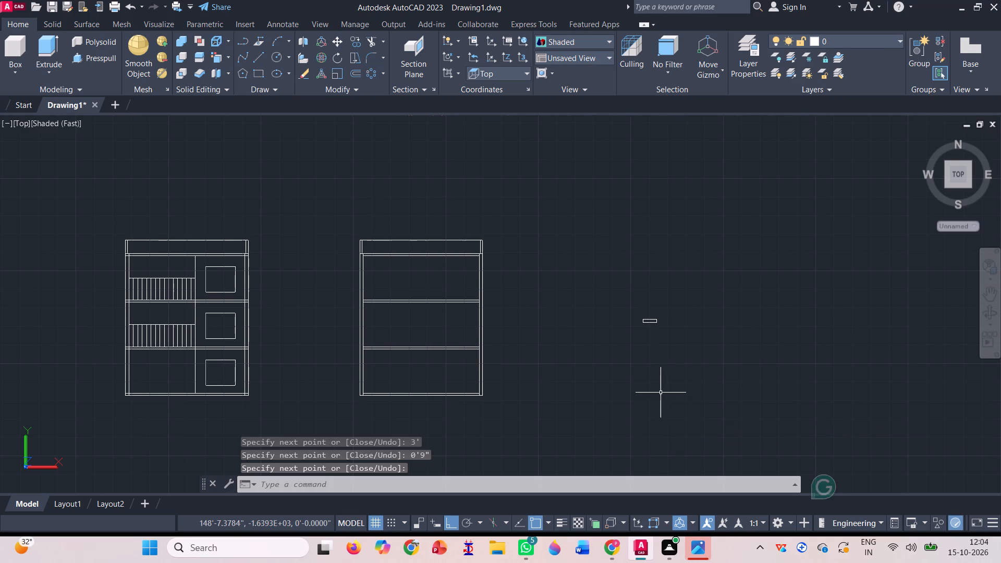
Join the four lines of the 3' by 0'9" rectangle into one polyline.
left_click(686, 369)
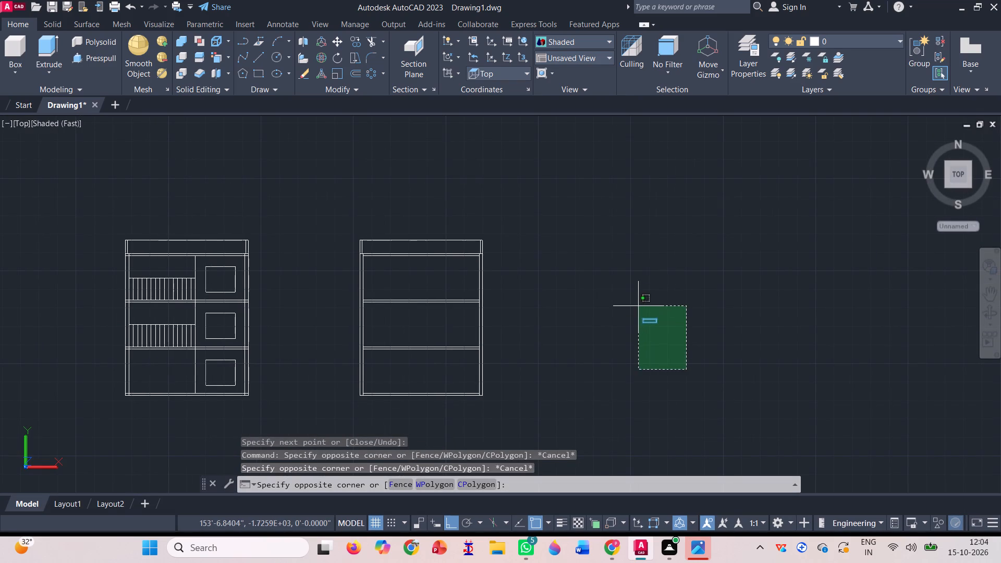
left_click(638, 304)
key("j")
key("Return")
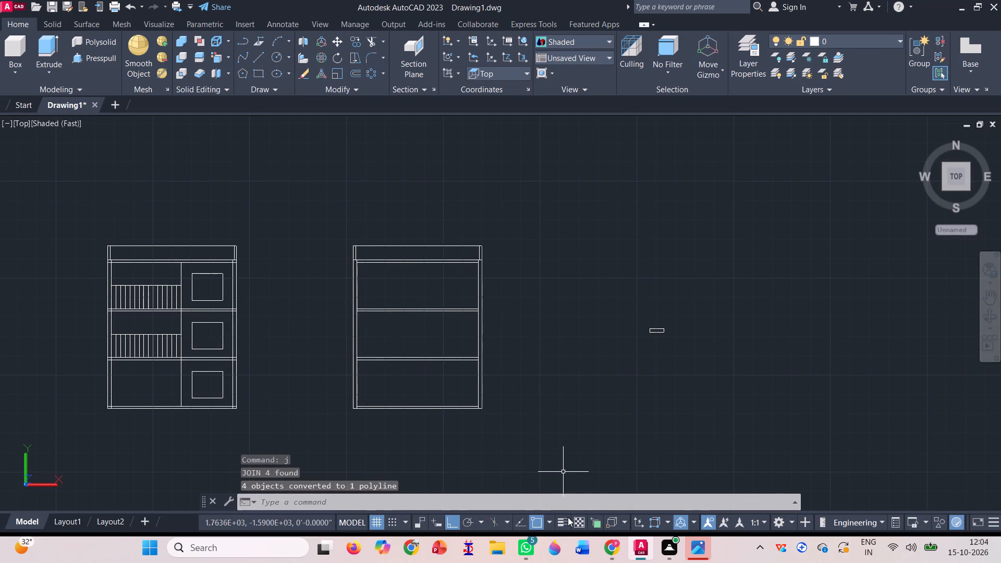
Draw a second tier 2' wide and 0'9" high on top of the rectangle, inset 0'6" from its upper left corner.
left_click(261, 58)
scroll(651, 341, "up", 2)
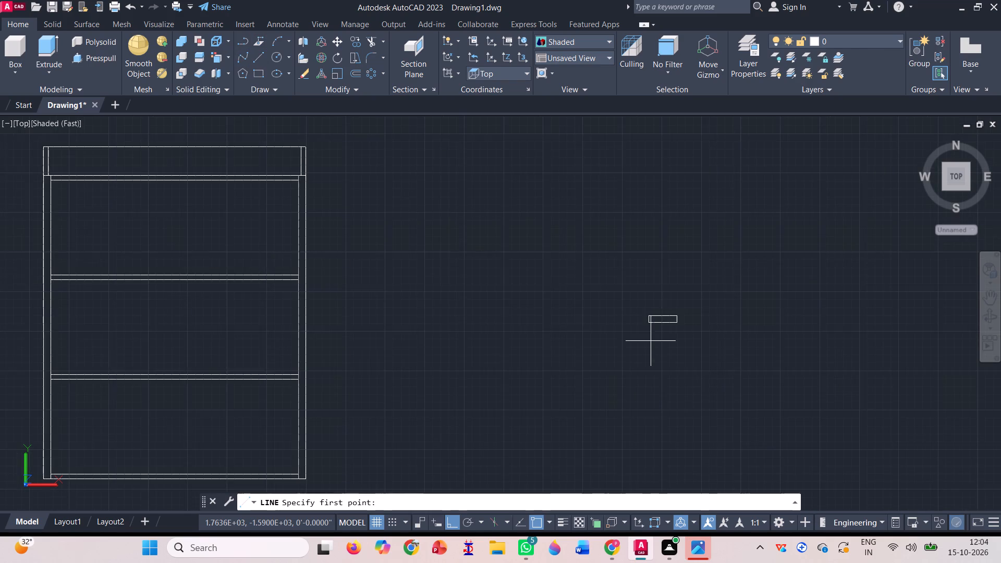
scroll(708, 288, "up", 3)
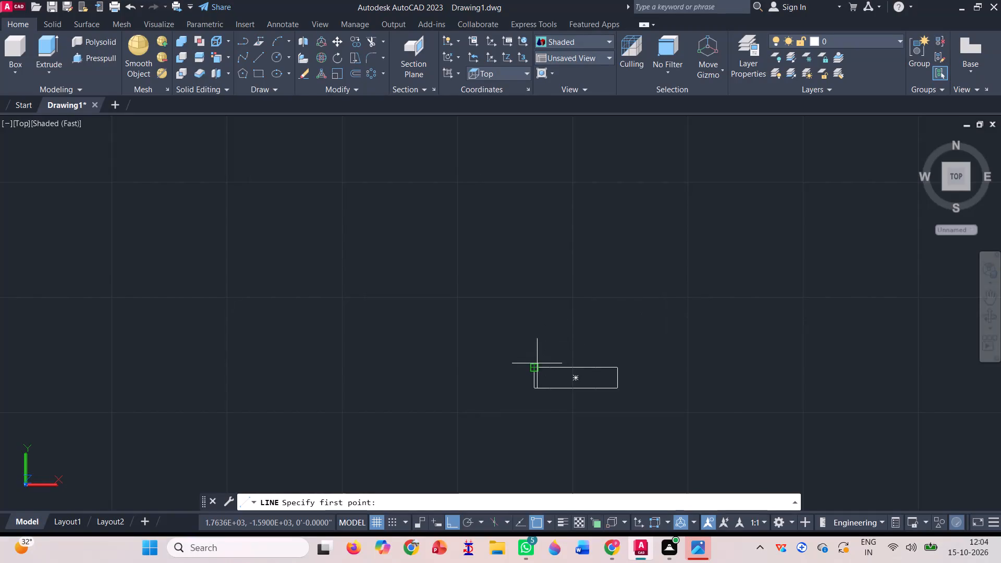
left_click(534, 369)
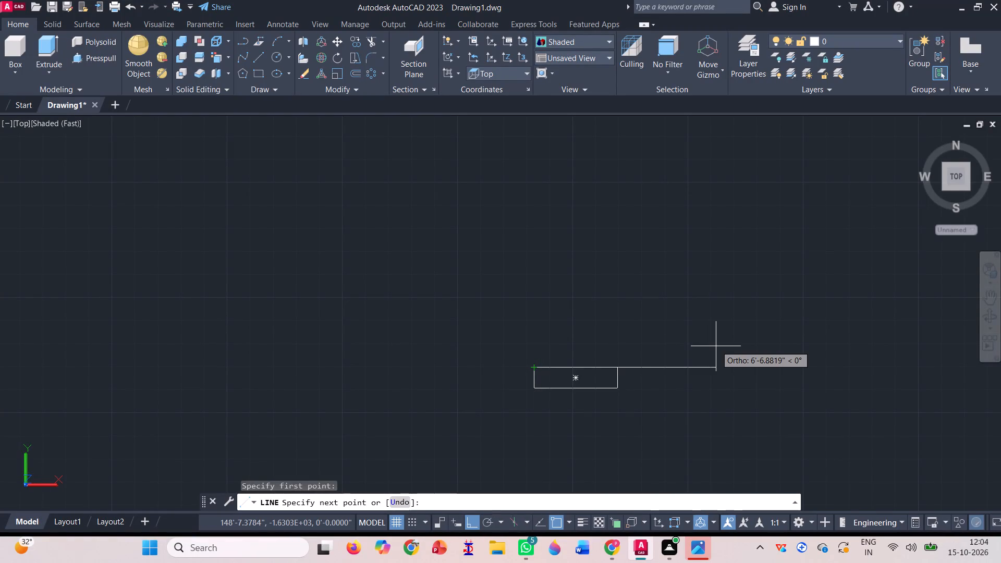
type("0'6")
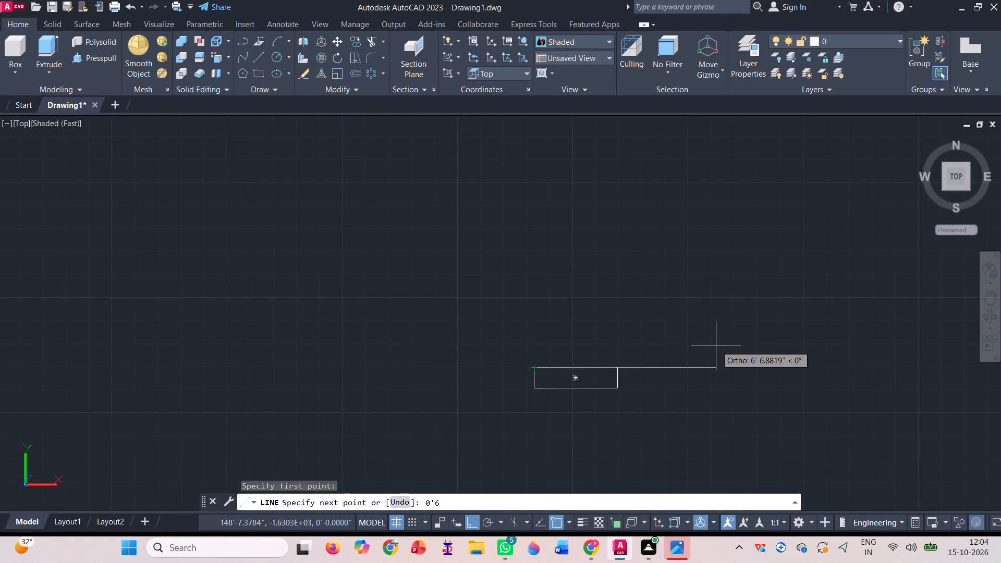
key("shift+quotedbl")
key("Return")
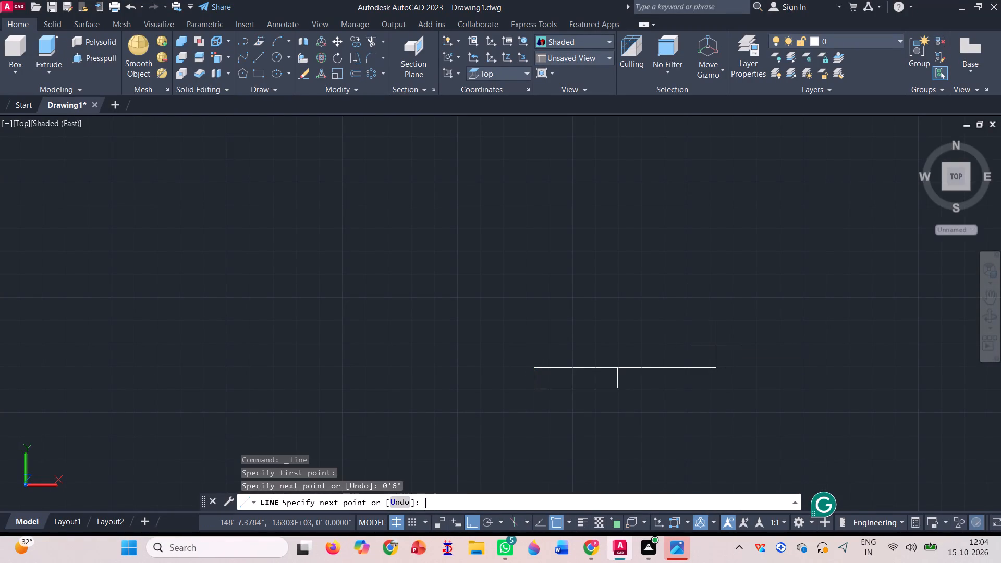
type("0'9\"")
key("Return")
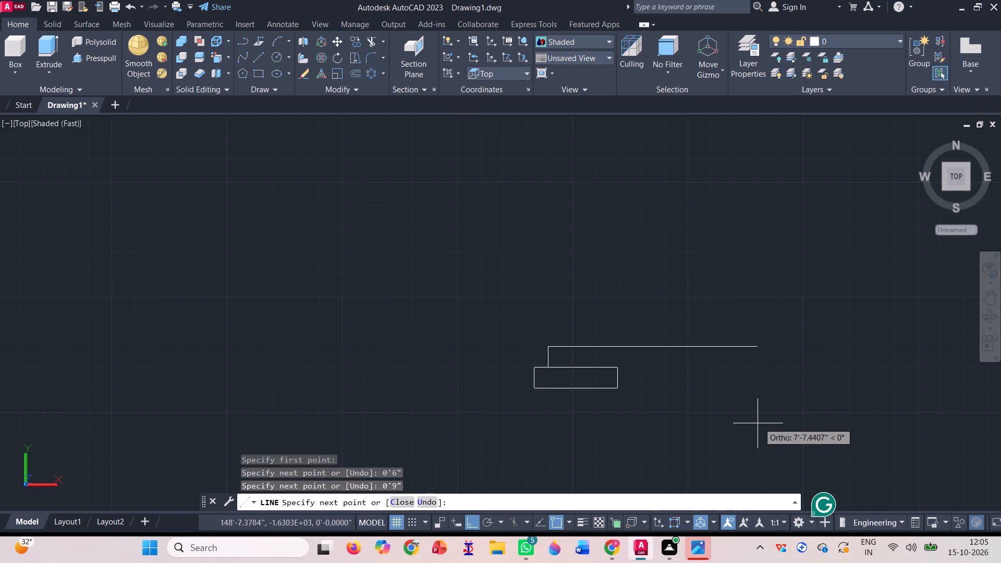
type("2'")
key("Return")
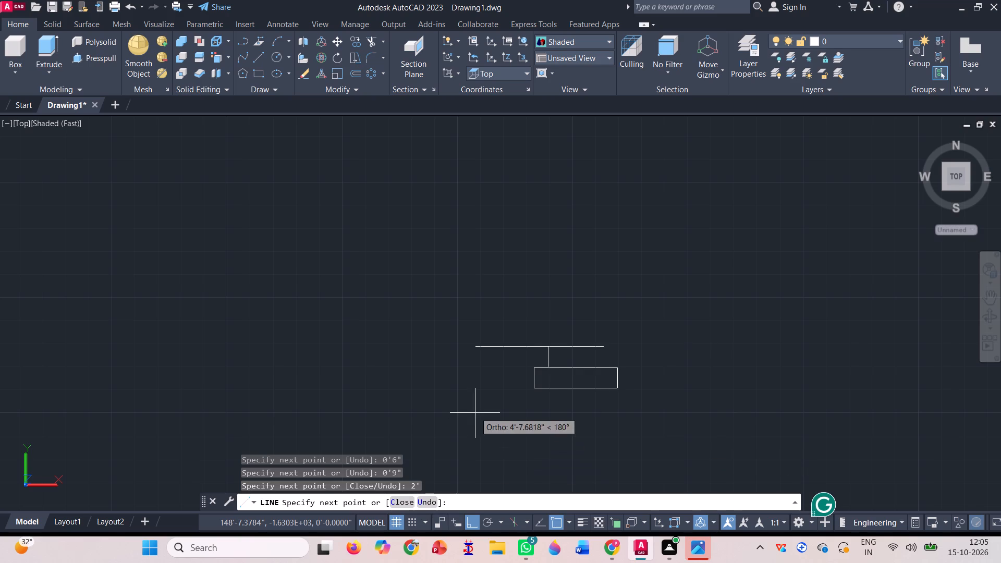
scroll(603, 369, "up", 1)
left_click(600, 366)
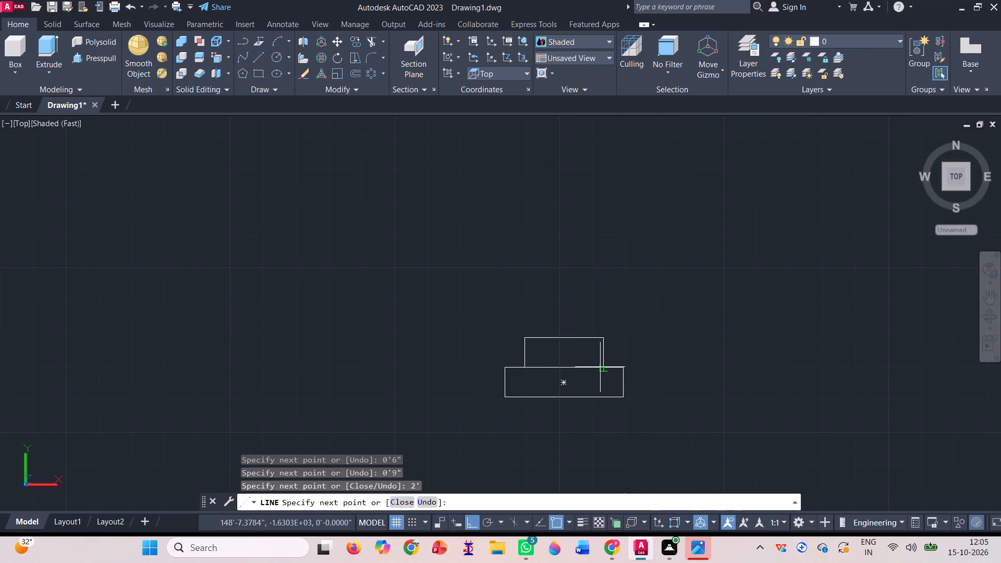
key("space")
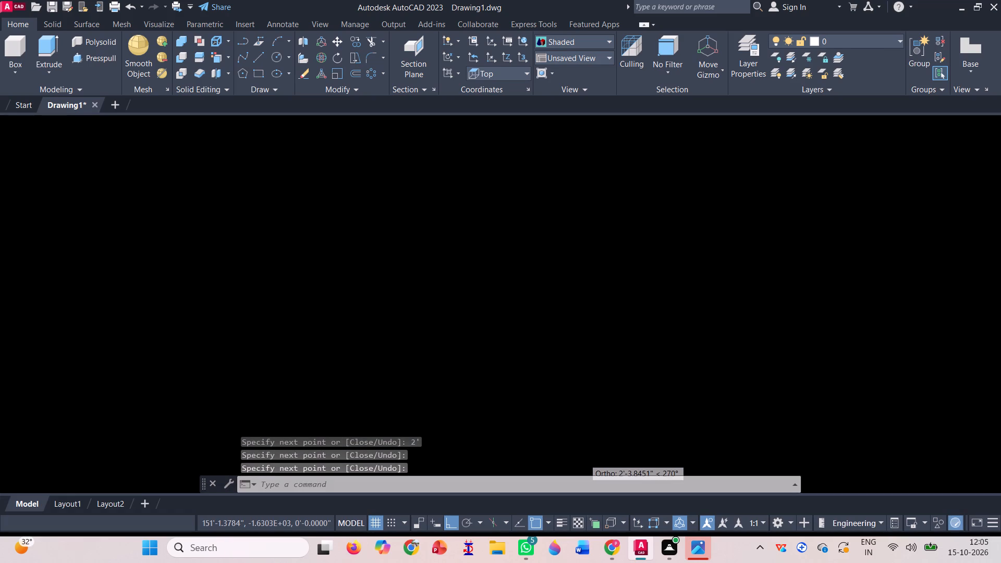
key("j")
key("BackSpace")
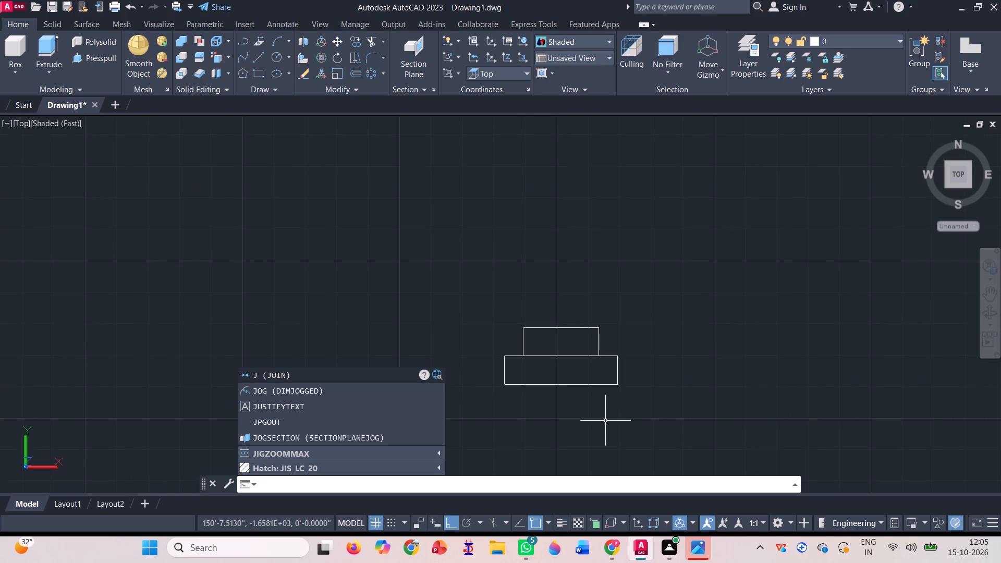
Draw a third tier 1' wide and 0'9" high on top of the second tier, inset 0'6" from its upper left corner.
key("l")
key("Return")
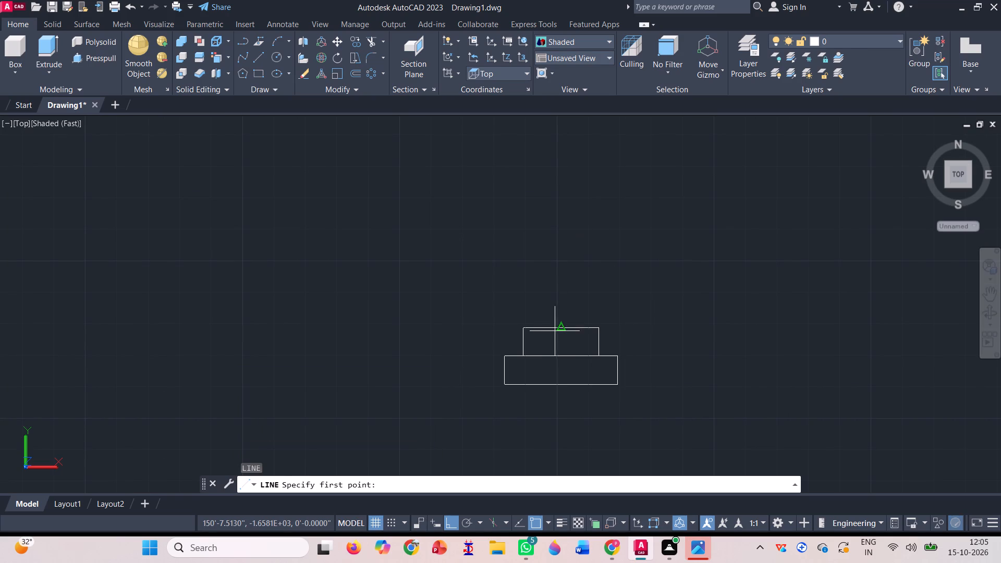
left_click(527, 331)
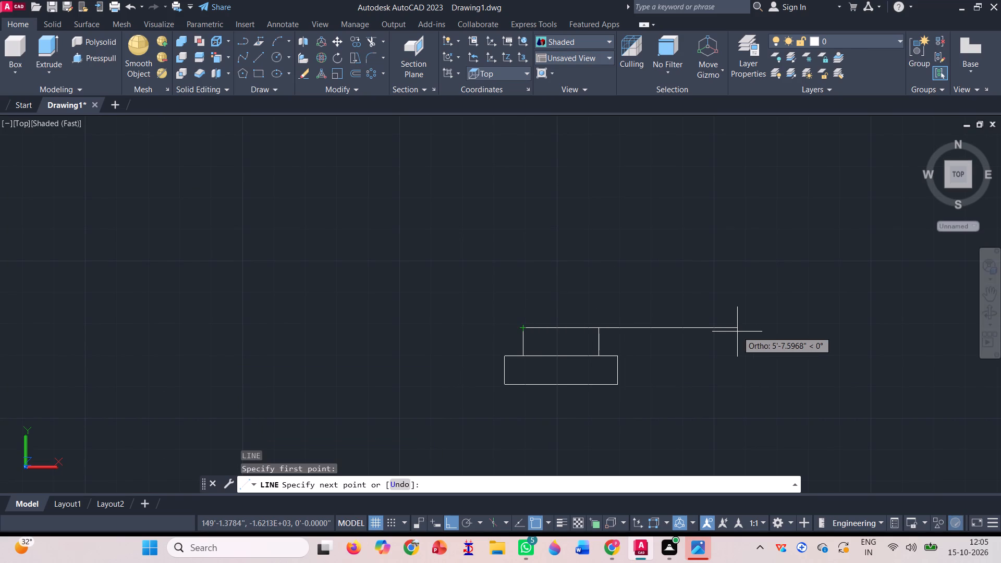
type("0'6\"")
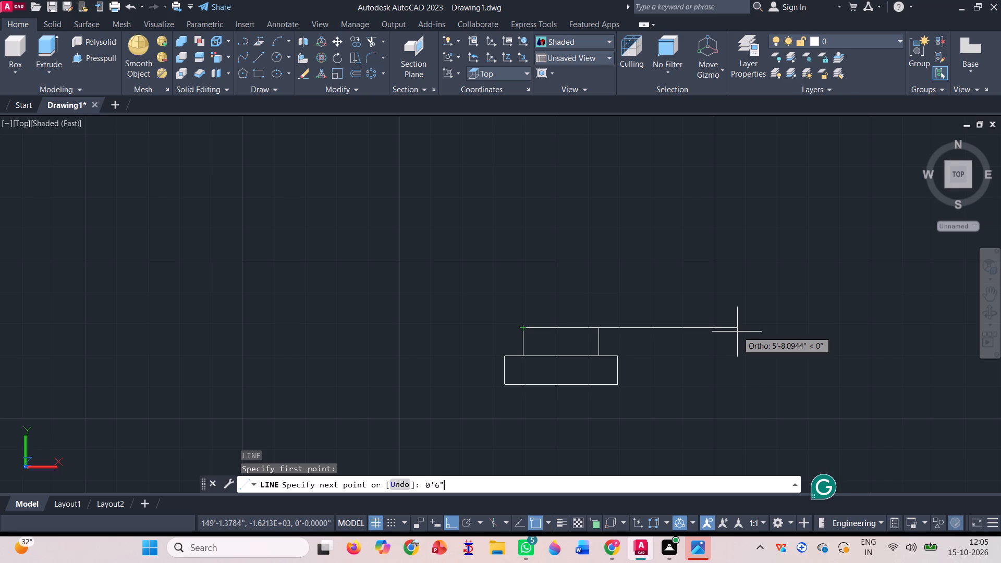
key("Return")
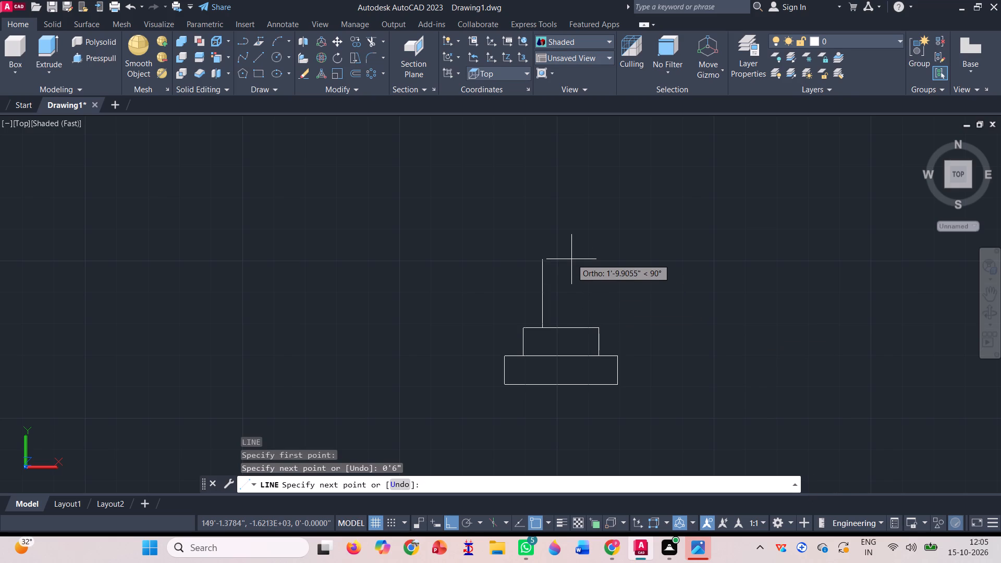
type("0'9")
key("shift+quotedbl")
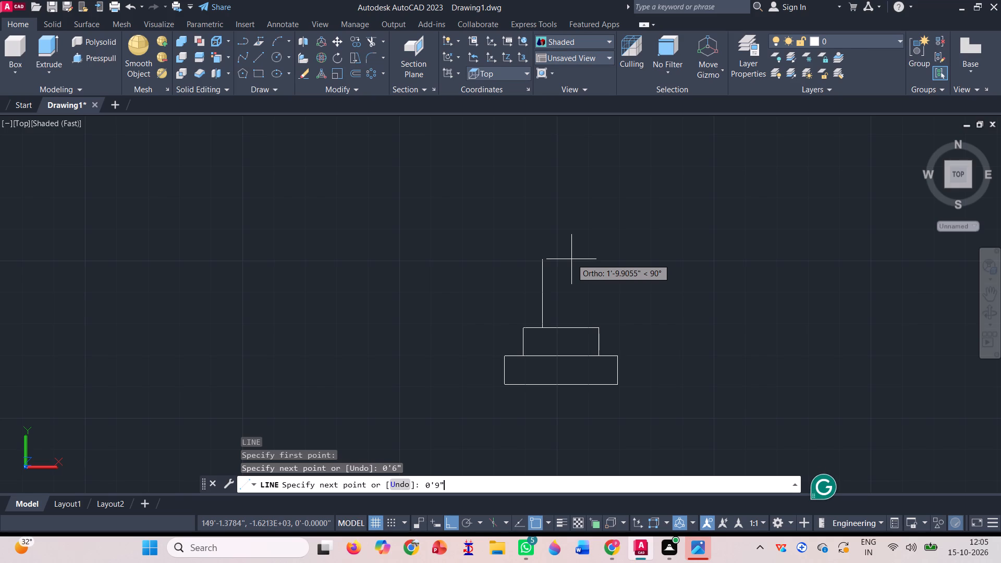
key("Return")
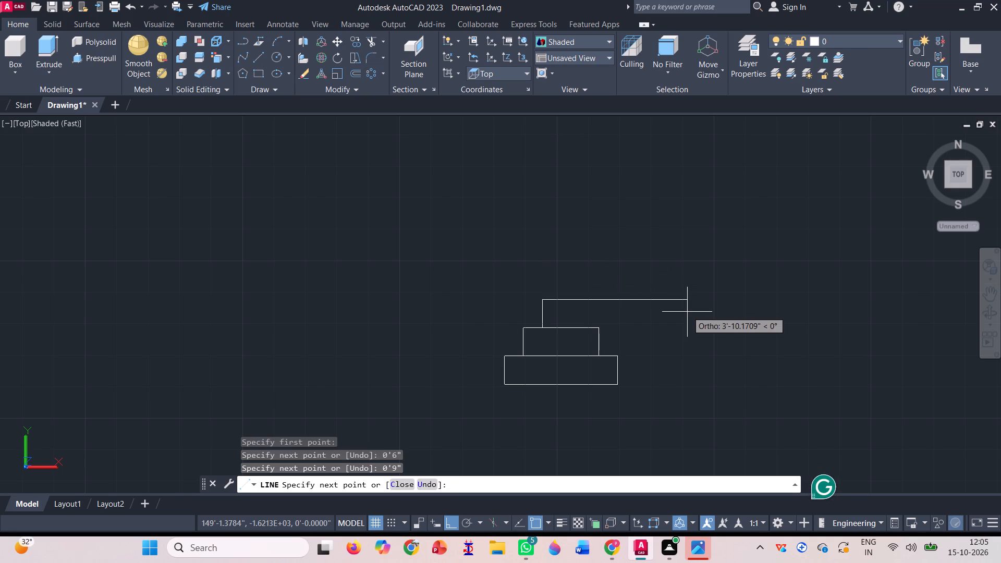
type("1'")
key("Return")
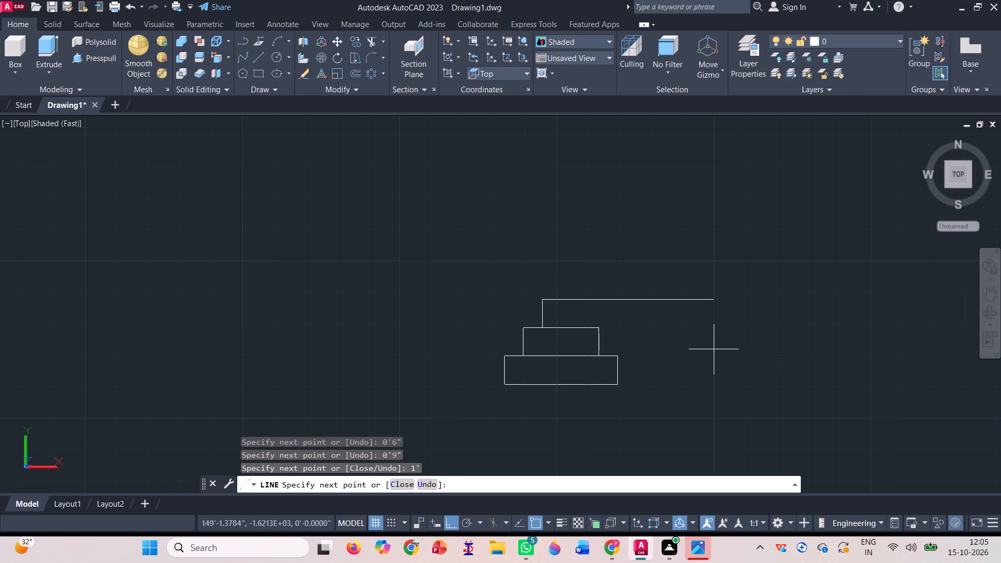
scroll(587, 323, "up", 2)
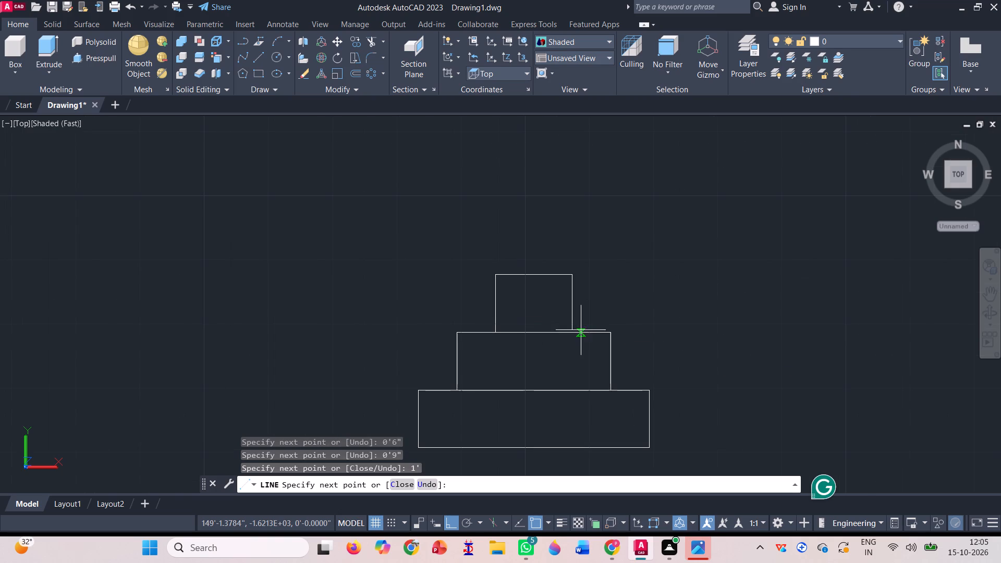
left_click(574, 333)
key("space")
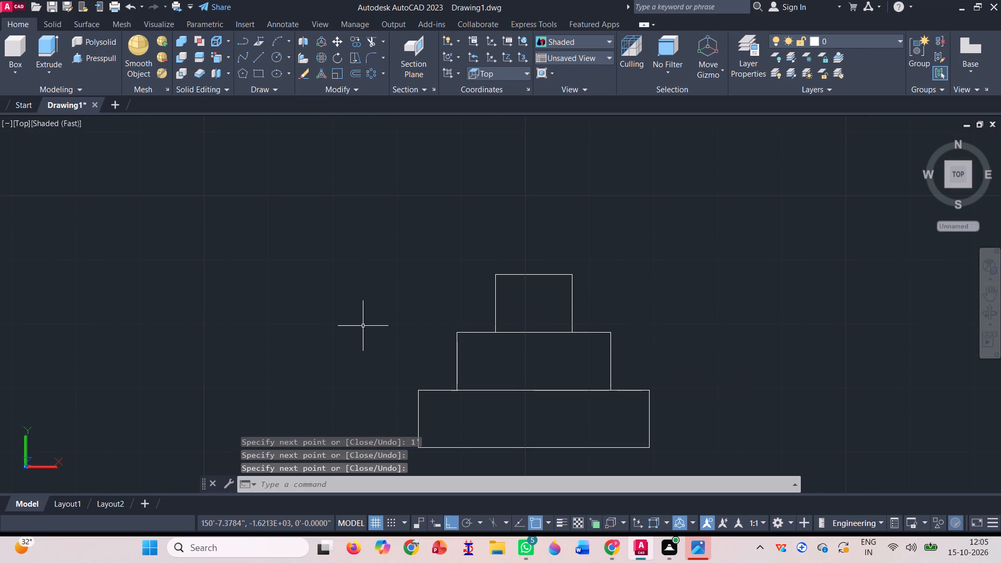
Delete the two short 0'6" inset lines lying on the left ledges of the footing's lower and middle tiers.
left_click(475, 335)
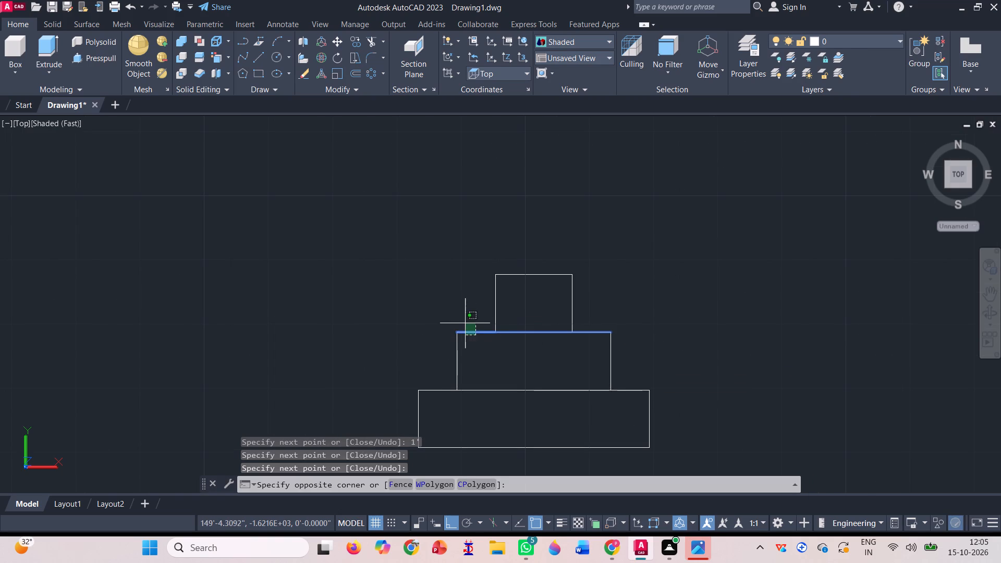
left_click(475, 346)
left_click(472, 333)
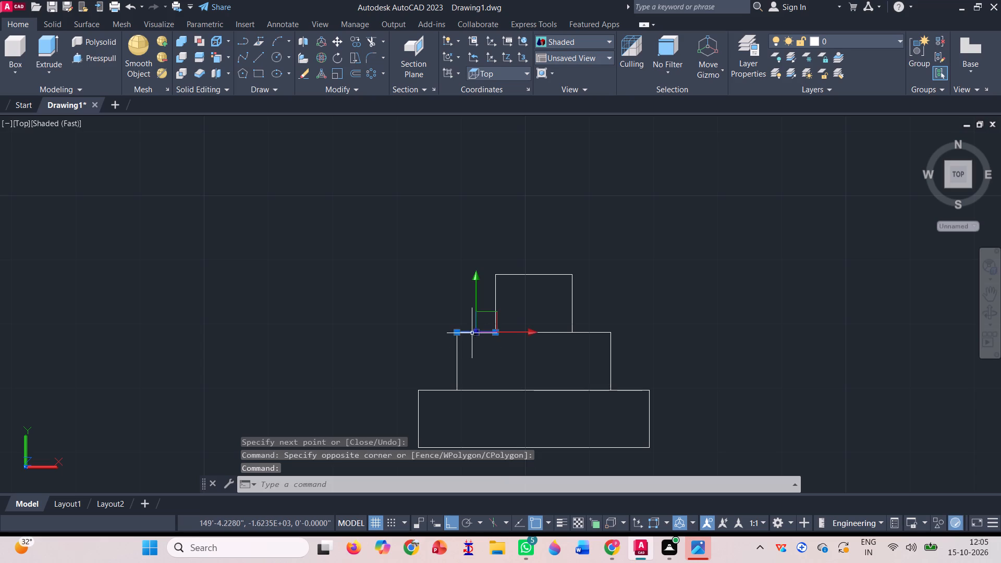
left_click(433, 391)
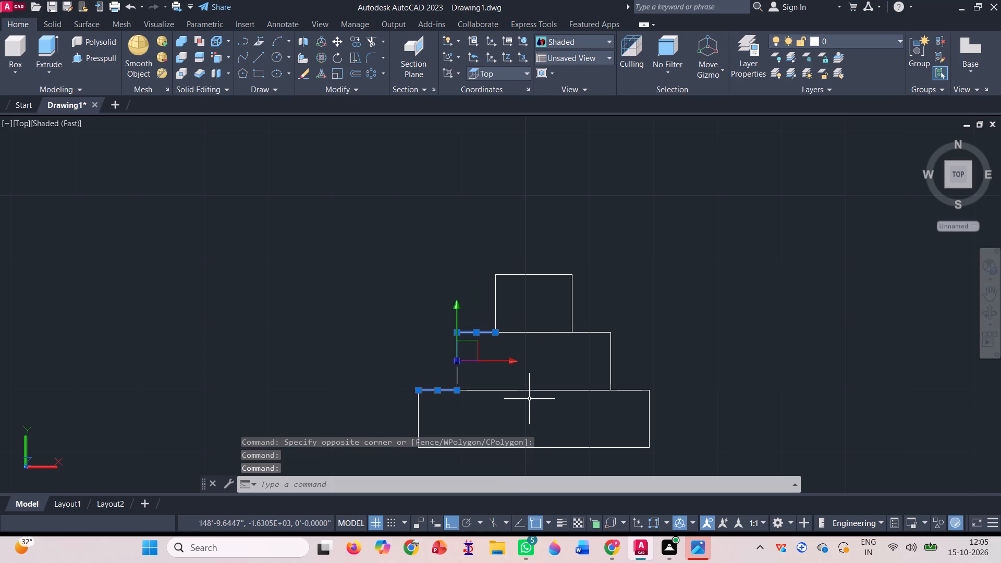
key("Delete")
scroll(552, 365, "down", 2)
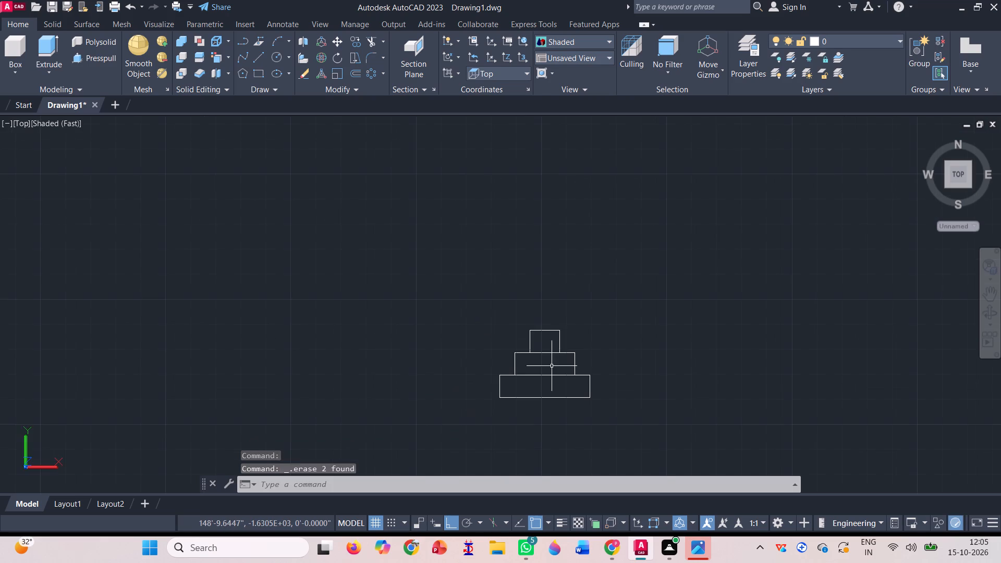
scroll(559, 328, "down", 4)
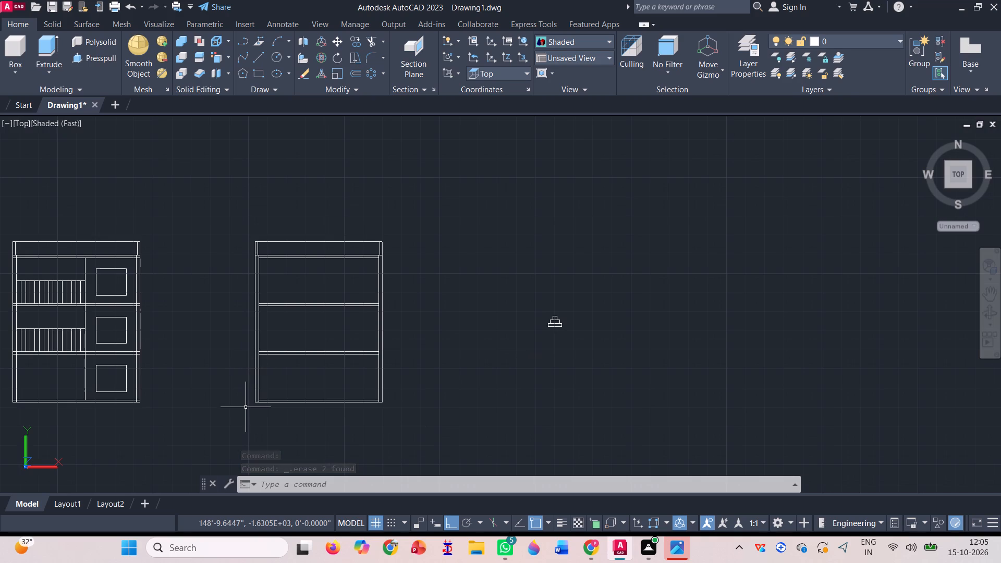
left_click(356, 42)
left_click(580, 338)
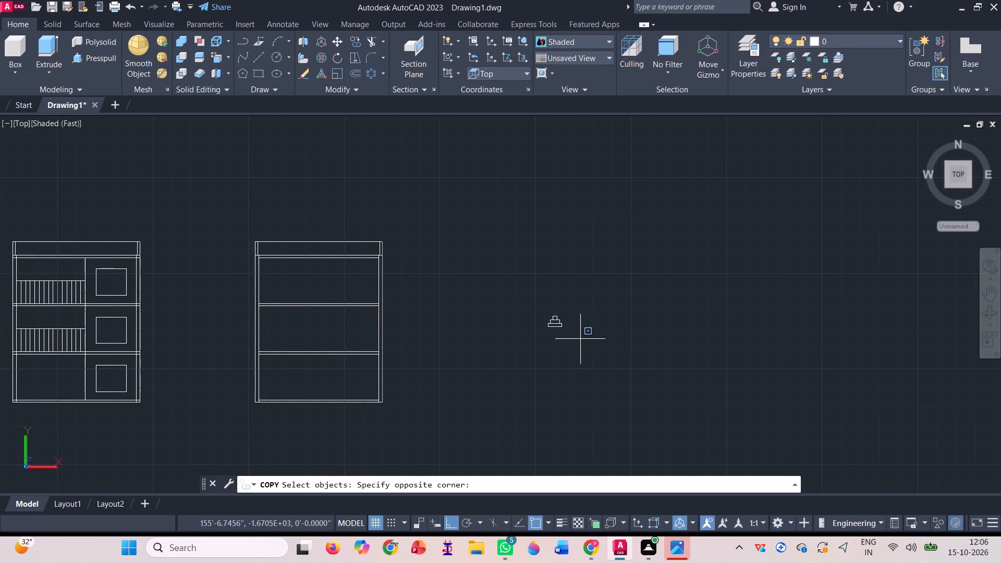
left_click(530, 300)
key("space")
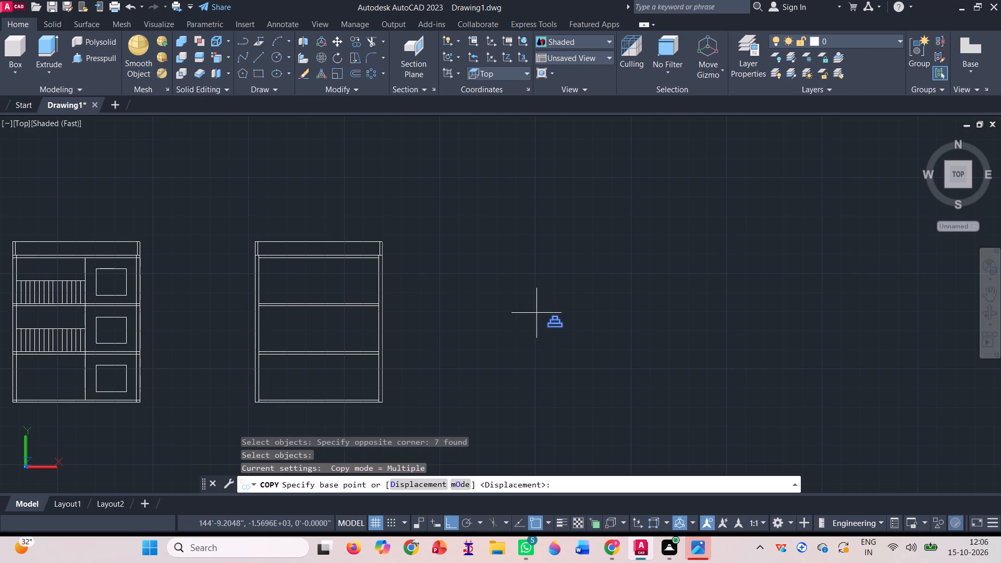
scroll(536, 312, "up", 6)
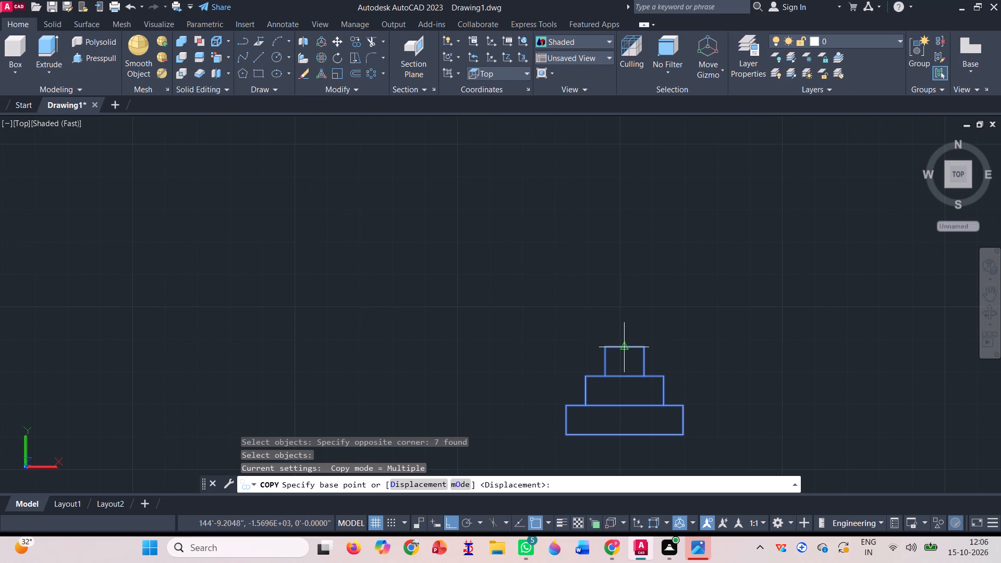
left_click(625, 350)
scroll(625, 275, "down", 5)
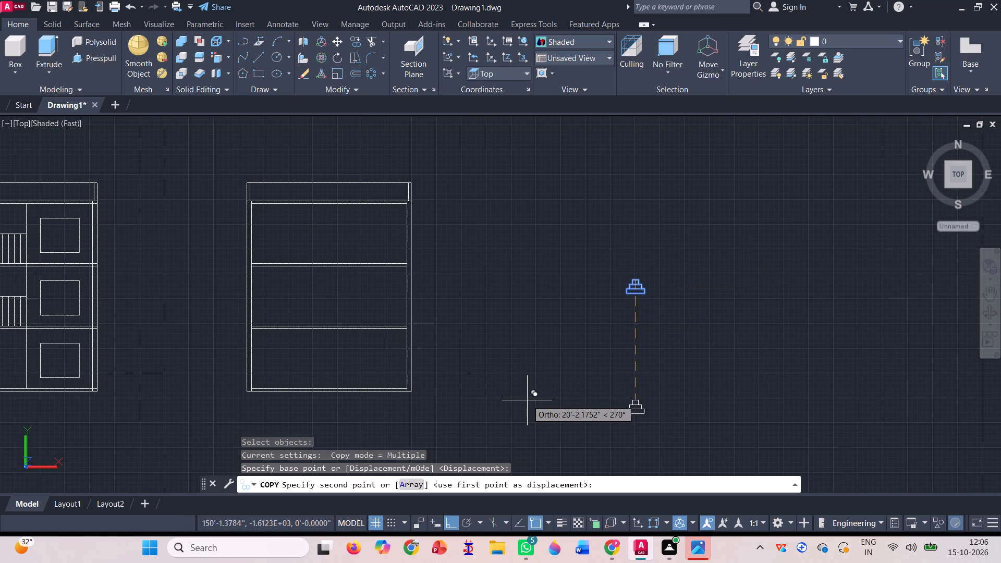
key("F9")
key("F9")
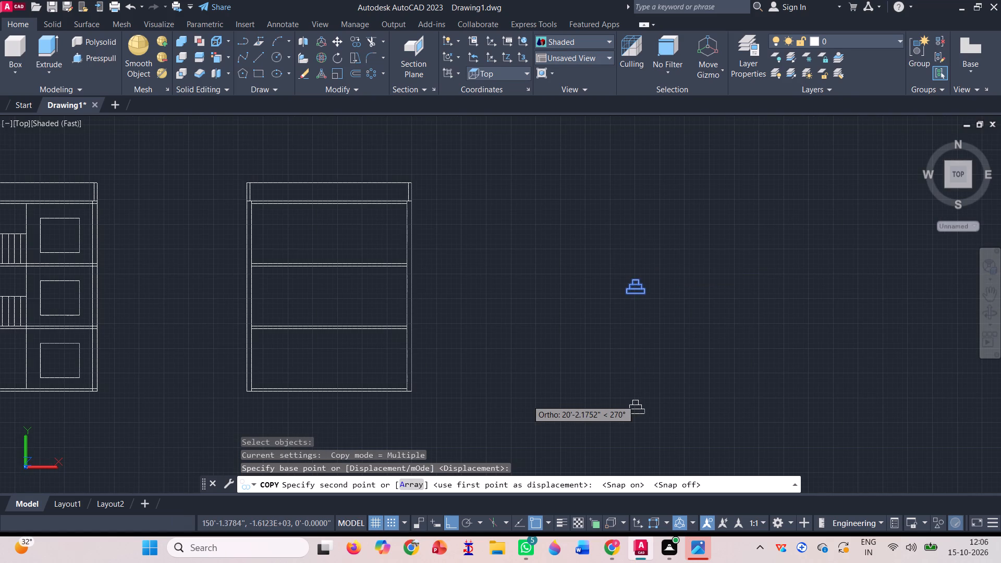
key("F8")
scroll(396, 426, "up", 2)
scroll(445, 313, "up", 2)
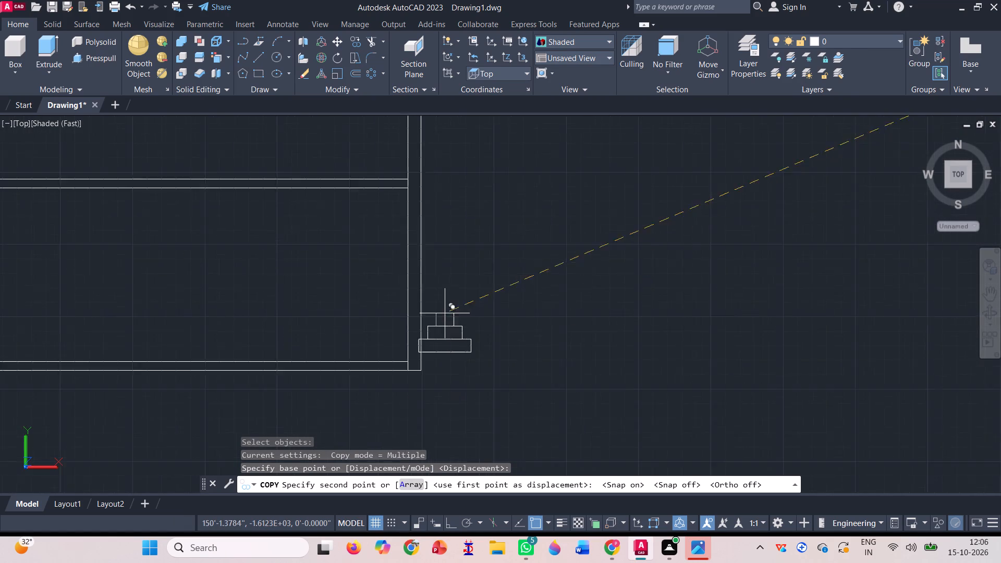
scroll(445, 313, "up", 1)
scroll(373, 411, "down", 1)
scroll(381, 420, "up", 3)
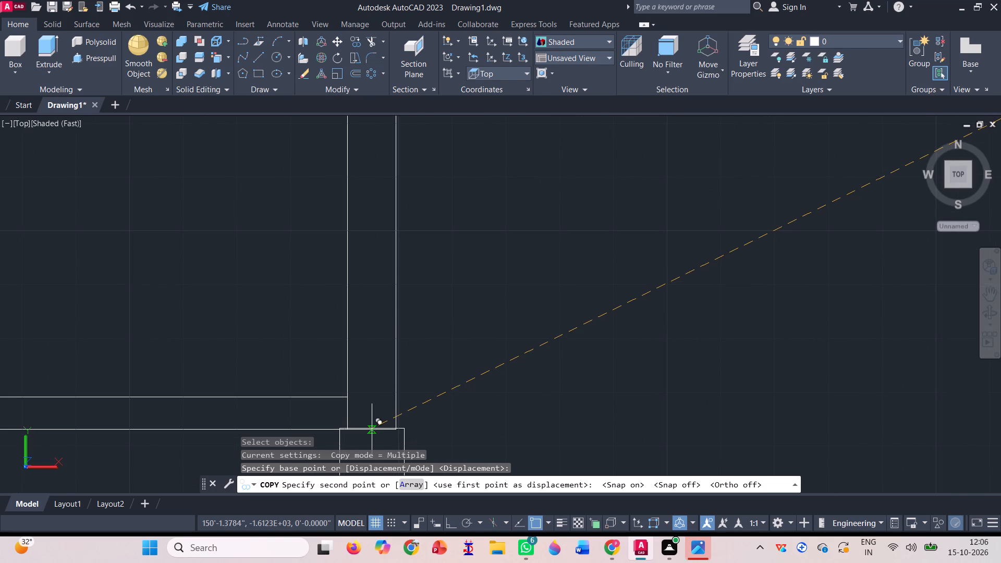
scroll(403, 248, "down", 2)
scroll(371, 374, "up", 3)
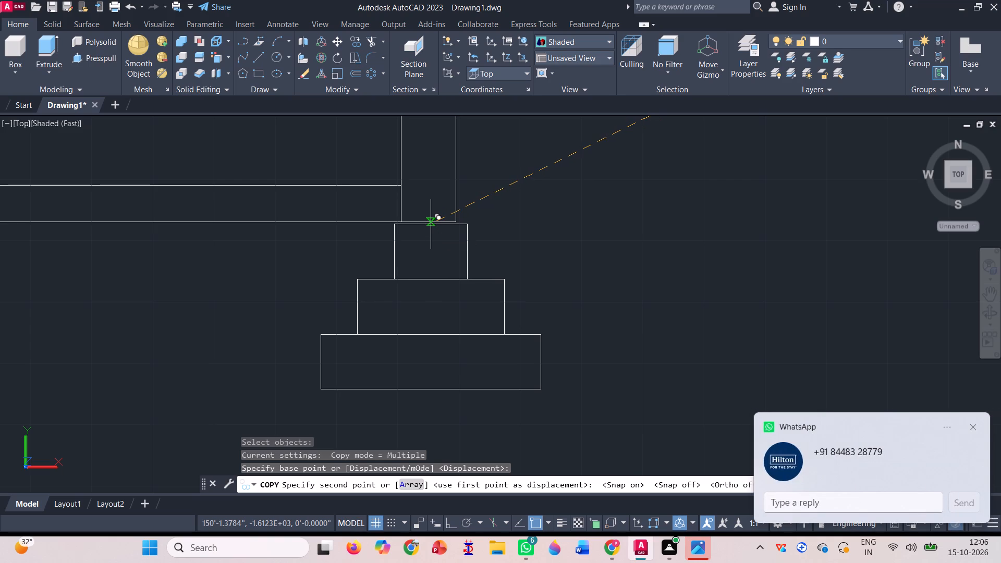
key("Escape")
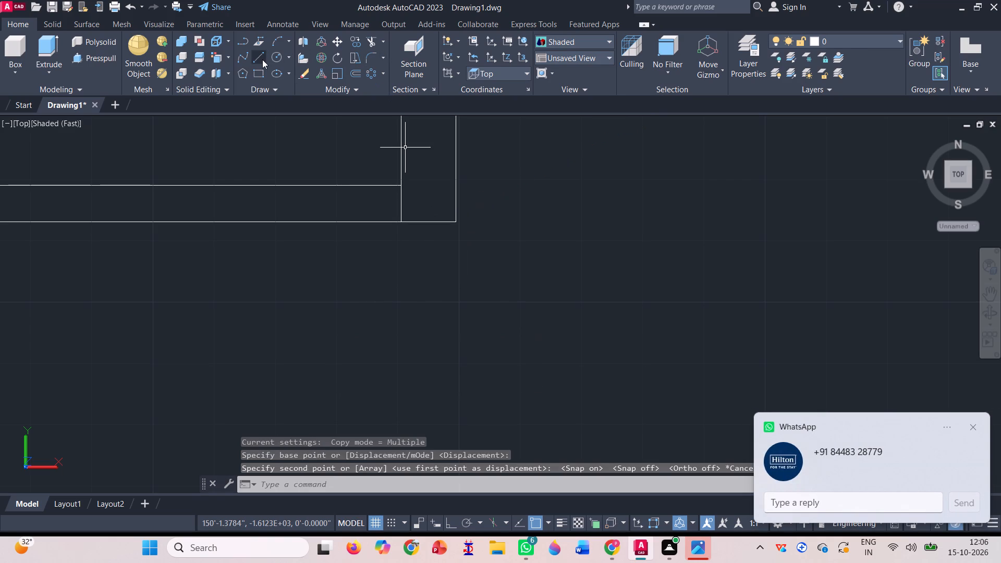
Draw a short line across the bottom of the right and left outer walls of the copied elevation, from face to face.
left_click(262, 59)
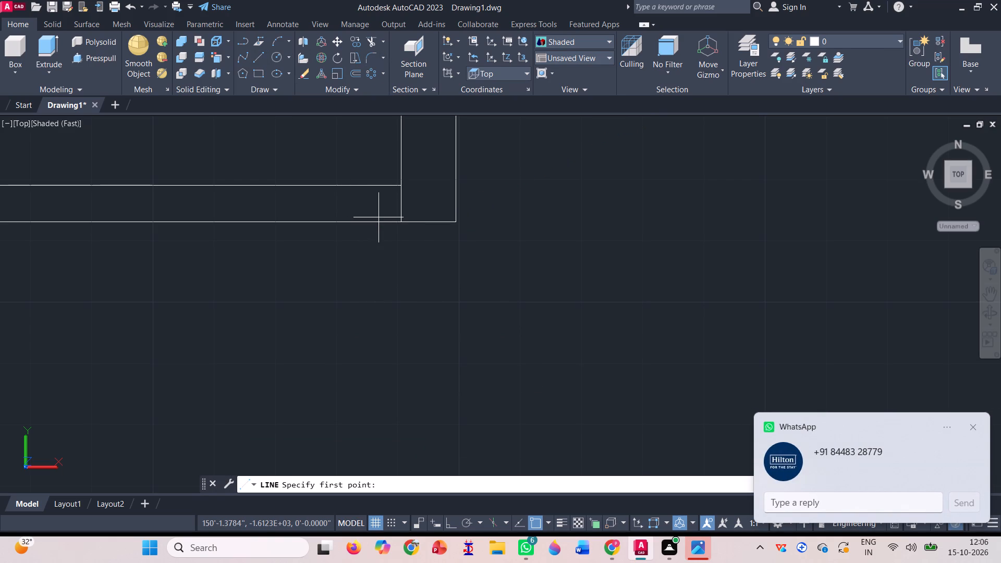
left_click(401, 224)
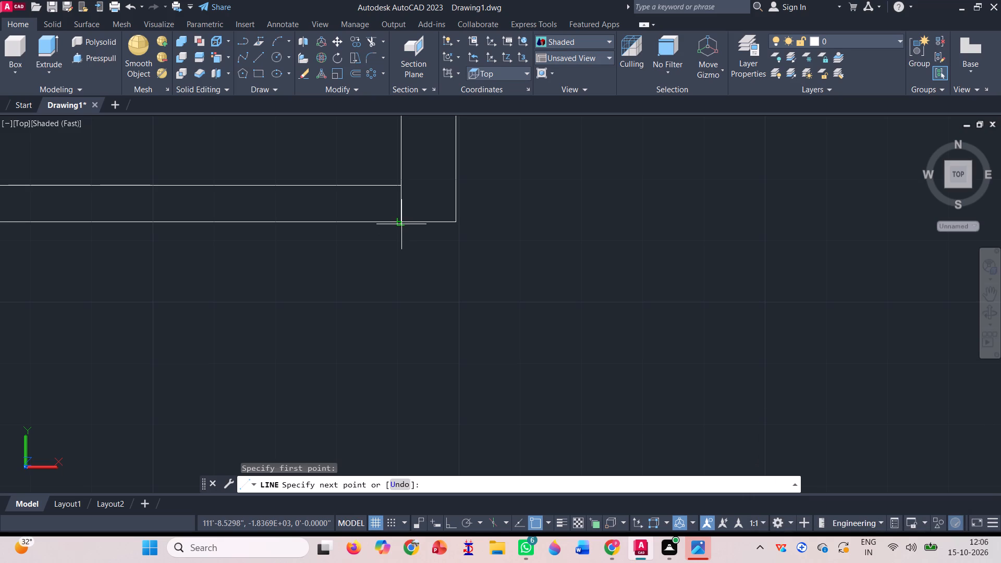
left_click(458, 219)
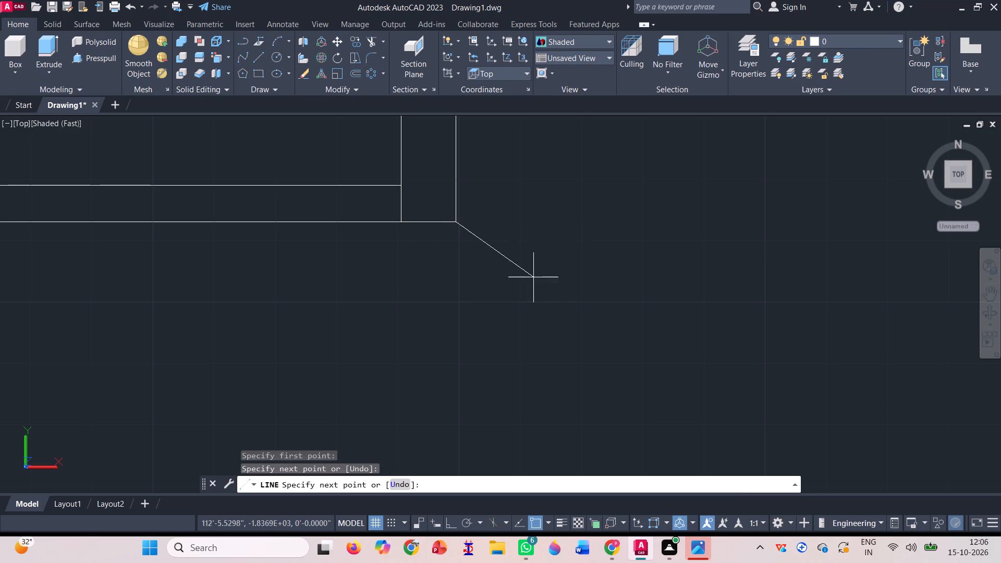
key("space")
scroll(575, 279, "down", 3)
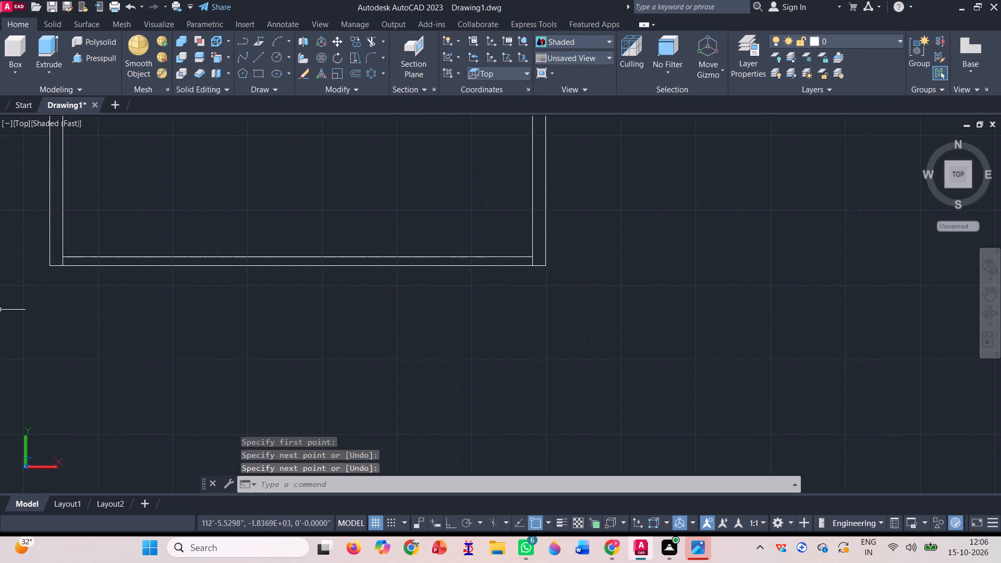
key("l")
key("Return")
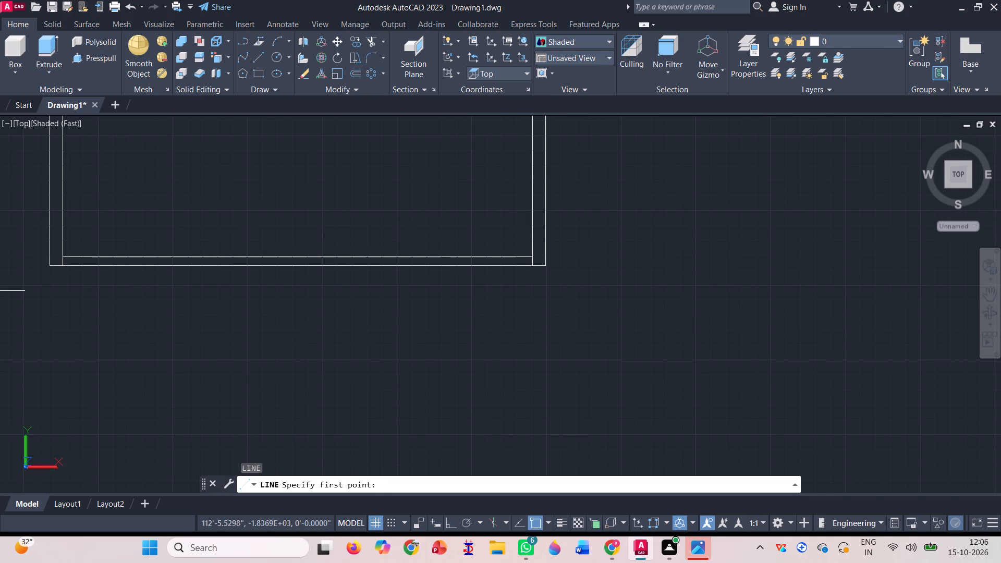
scroll(44, 260, "up", 3)
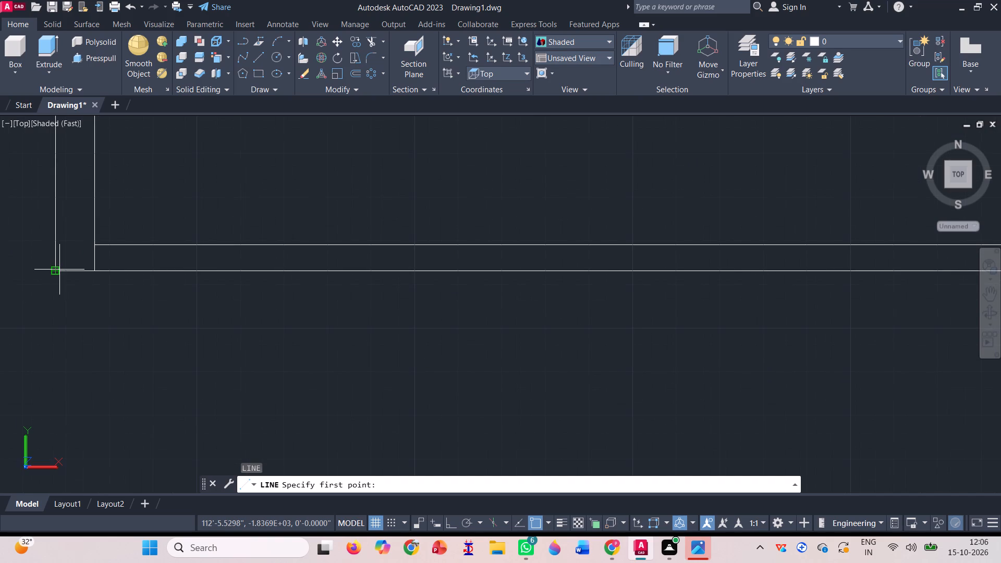
left_click(54, 267)
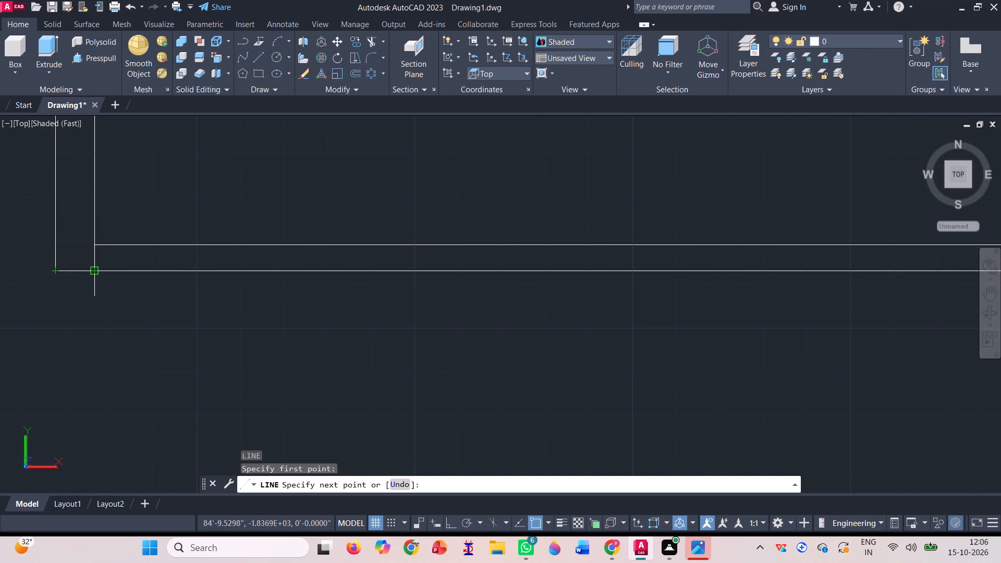
left_click(93, 269)
key("space")
Copy the stepped footing from its top edge midpoint to the bottom midpoints of the section's right and left outer walls.
scroll(216, 323, "down", 4)
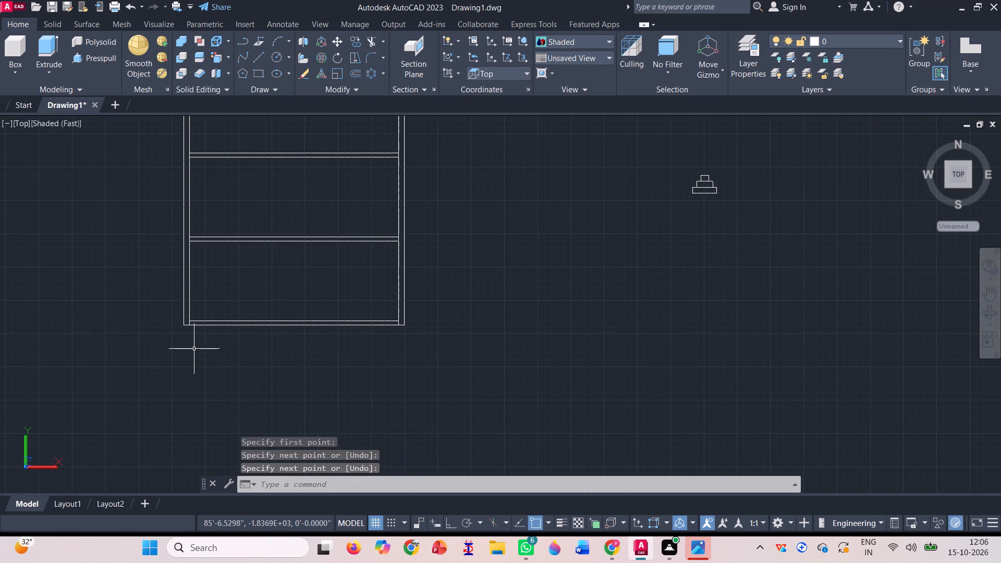
left_click(357, 43)
left_click(747, 242)
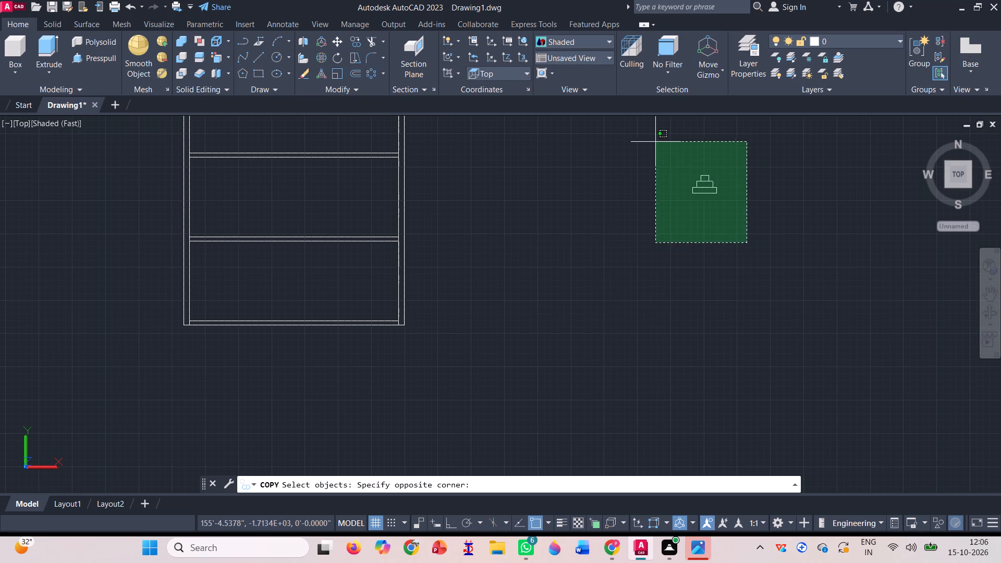
left_click(654, 138)
key("Return")
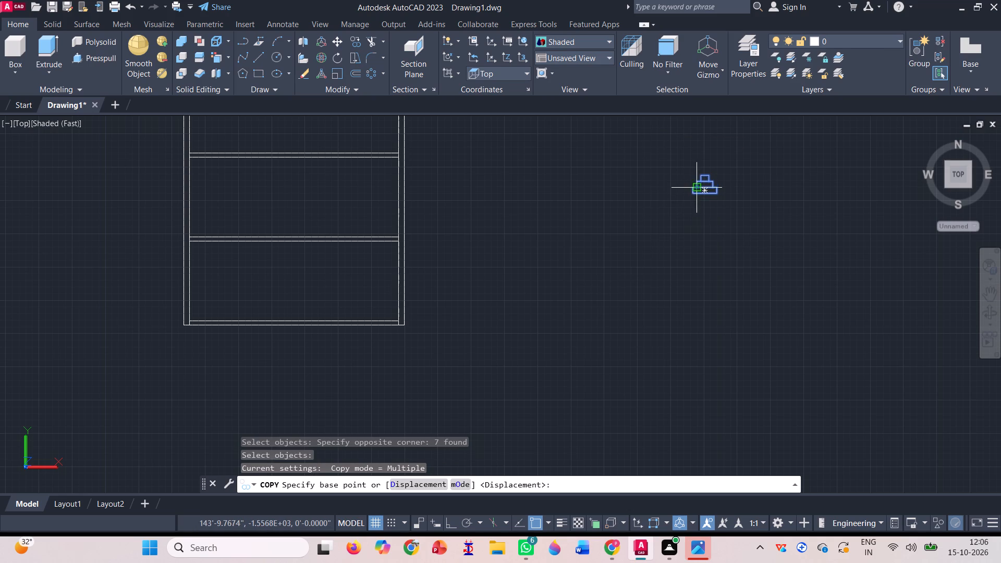
scroll(723, 169, "up", 4)
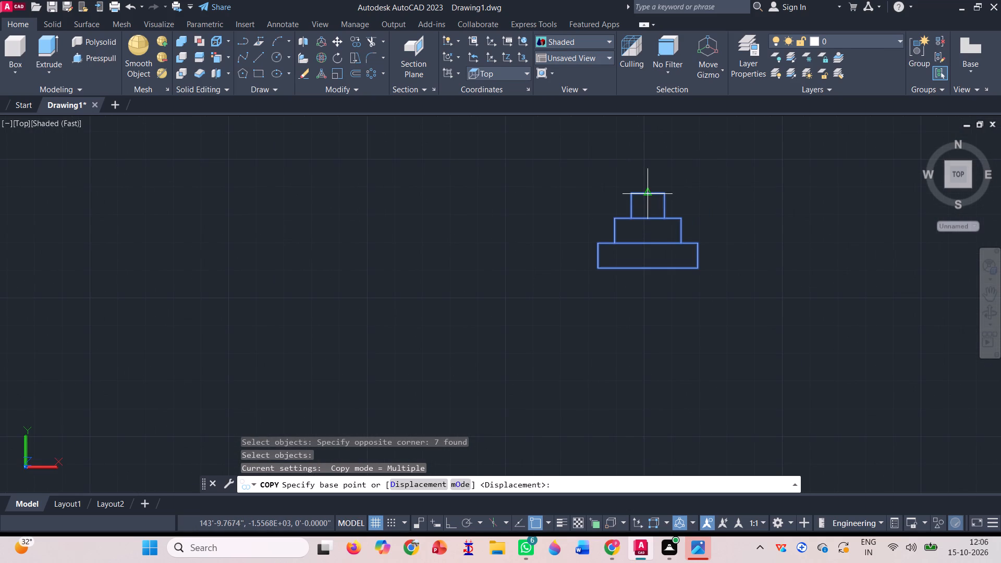
left_click(650, 192)
scroll(707, 182, "down", 5)
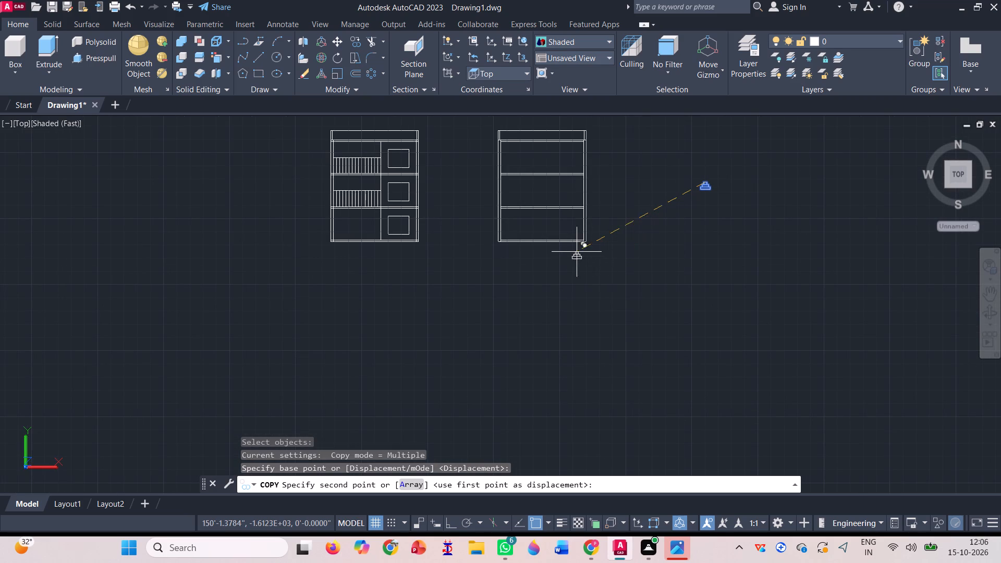
scroll(555, 253, "up", 2)
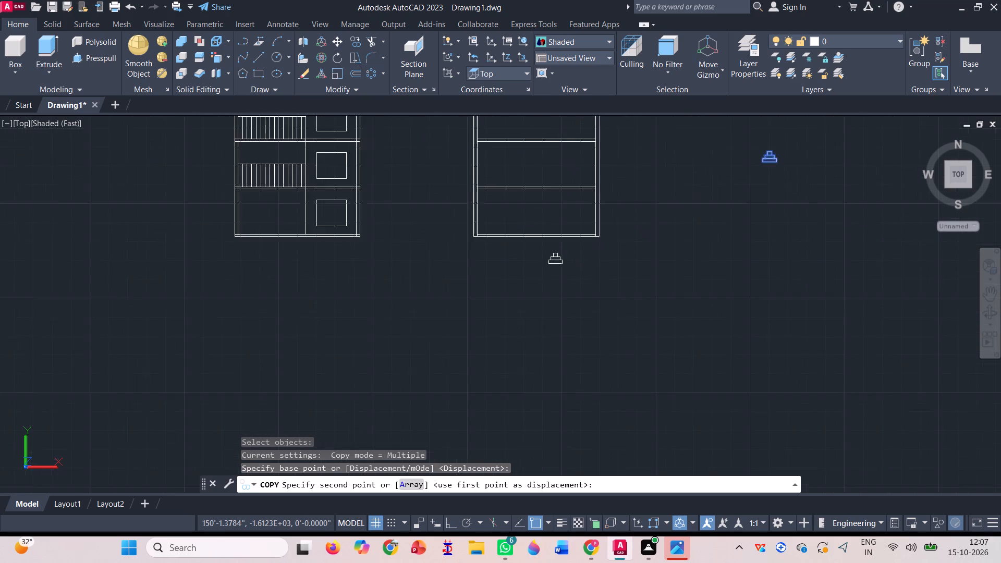
scroll(617, 242, "up", 3)
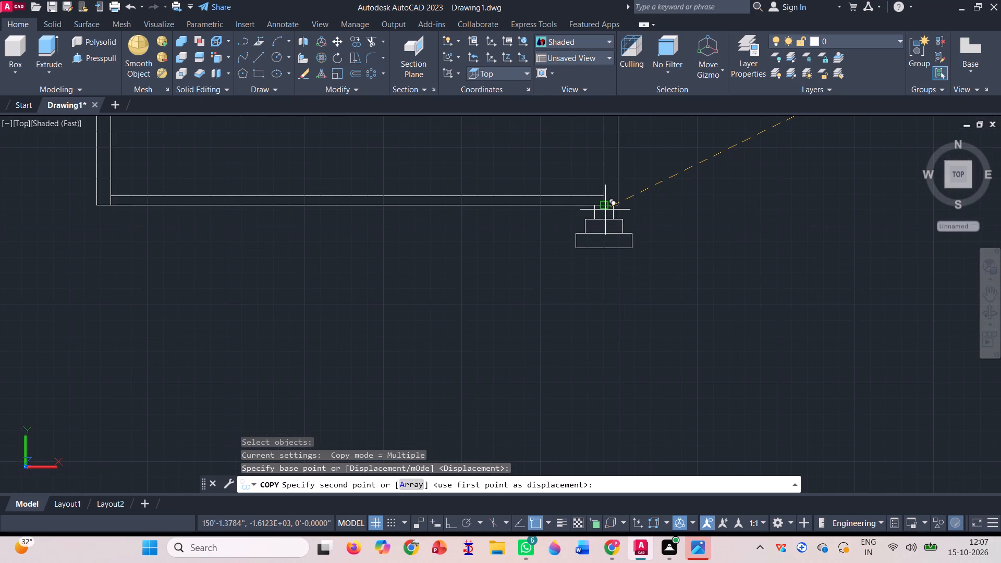
scroll(605, 209, "up", 3)
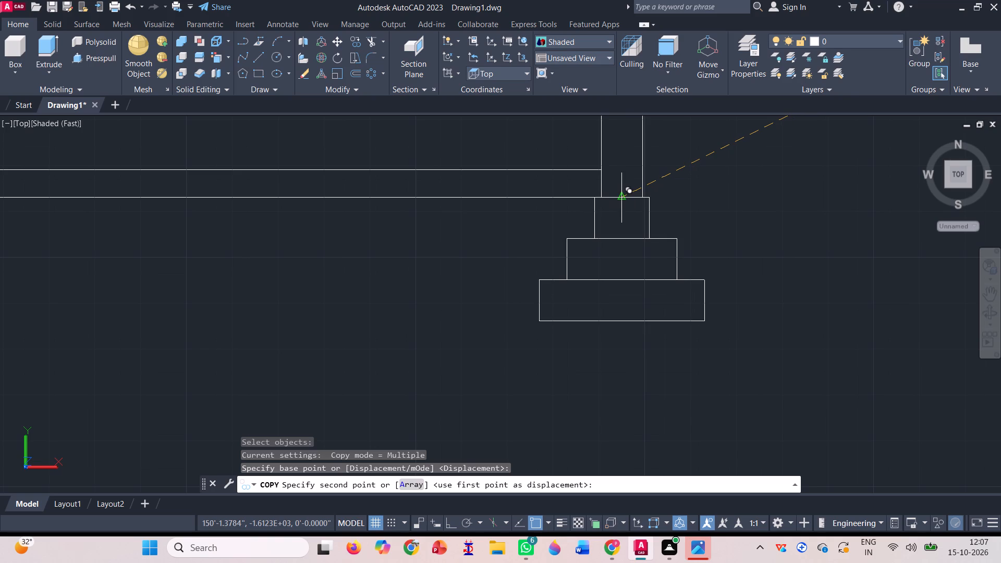
left_click(622, 193)
scroll(702, 207, "down", 2)
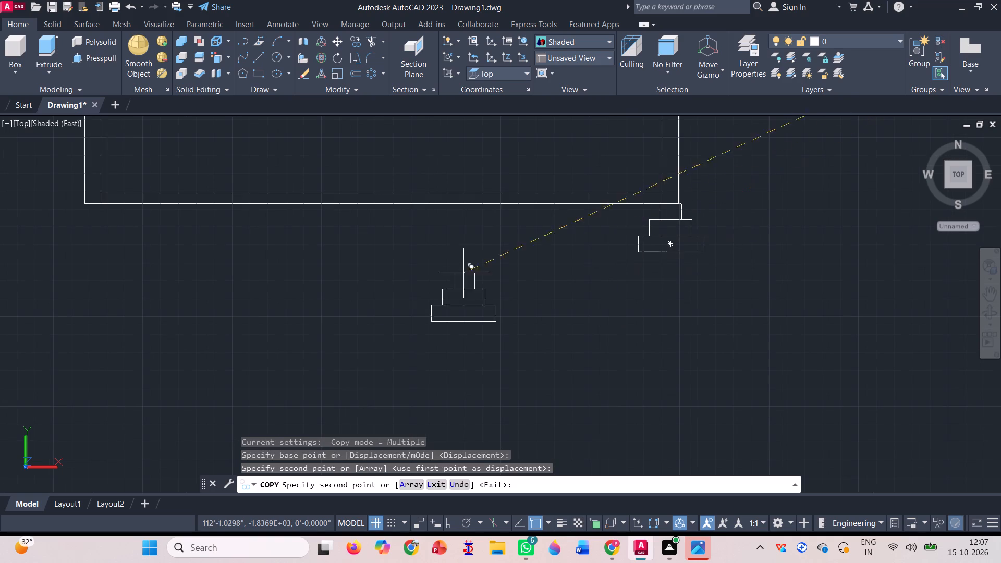
scroll(74, 199, "up", 3)
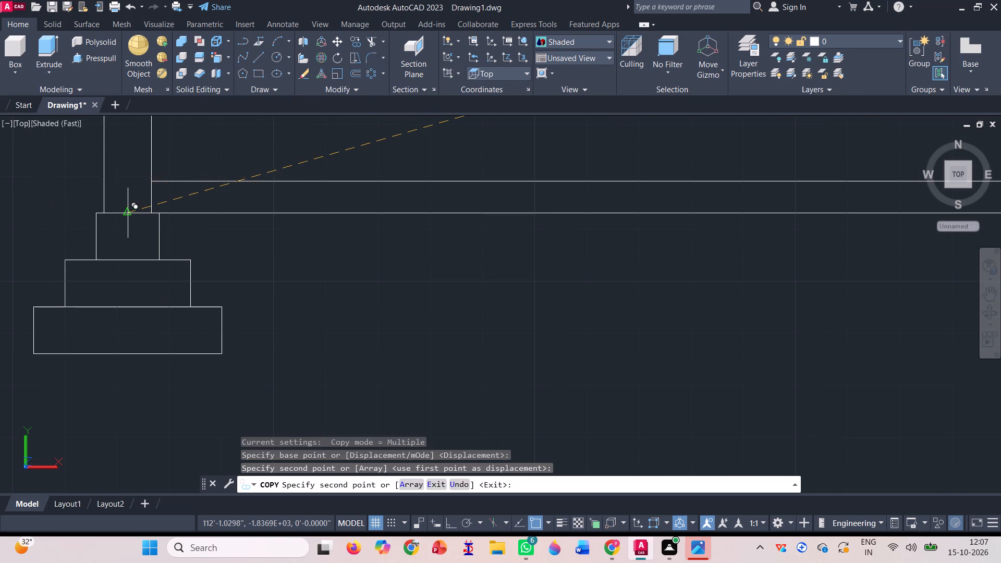
left_click(127, 215)
scroll(194, 271, "down", 5)
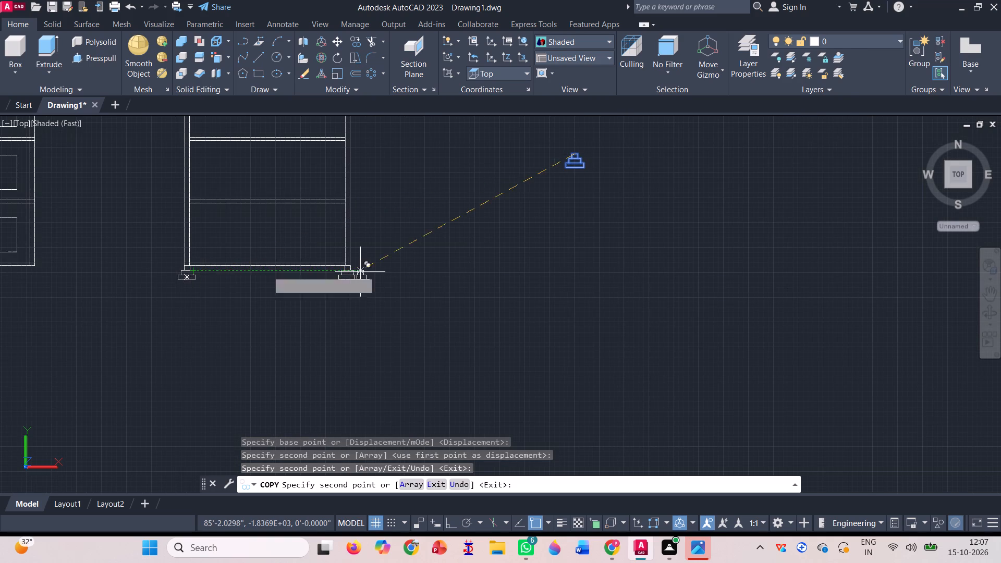
key("Escape")
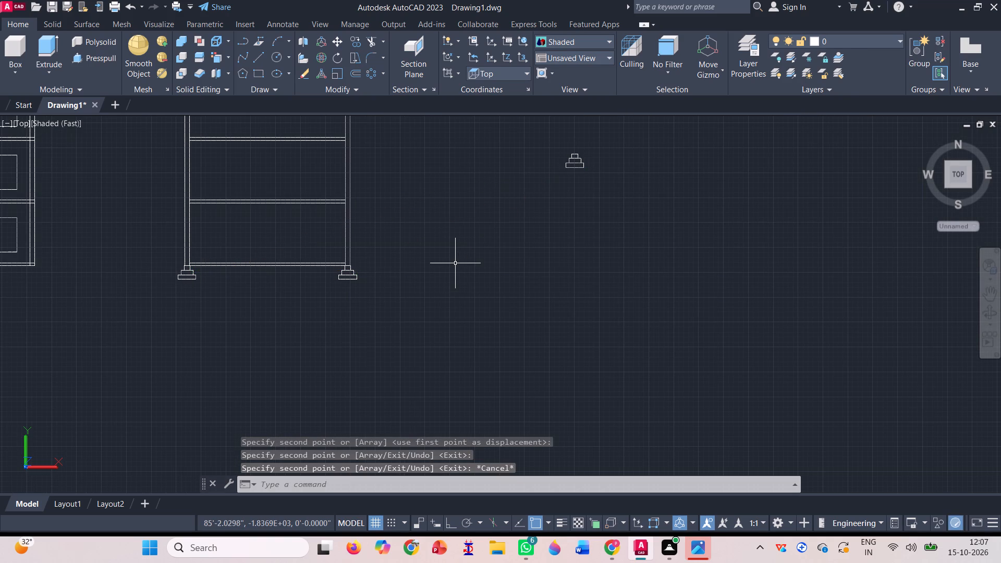
Delete the original stepped footing standing apart beside the section.
scroll(455, 263, "down", 2)
left_click(538, 255)
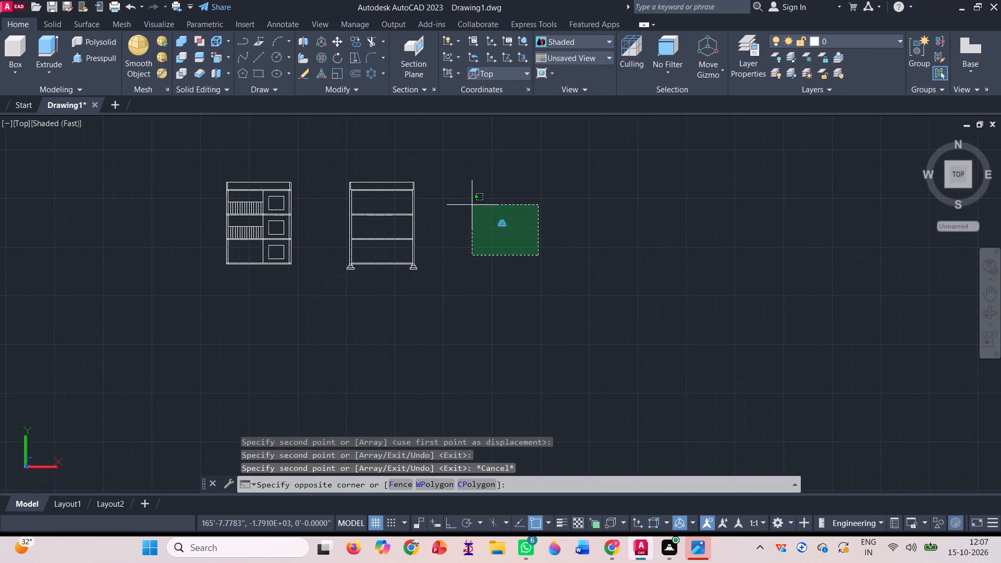
left_click(472, 203)
key("Delete")
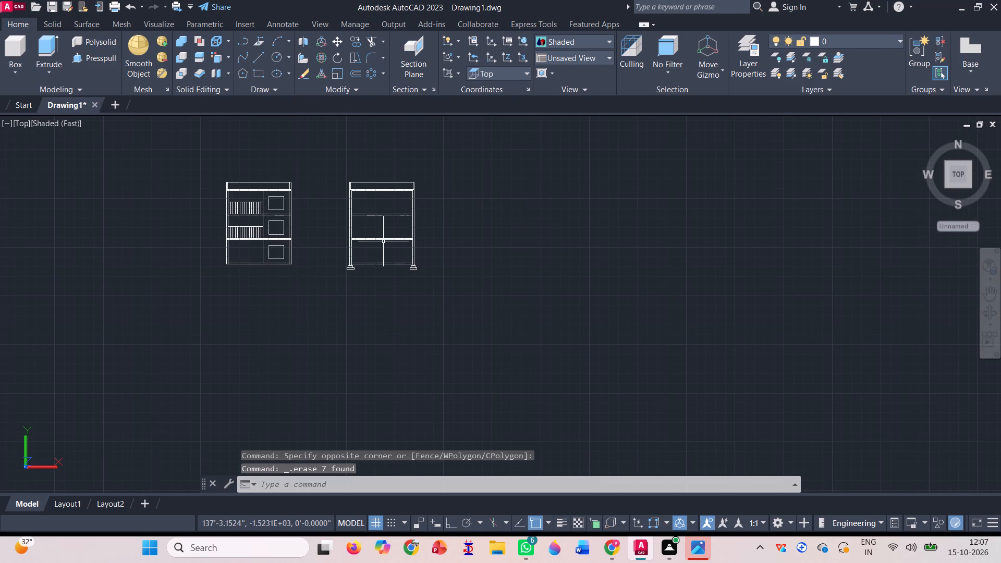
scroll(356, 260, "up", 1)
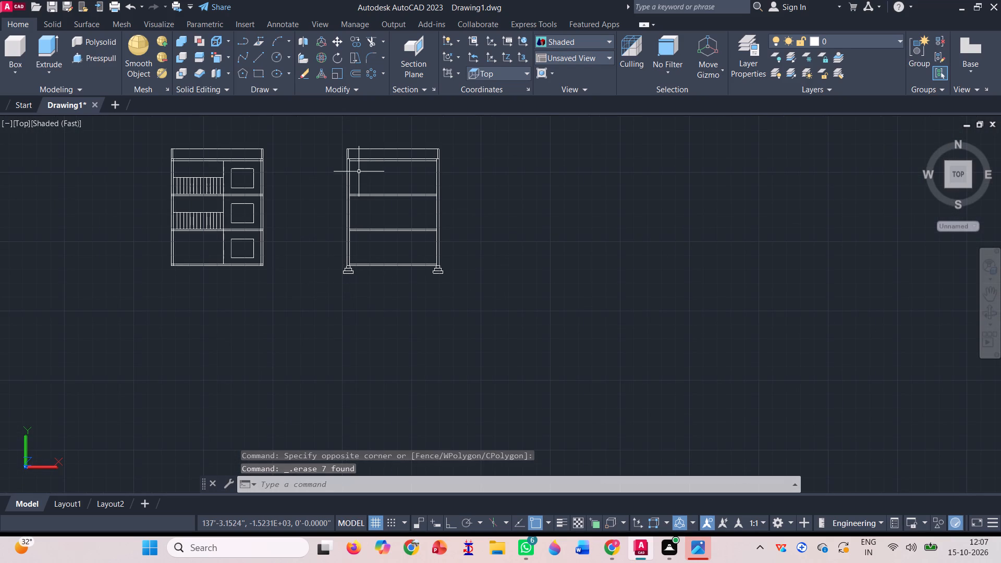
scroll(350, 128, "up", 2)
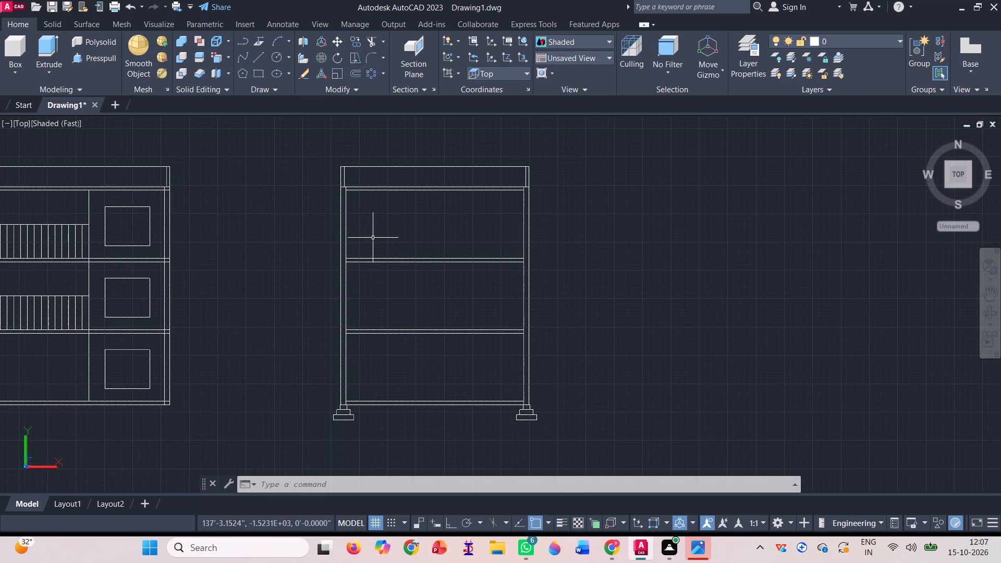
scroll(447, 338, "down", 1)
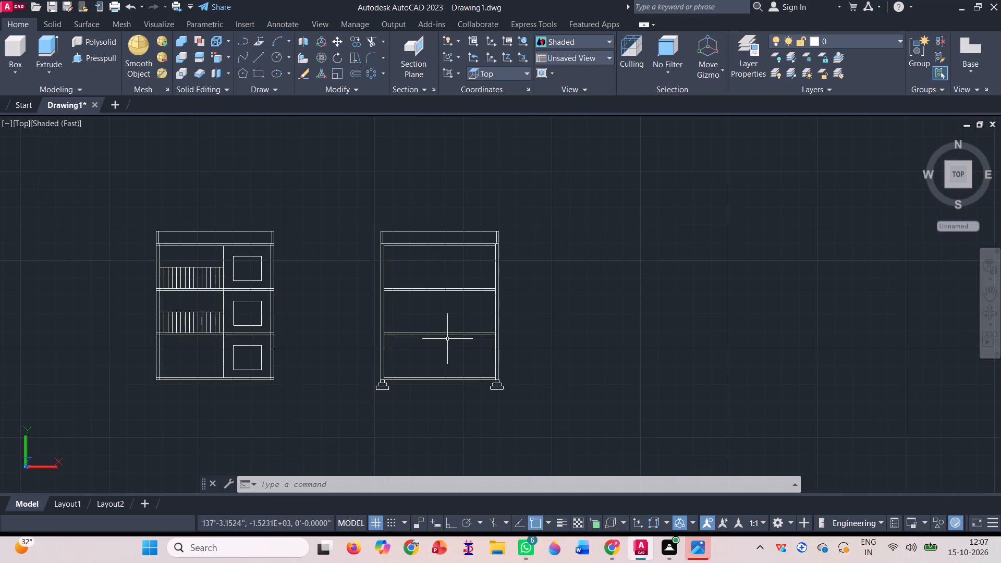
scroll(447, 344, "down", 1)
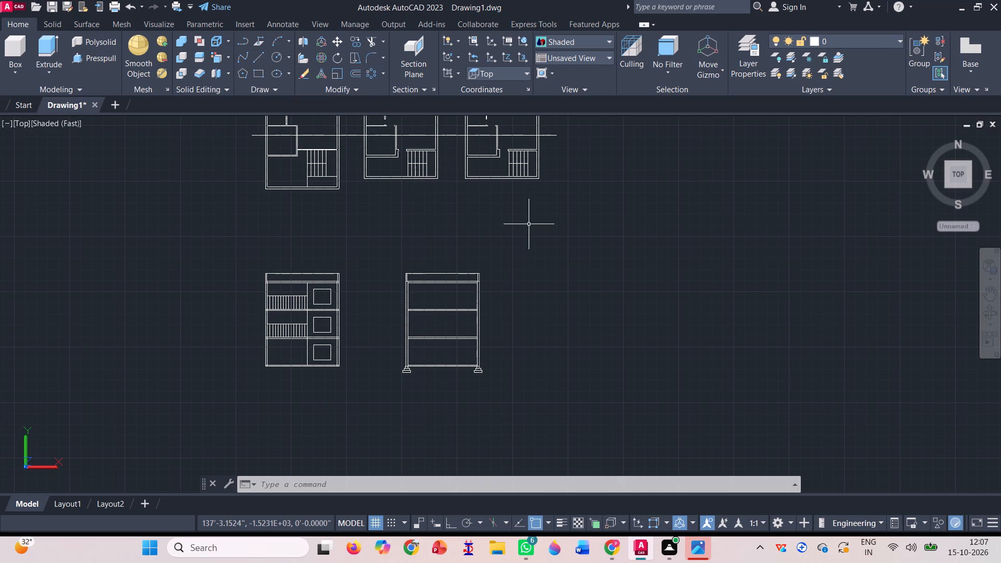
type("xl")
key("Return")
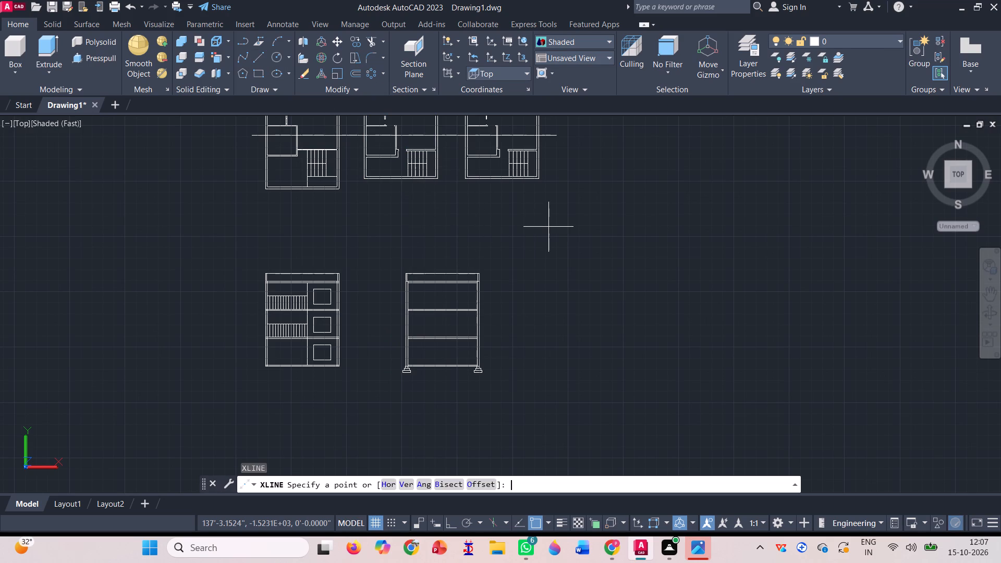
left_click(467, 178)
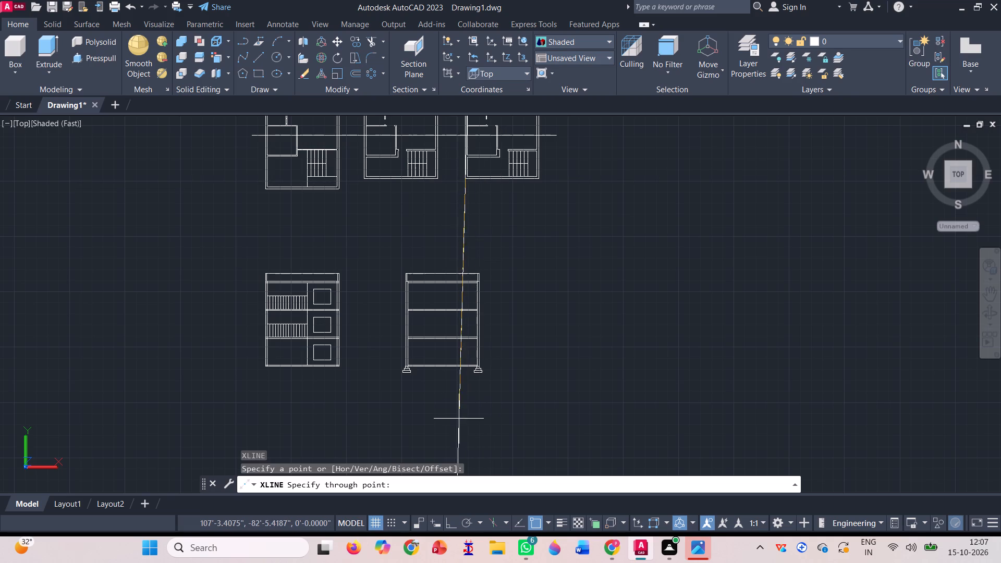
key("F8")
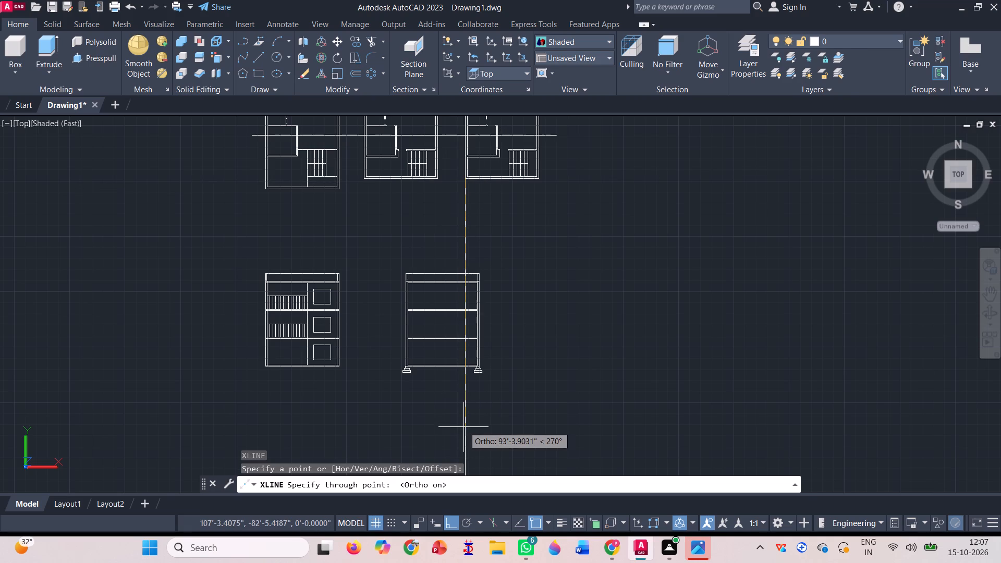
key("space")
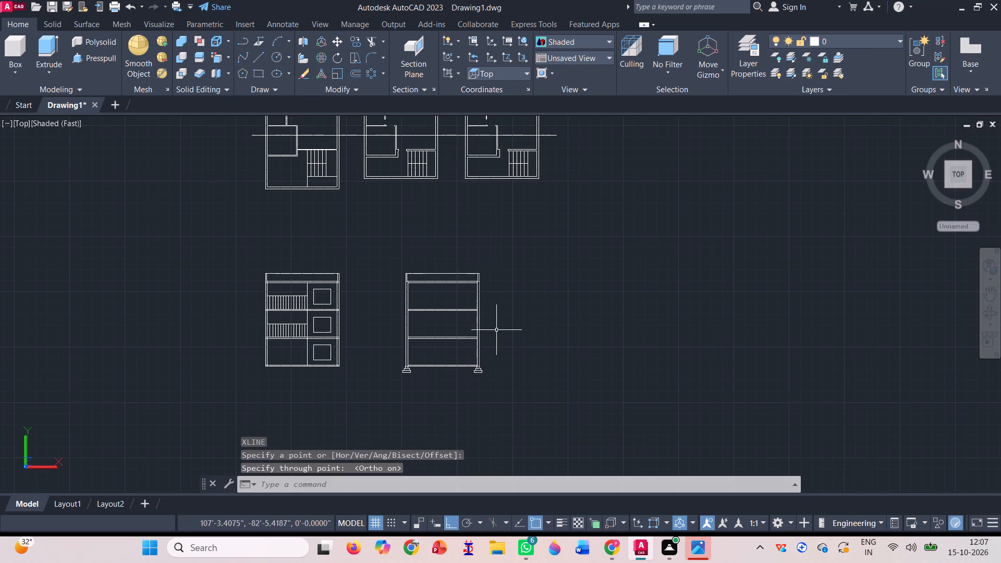
Move the whole section with its footings horizontally to the right, beyond the third floor plan's right side.
left_click(539, 403)
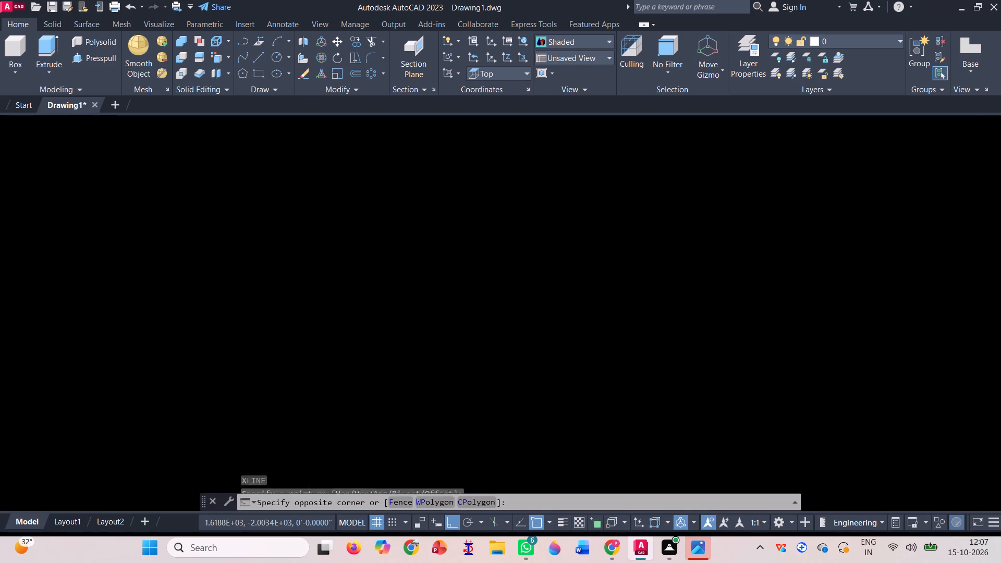
left_click(386, 259)
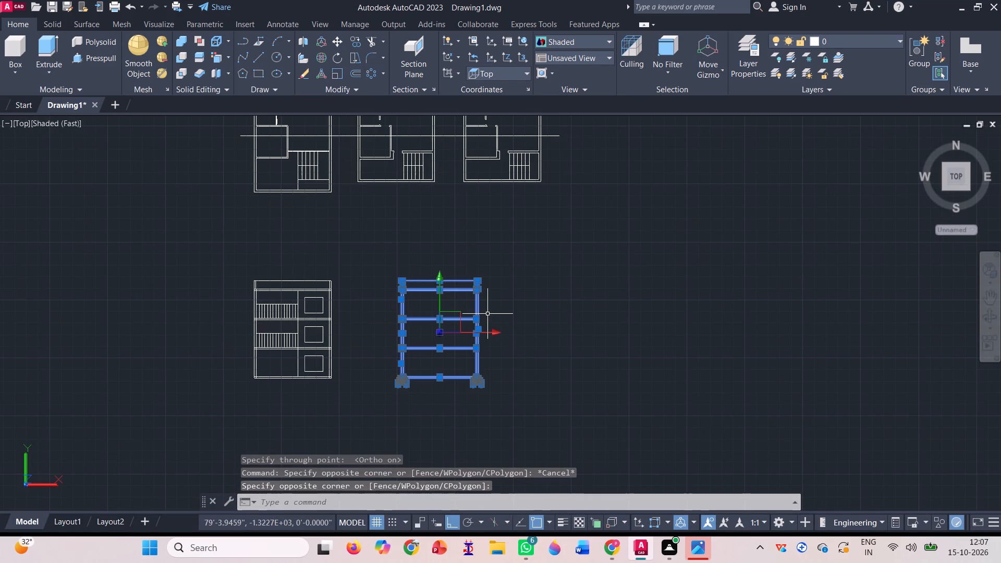
type("m")
key("space")
left_click(481, 336)
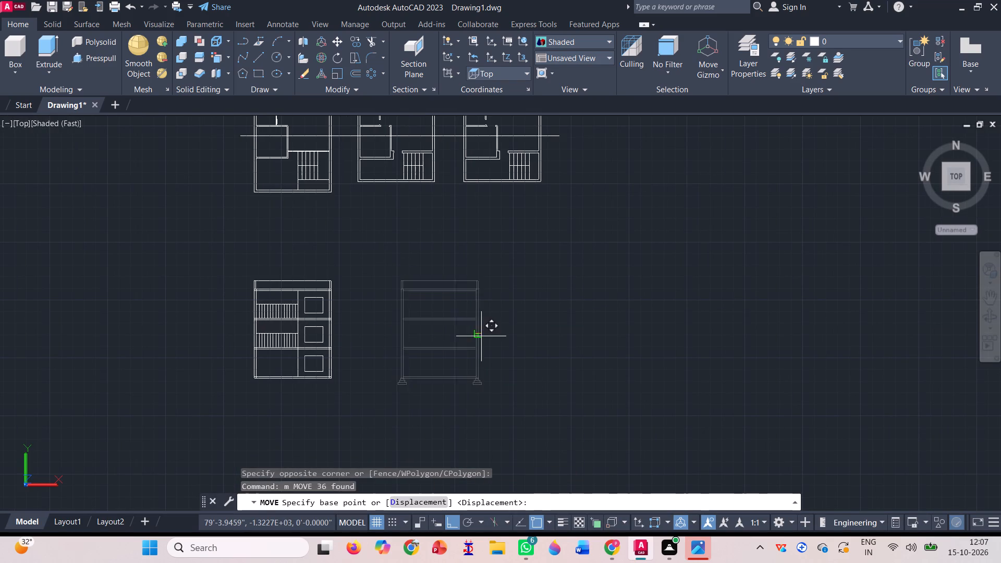
left_click(678, 303)
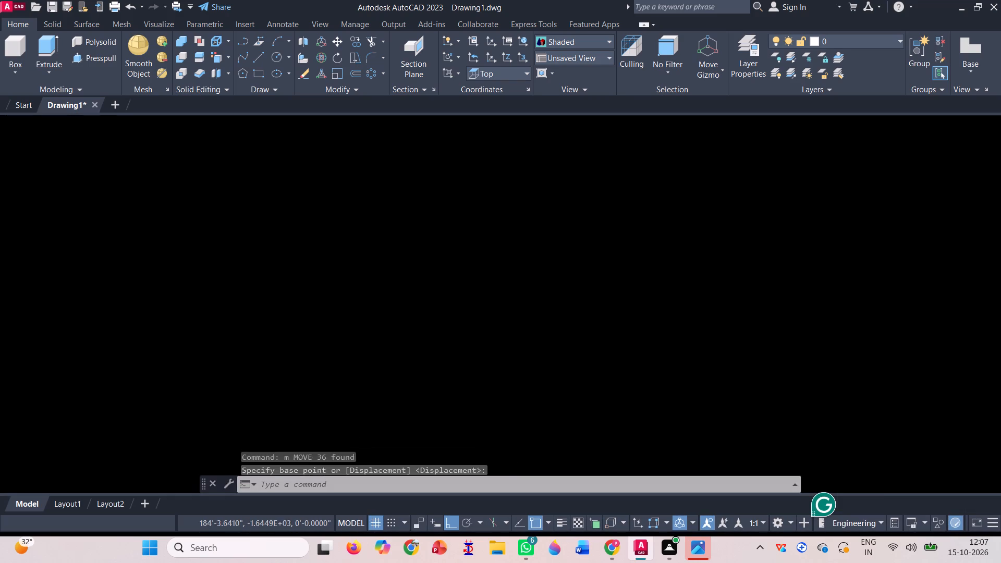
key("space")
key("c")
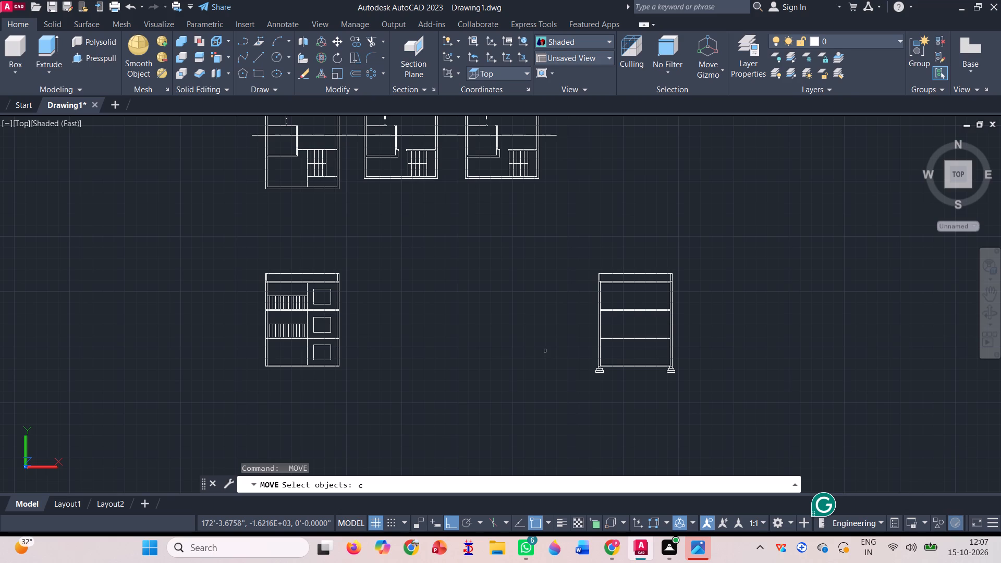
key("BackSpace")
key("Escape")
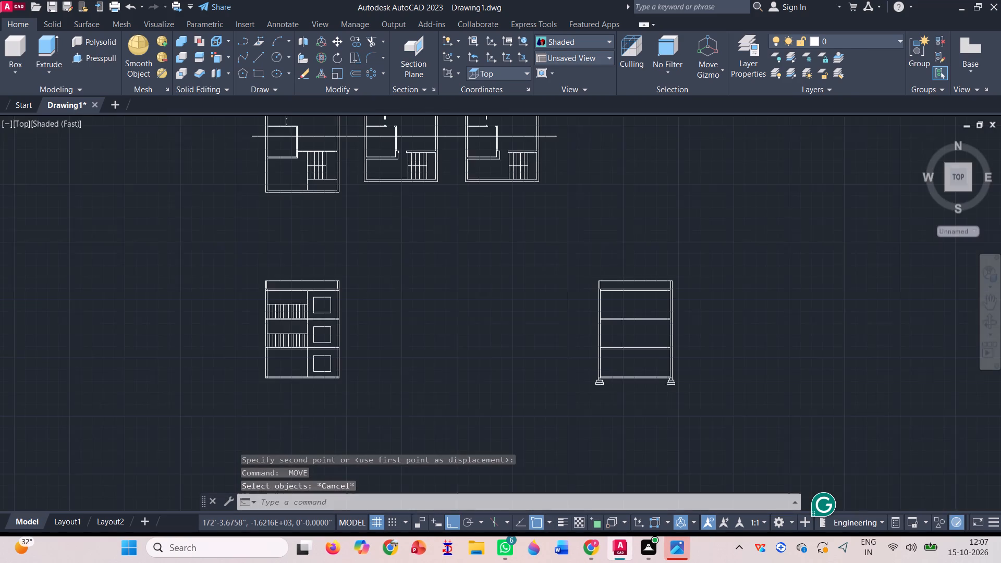
Draw a vertical construction line through the lower left outer corner of the third floor plan.
type("xl")
key("Return")
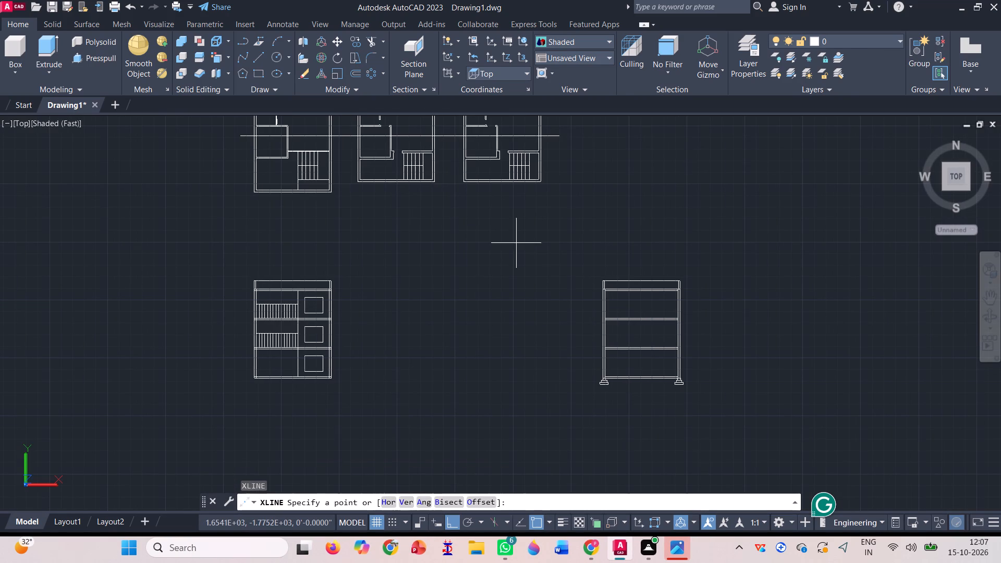
scroll(467, 180, "up", 3)
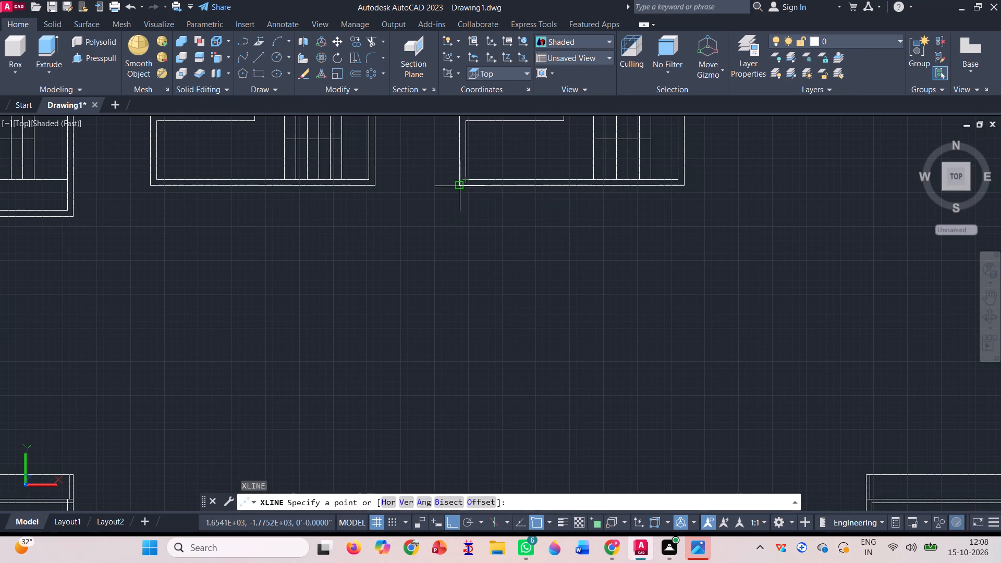
left_click(457, 185)
scroll(456, 270, "down", 4)
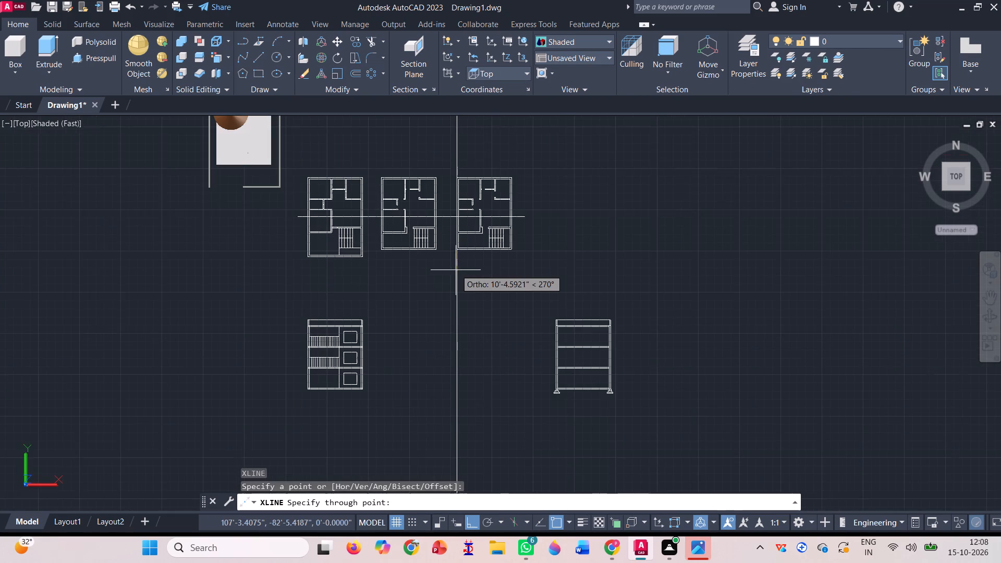
left_click(475, 385)
key("space")
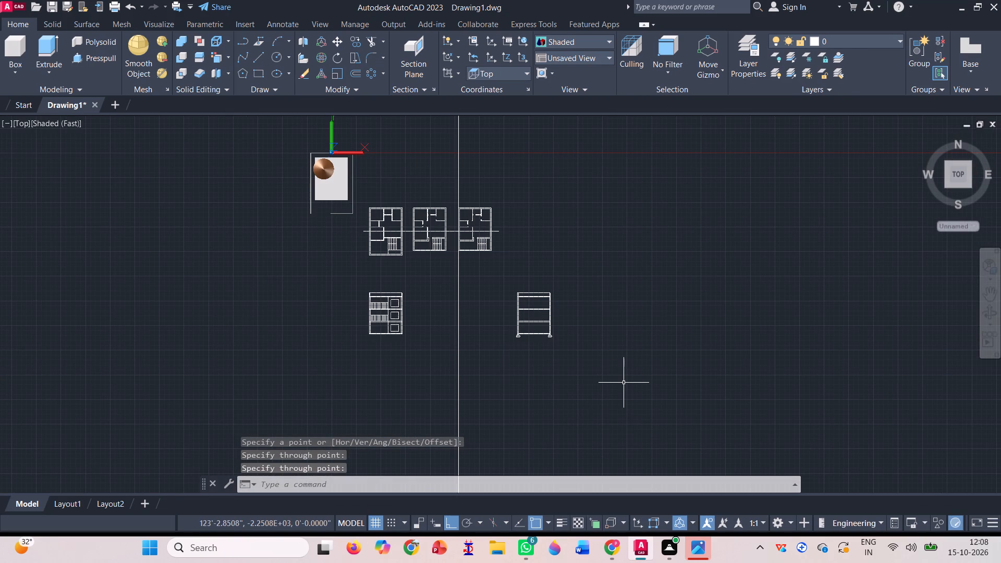
Move the whole section with its footings horizontally so its left outer wall's bottom corner lands on the vertical construction line below the third floor plan.
type("m")
key("space")
left_click(570, 364)
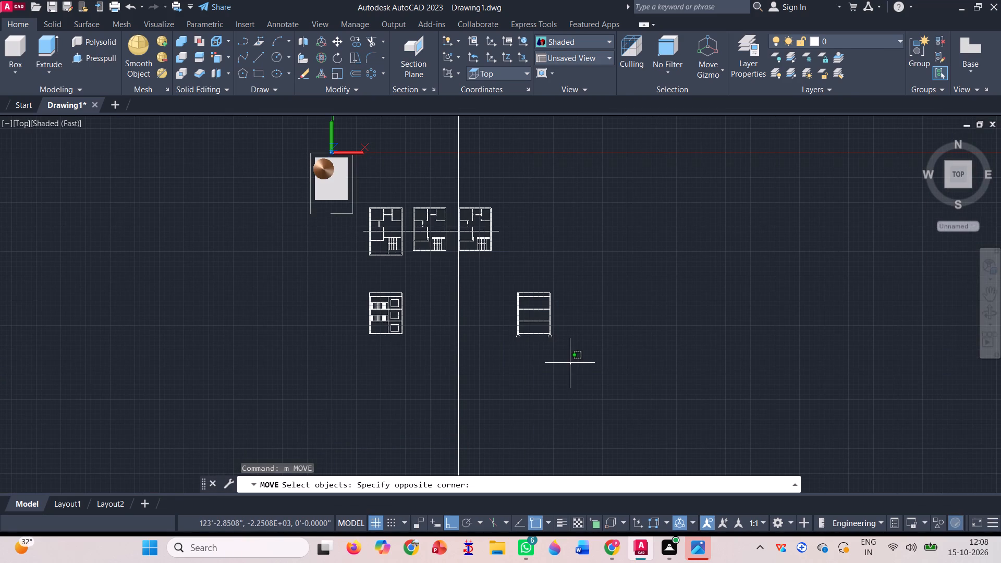
left_click(489, 279)
key("space")
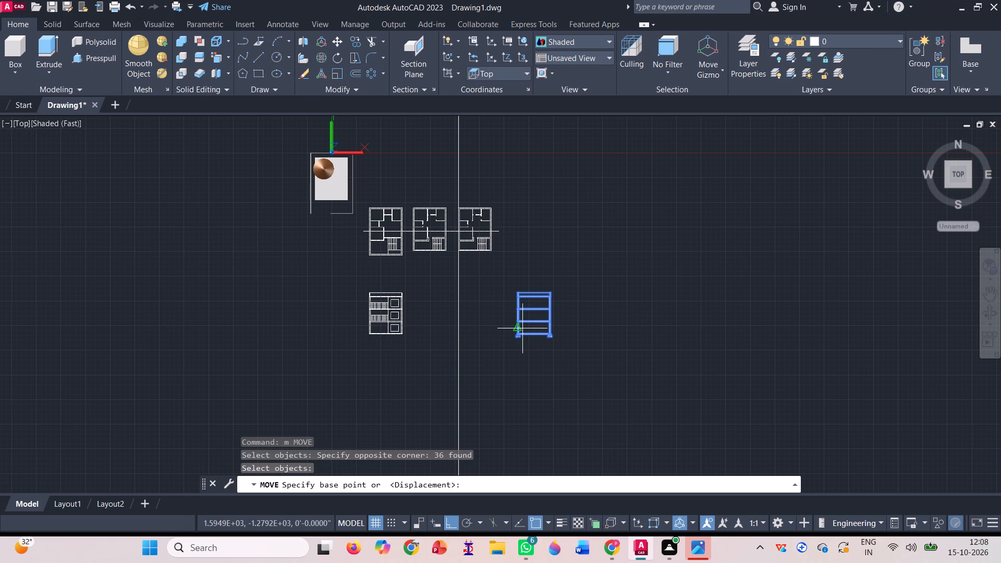
scroll(519, 332, "up", 8)
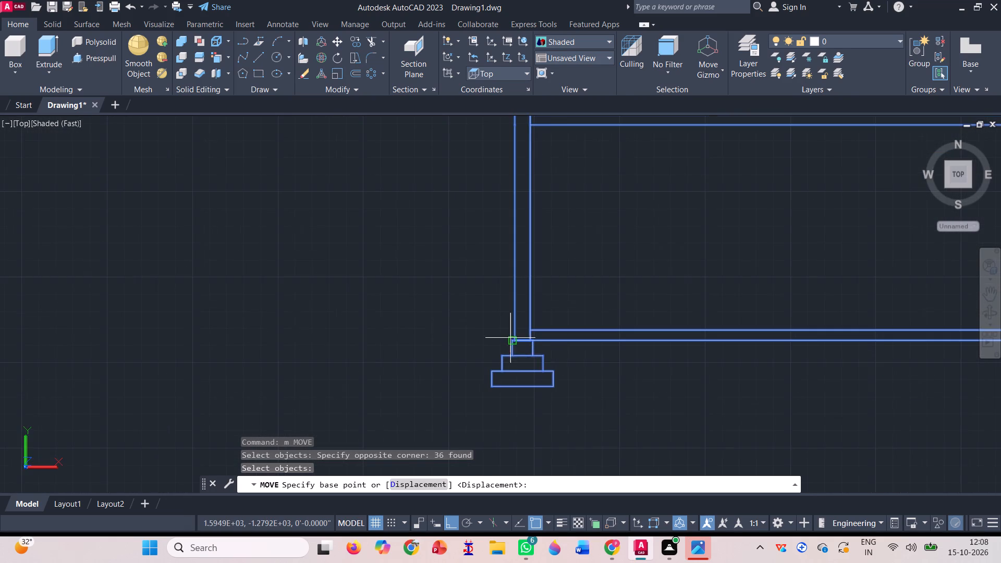
scroll(510, 338, "up", 3)
left_click(518, 341)
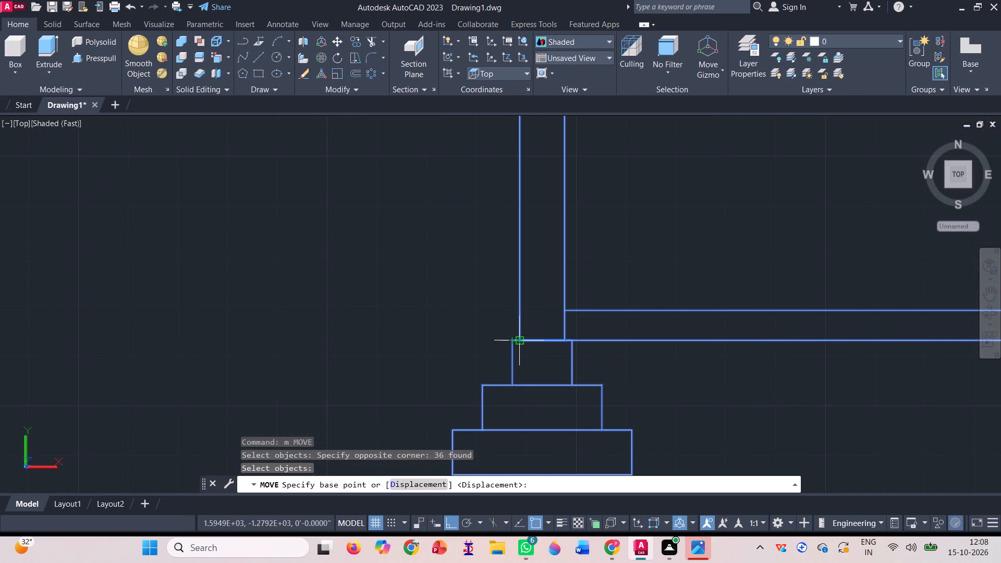
scroll(544, 322, "down", 6)
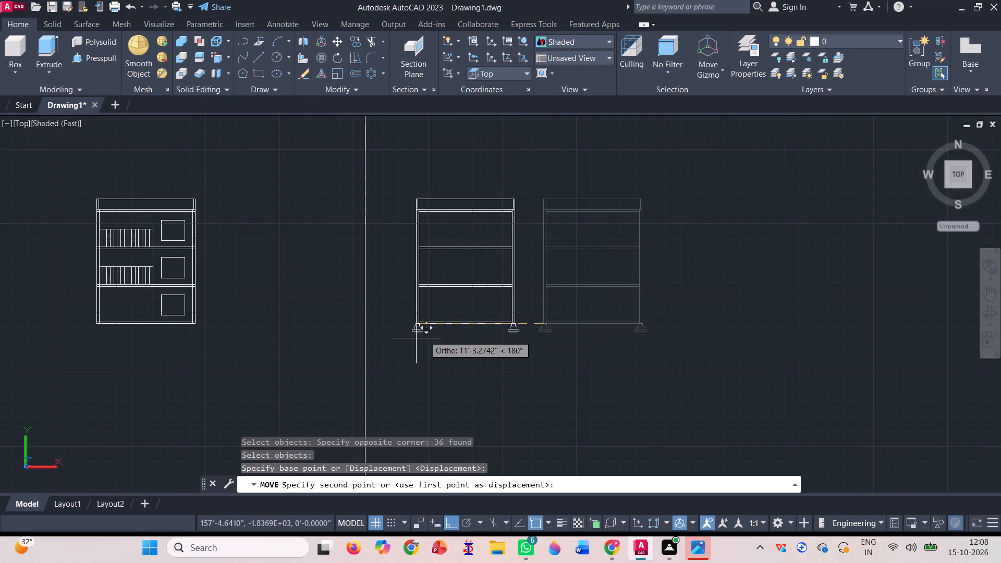
scroll(389, 342, "up", 3)
scroll(314, 265, "up", 3)
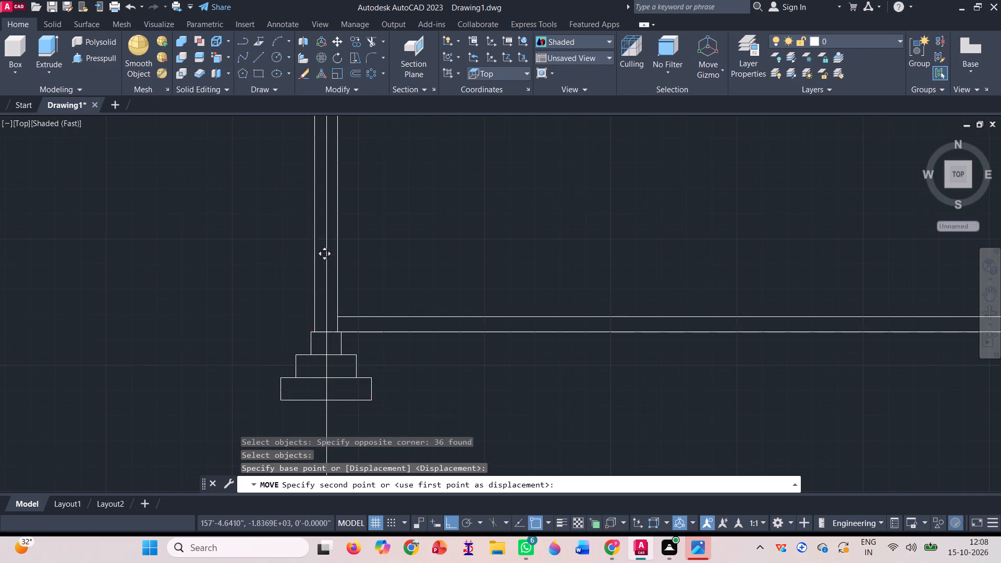
left_click(327, 332)
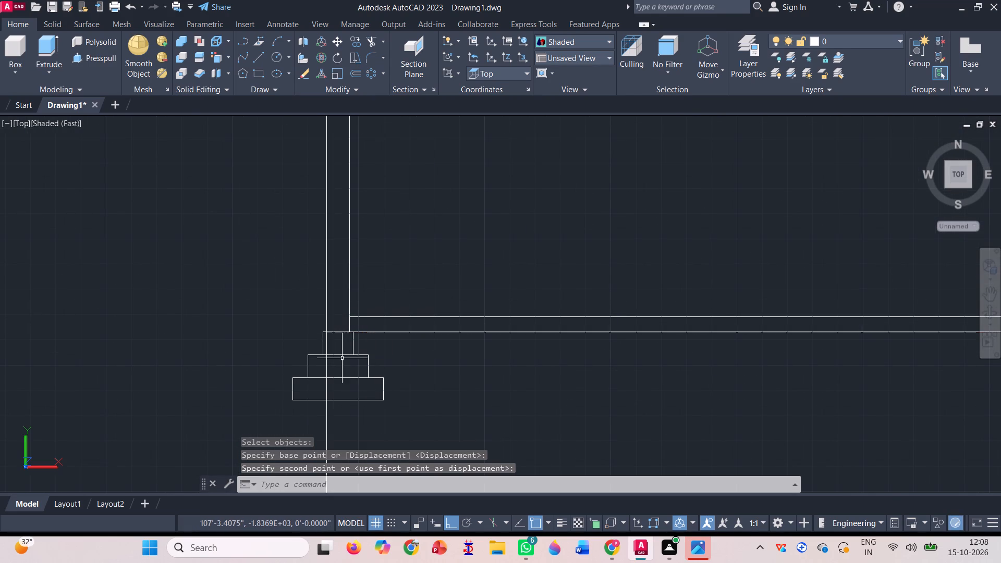
scroll(344, 357, "down", 4)
scroll(435, 399, "down", 2)
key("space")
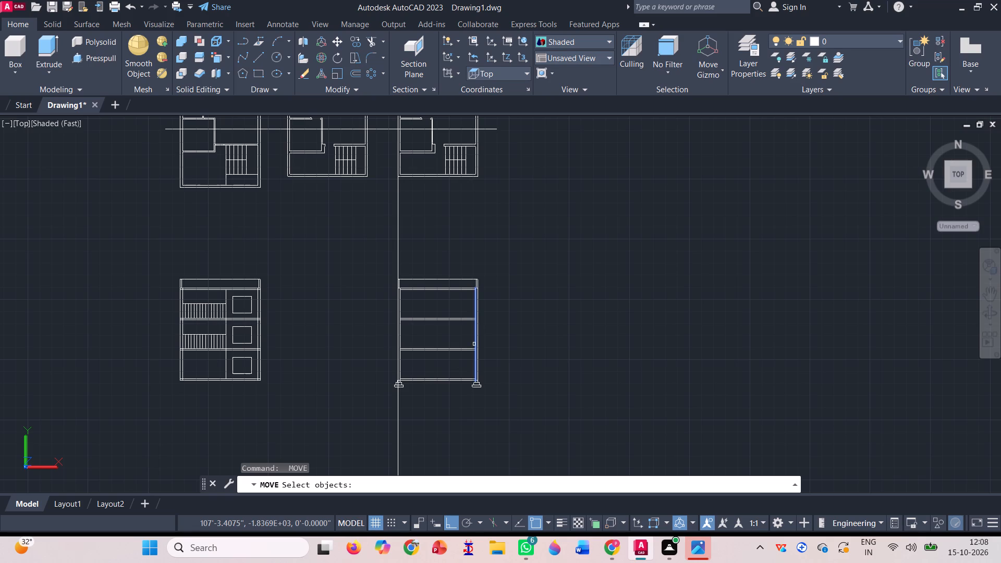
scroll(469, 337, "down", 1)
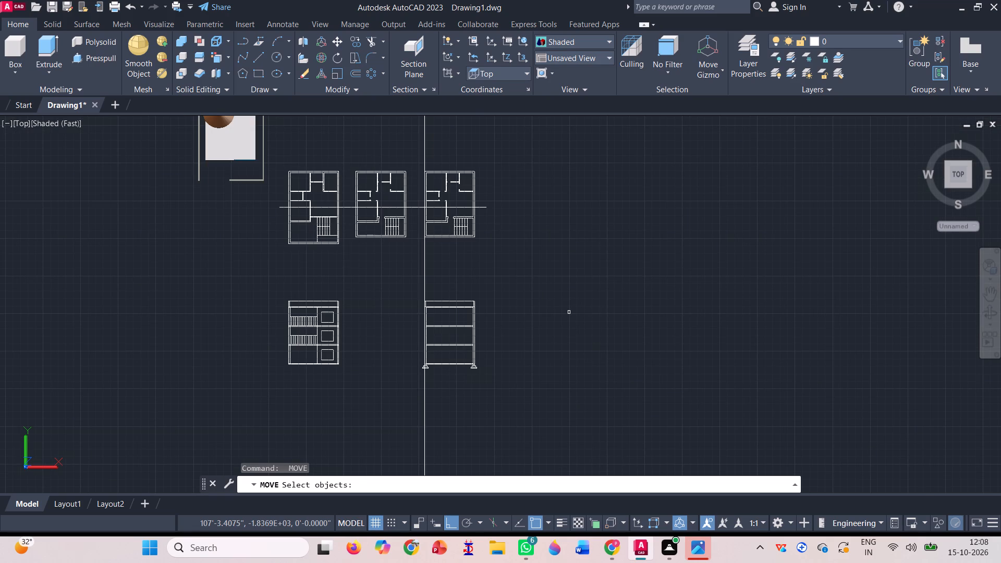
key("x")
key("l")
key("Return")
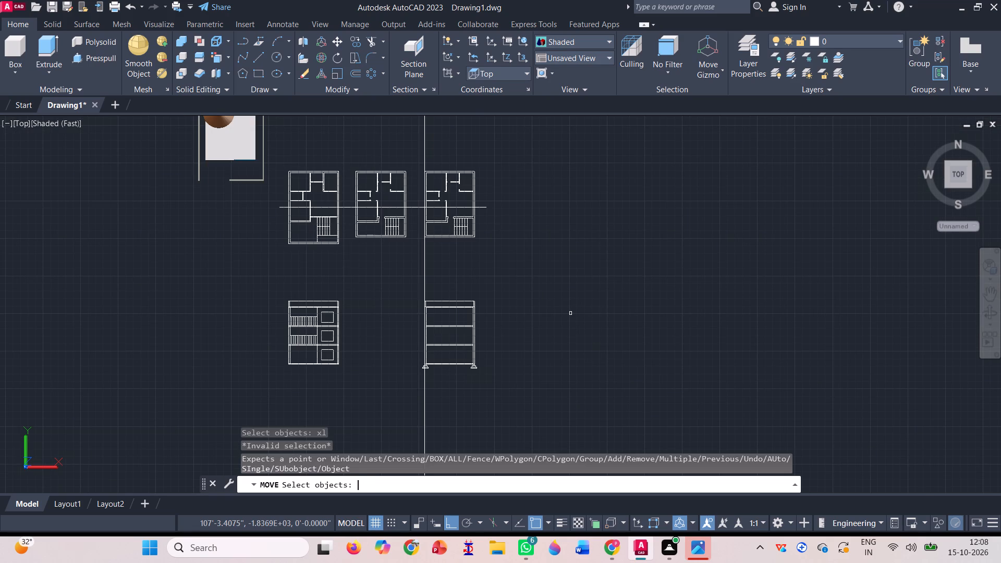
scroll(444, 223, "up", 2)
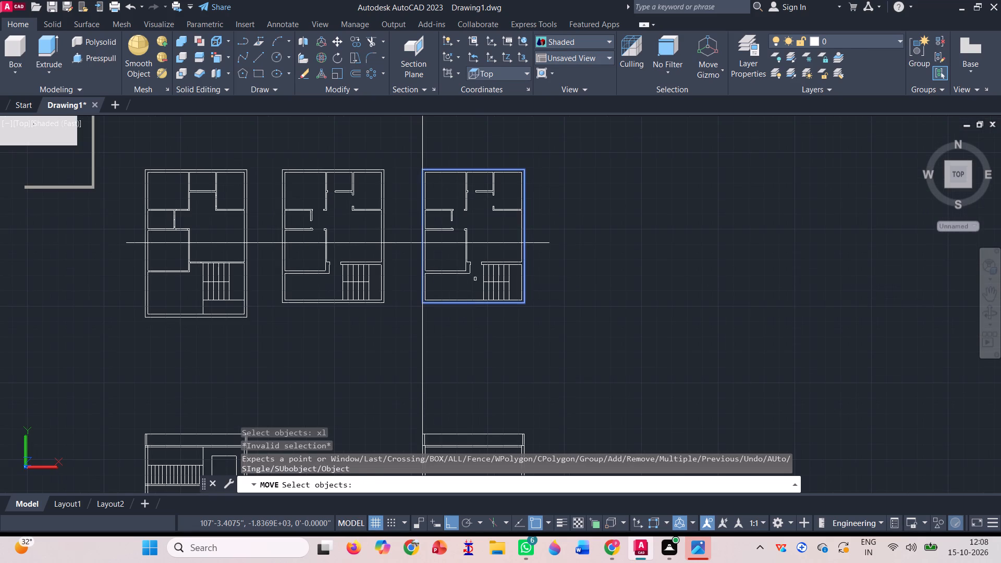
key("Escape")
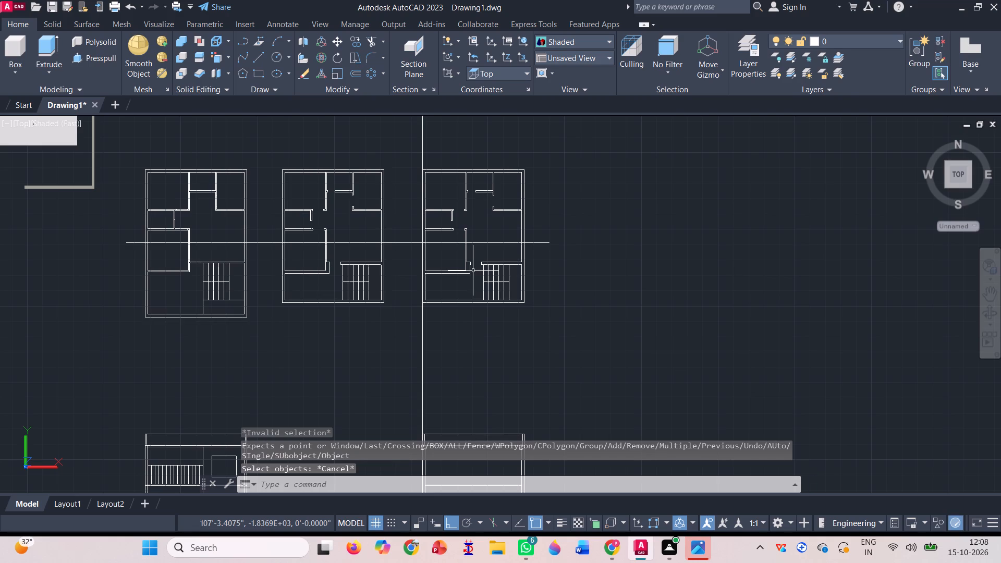
Draw vertical construction lines through the two facing wall-end corners of the opening just above the cut line in the third floor plan.
type("xl")
key("Return")
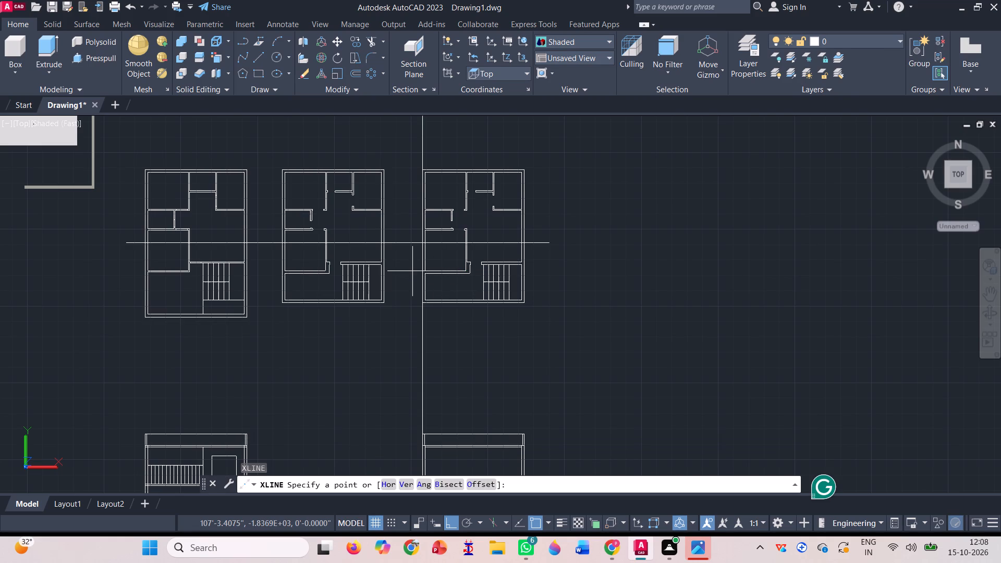
scroll(451, 227, "up", 6)
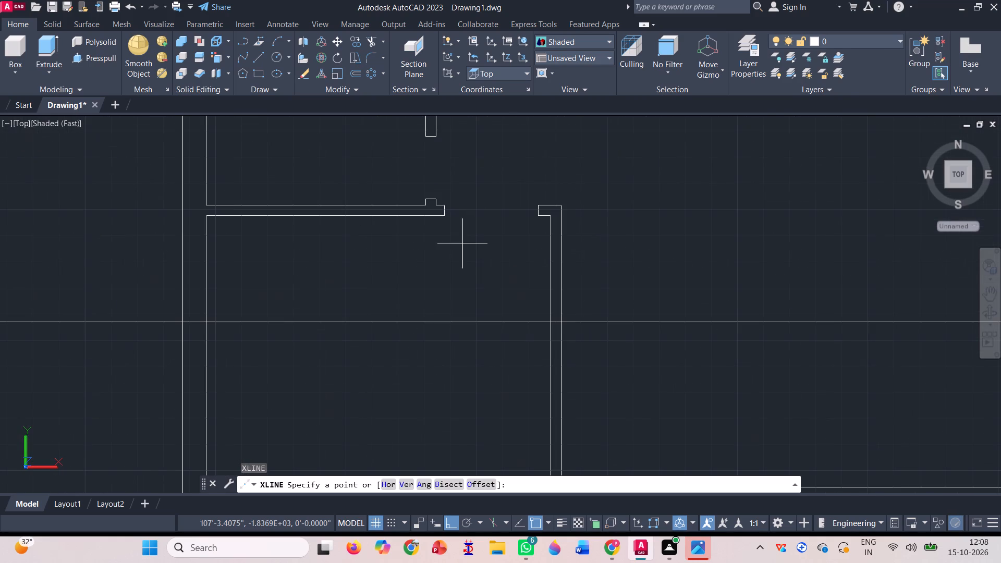
left_click(443, 215)
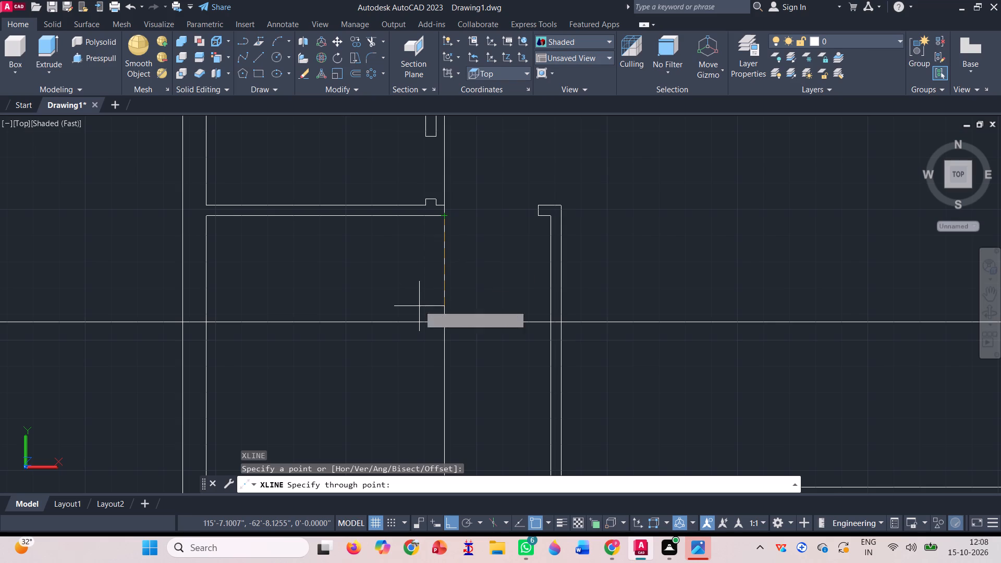
left_click(425, 332)
key("space")
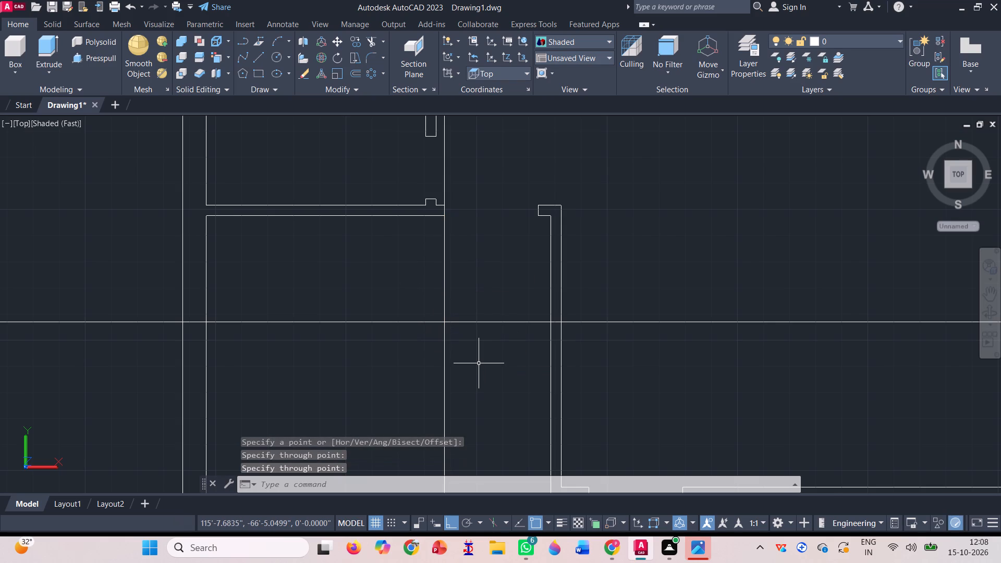
key("x")
key("l")
key("Return")
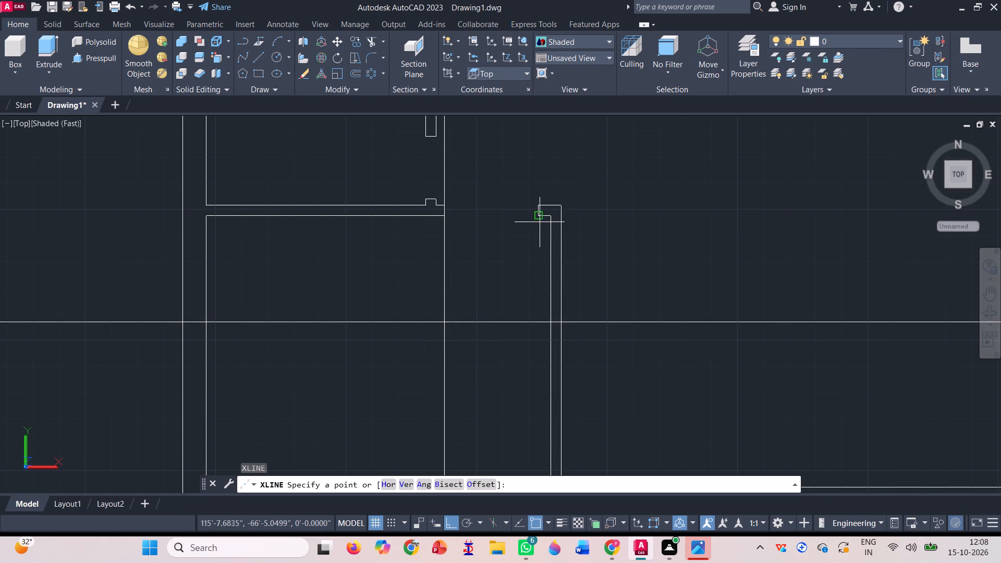
left_click(539, 215)
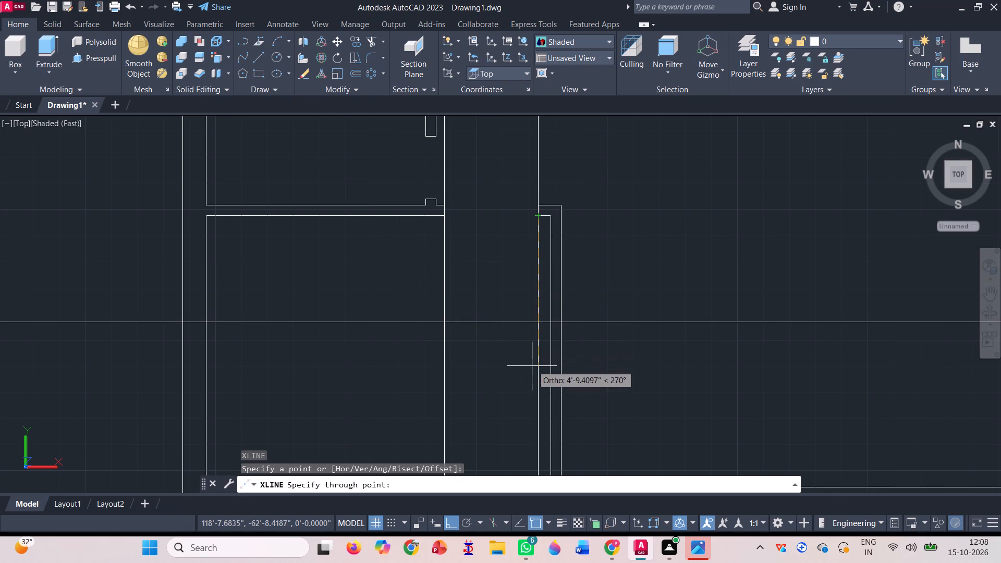
left_click(532, 365)
key("space")
Draw an opening outline on the section's middle storey between the projected lines: 7' up from the floor, 3' across, and back down to the floor.
scroll(502, 317, "down", 1)
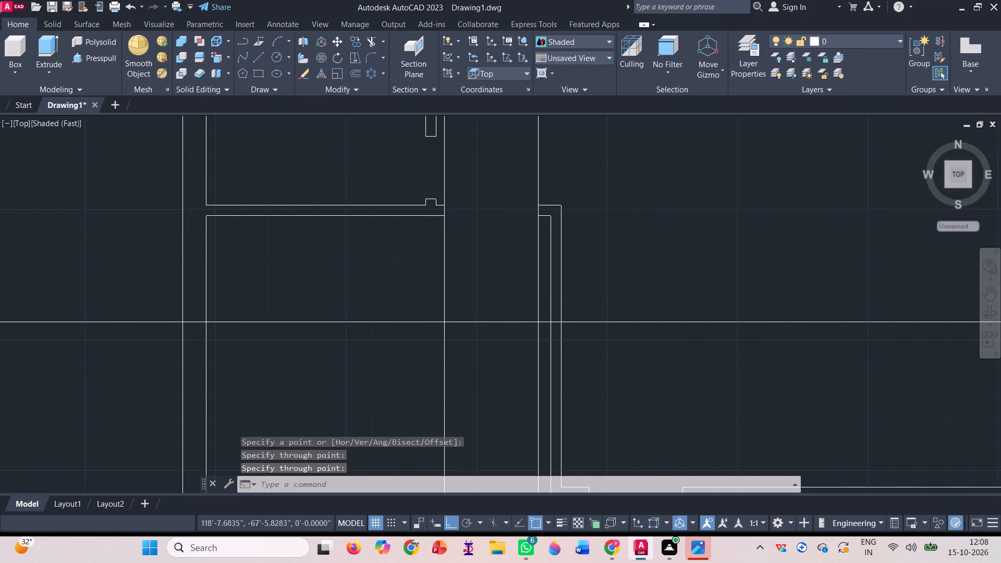
scroll(504, 313, "down", 2)
scroll(528, 252, "up", 1)
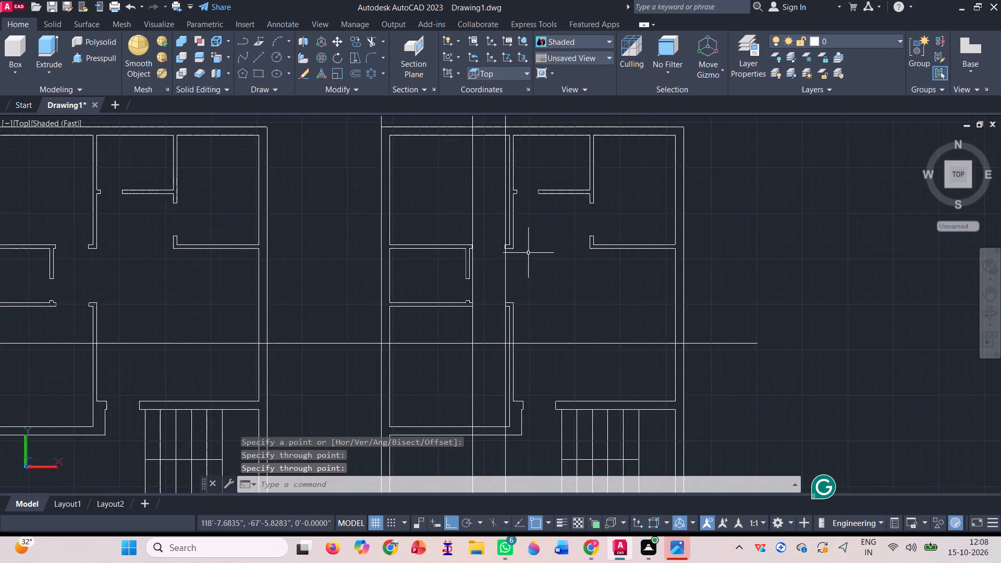
scroll(528, 252, "up", 1)
scroll(494, 268, "down", 1)
scroll(509, 252, "up", 3)
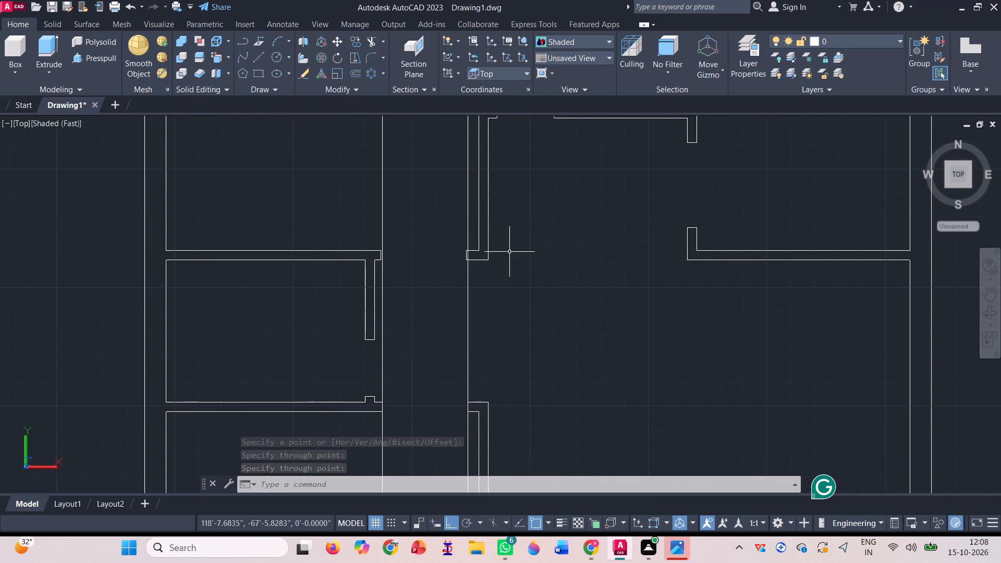
scroll(509, 248, "down", 7)
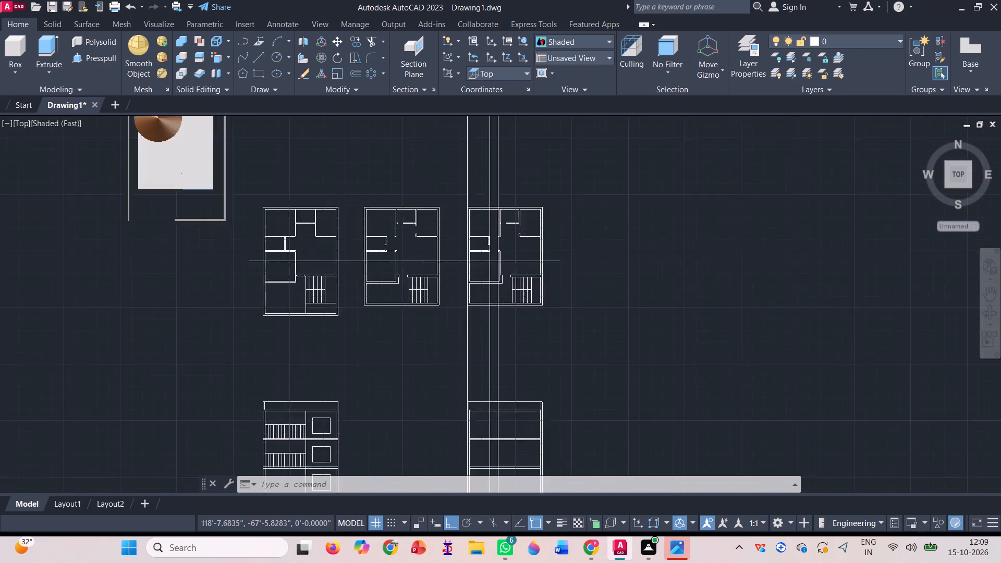
scroll(504, 370, "up", 3)
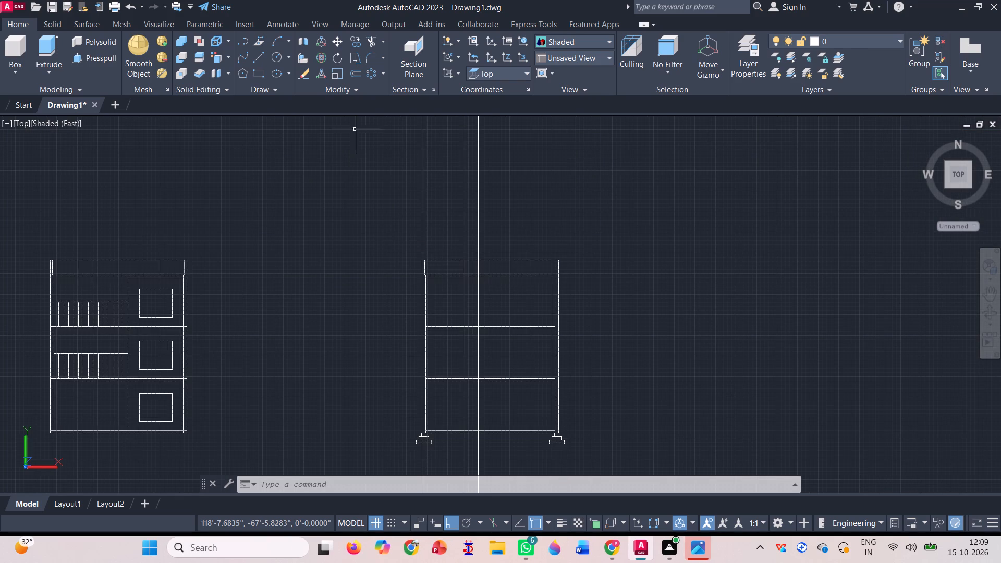
left_click(261, 60)
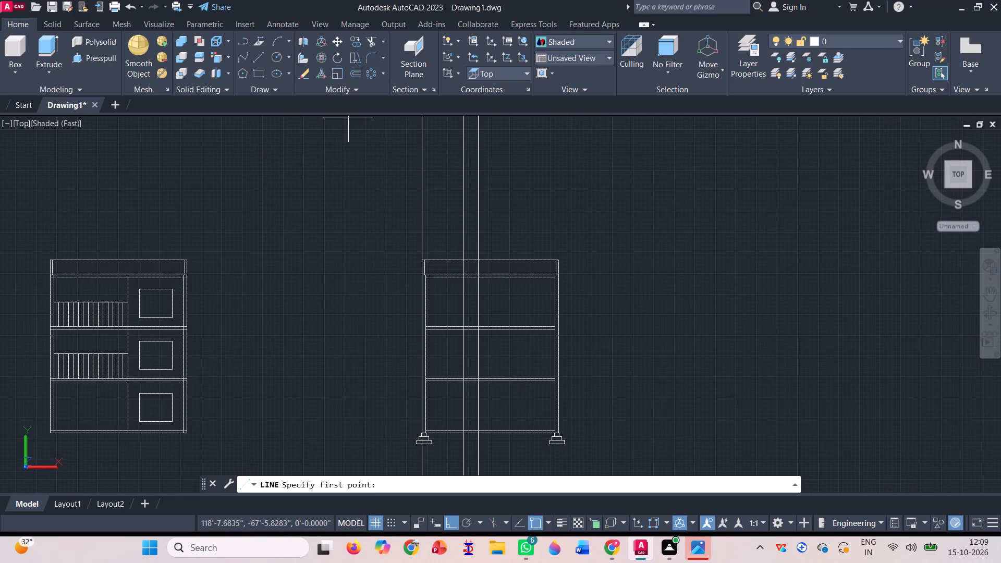
scroll(462, 373, "up", 3)
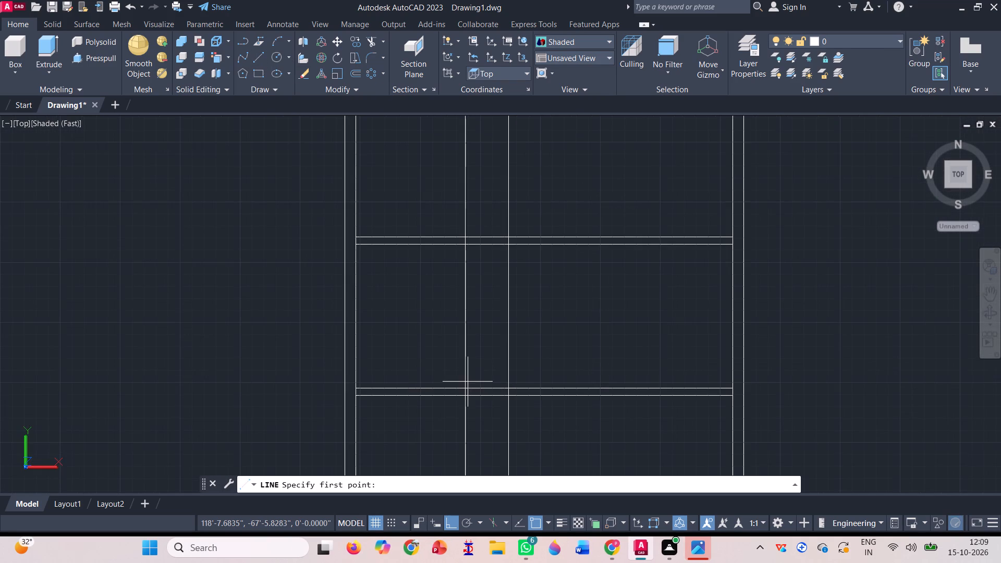
scroll(468, 381, "up", 3)
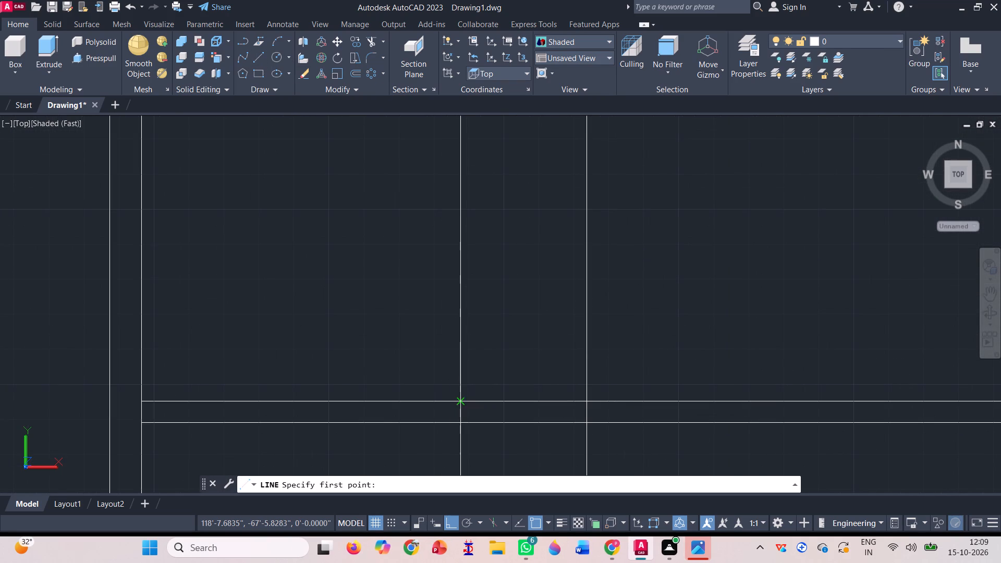
left_click(459, 400)
scroll(479, 467, "down", 2)
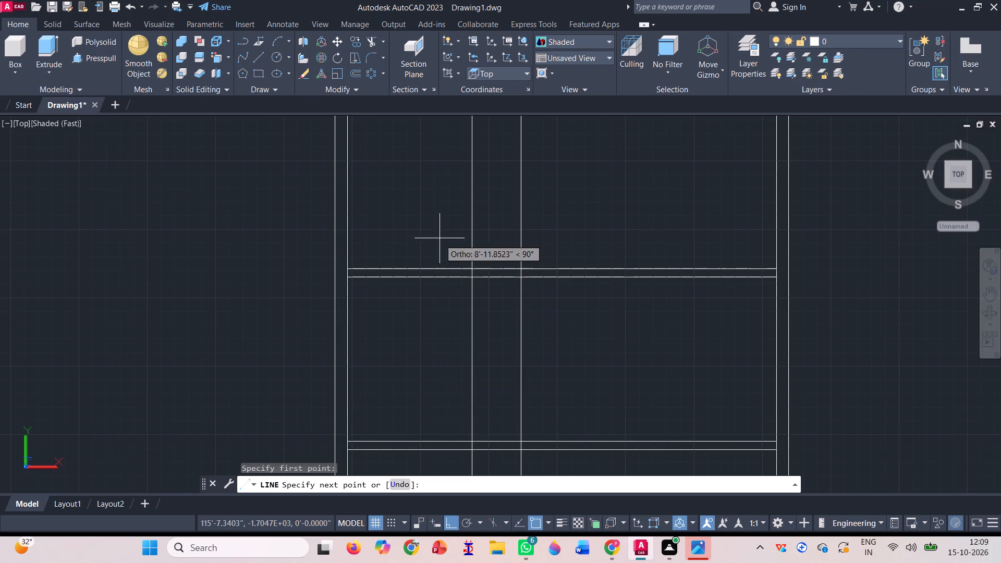
type("7'")
key("Return")
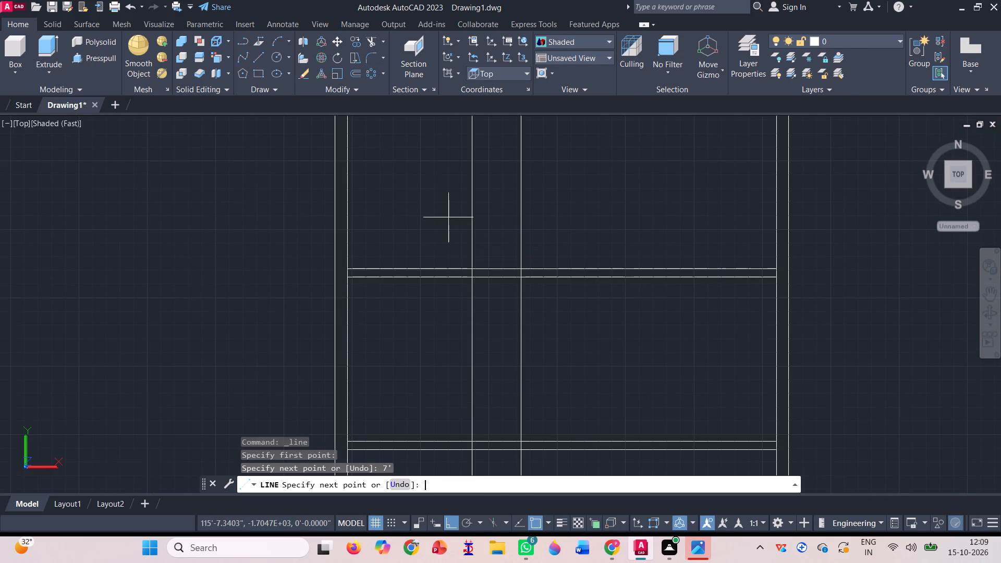
type("3'")
key("Return")
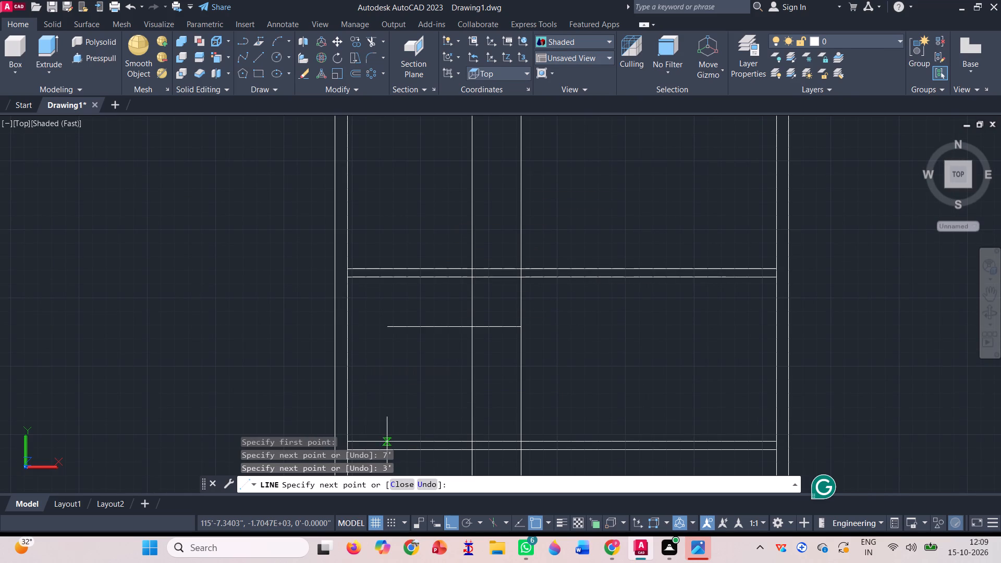
scroll(534, 436, "up", 2)
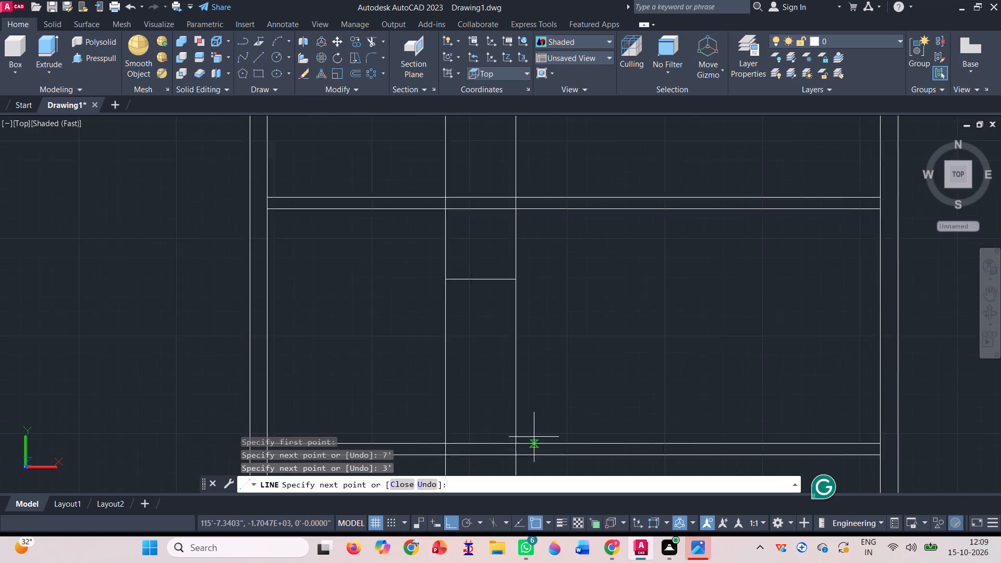
left_click(509, 444)
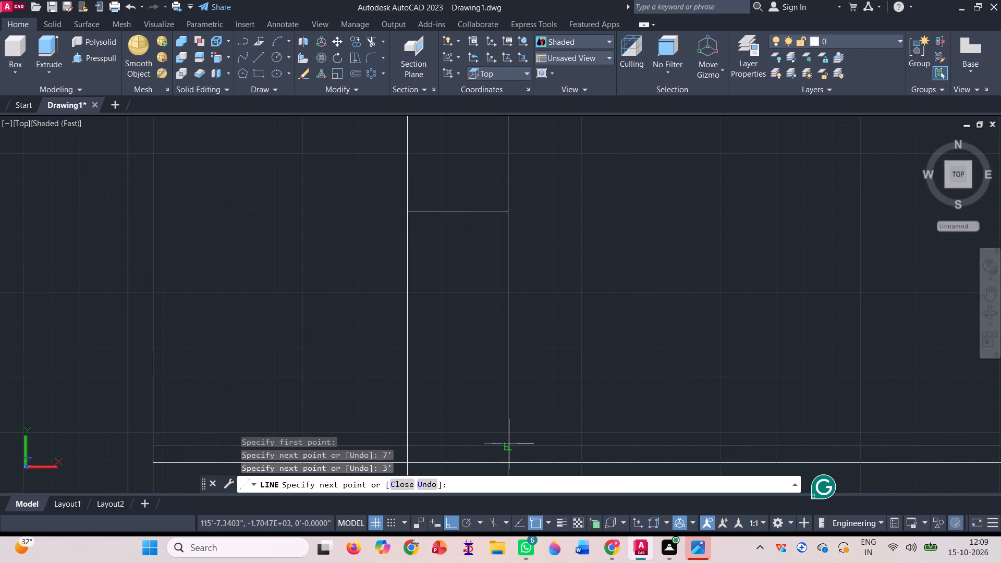
key("space")
scroll(564, 381, "down", 2)
scroll(527, 401, "down", 1)
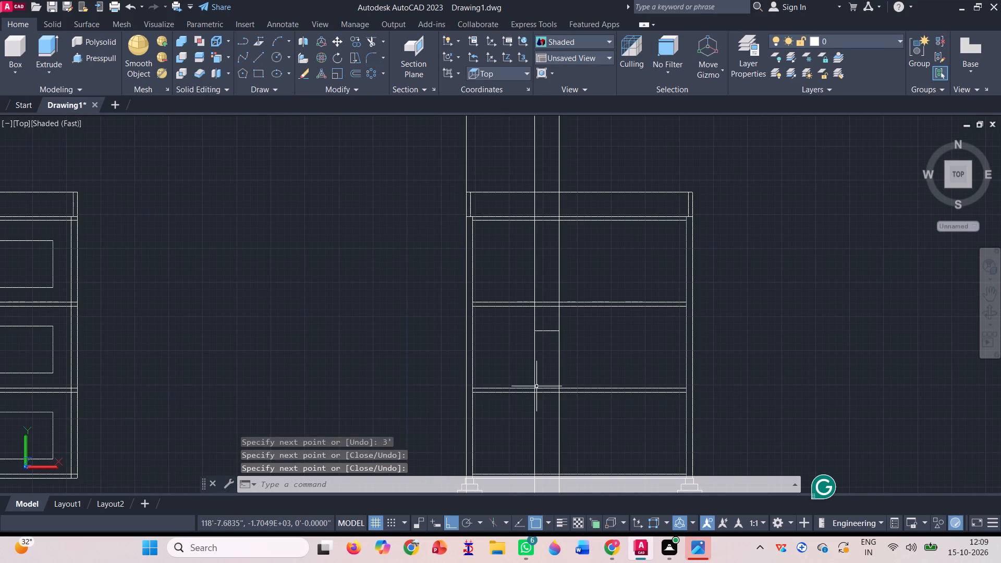
Draw an opening outline on the section's top storey between the projected lines: 7' up from the floor, 3' across, and back down to the floor.
key("l")
key("Return")
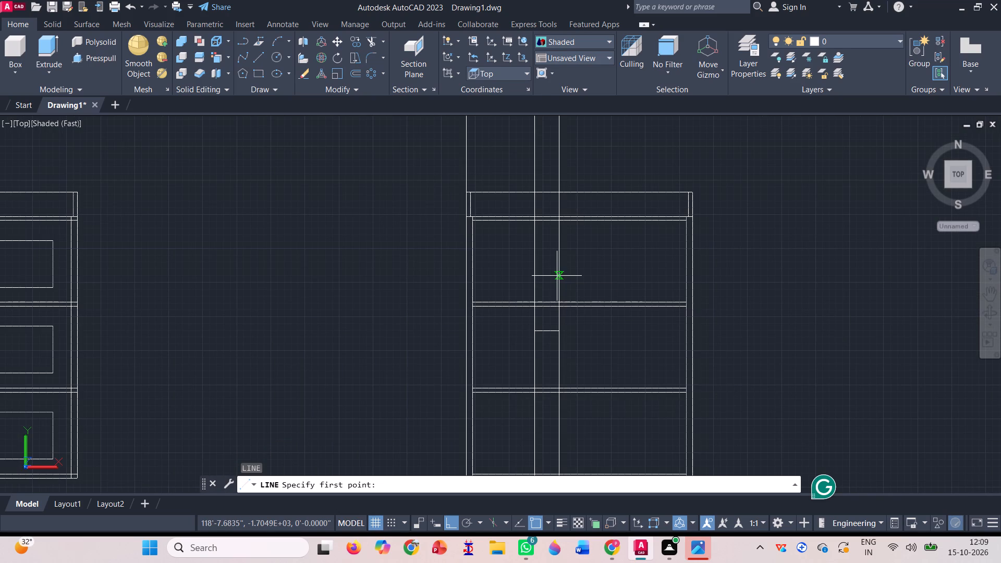
scroll(555, 330, "up", 2)
scroll(520, 269, "up", 3)
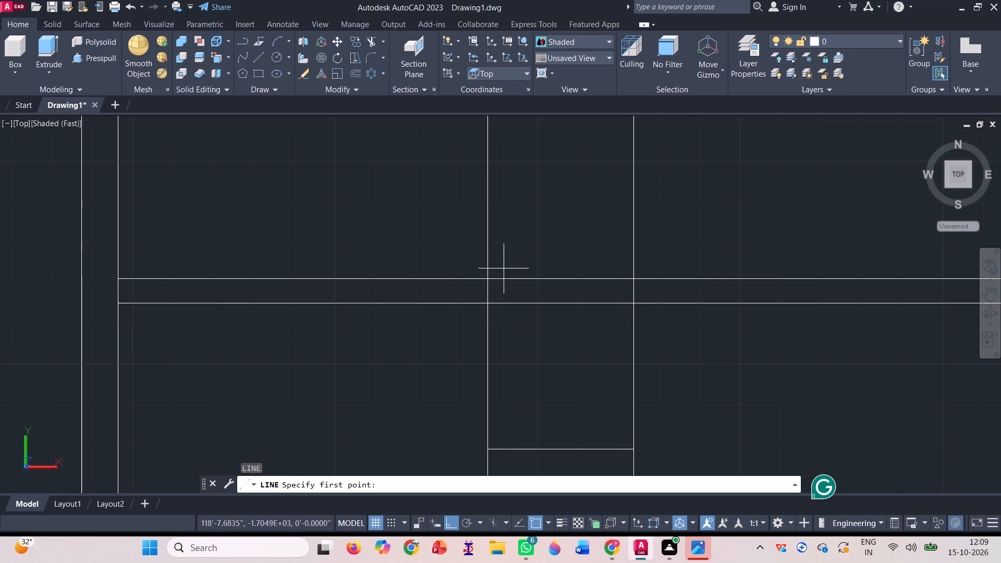
left_click(487, 278)
scroll(517, 371, "down", 2)
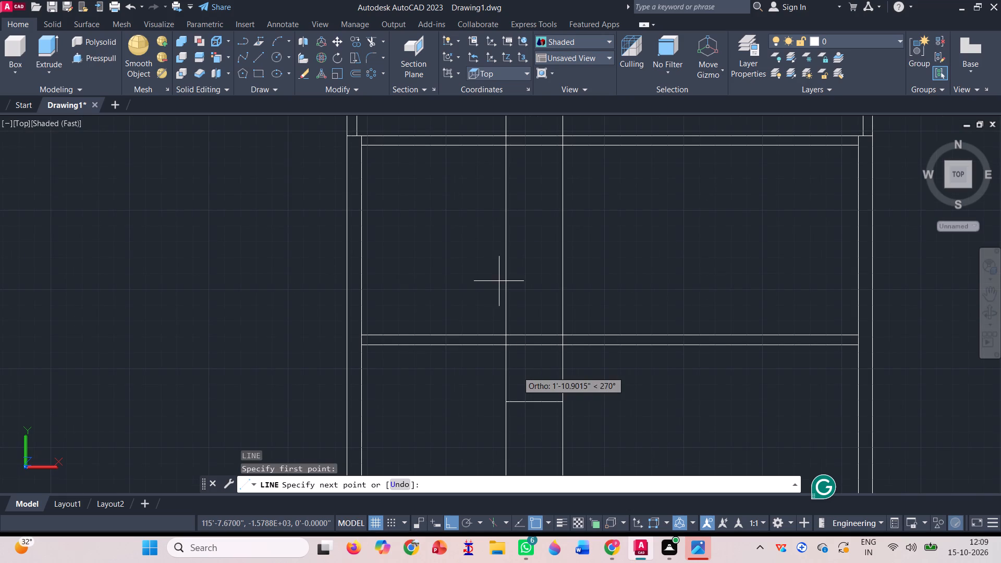
type("7'")
key("Return")
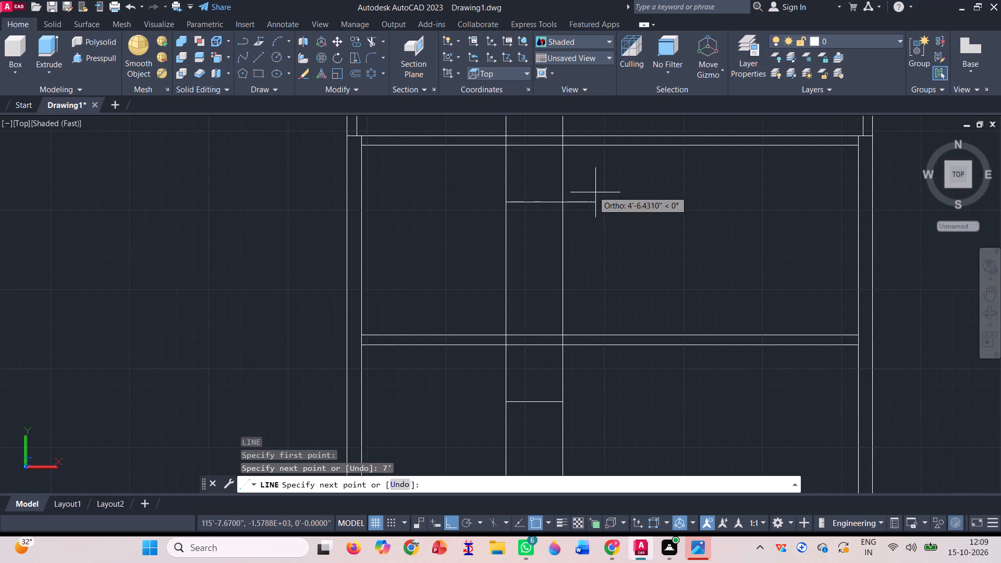
type("3'")
key("Return")
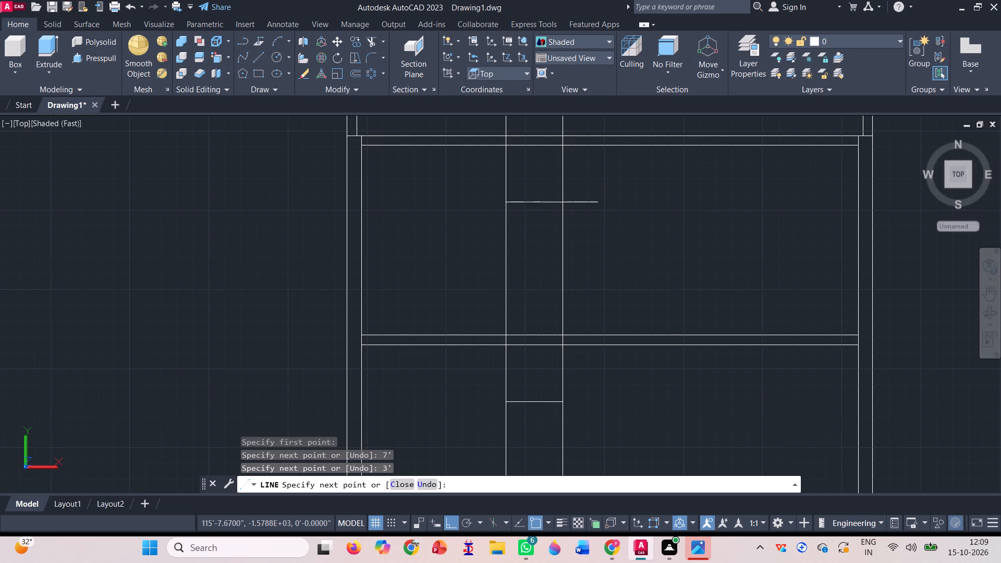
scroll(564, 332, "up", 1)
left_click(564, 332)
key("space")
Draw vertical construction lines through the two facing wall-end corners of the opening beside the staircase, below the cut line in the third floor plan.
scroll(520, 317, "down", 2)
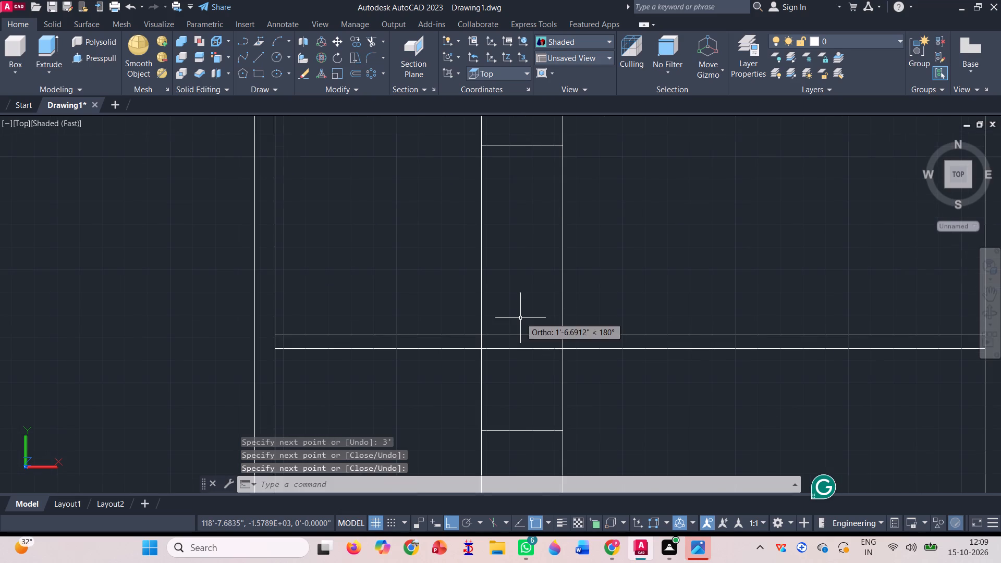
scroll(520, 317, "down", 1)
scroll(470, 341, "down", 3)
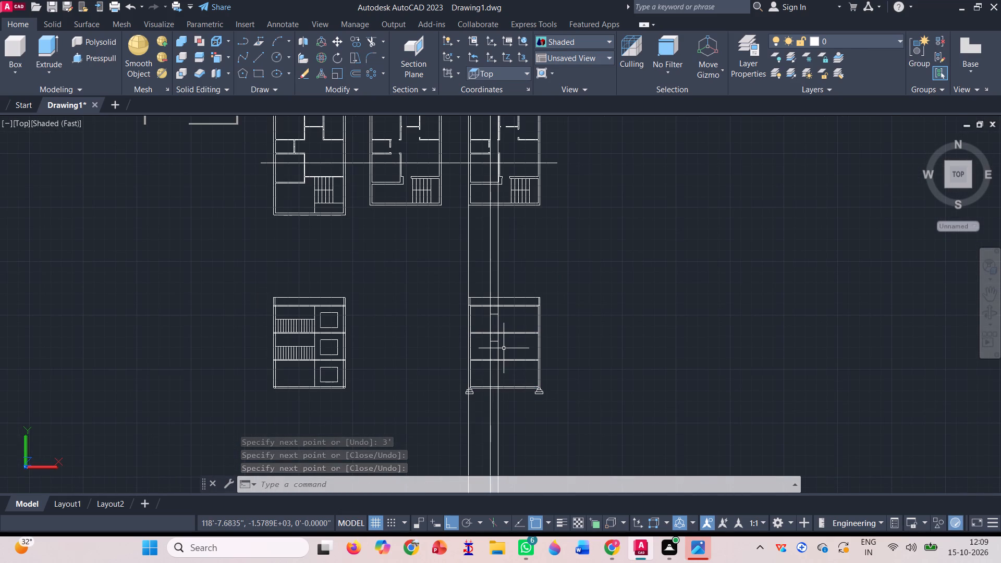
scroll(506, 350, "up", 1)
scroll(506, 350, "down", 1)
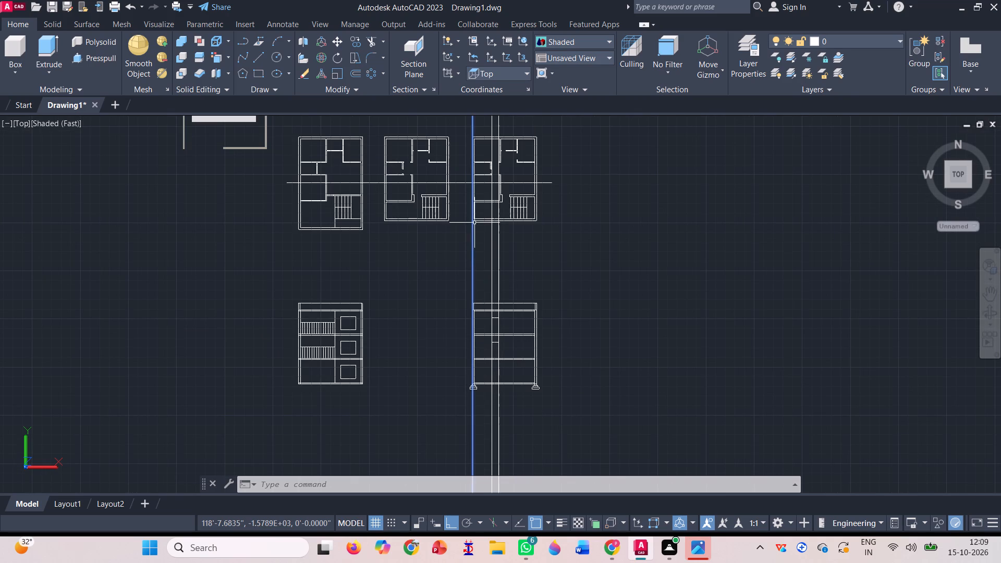
type("xl")
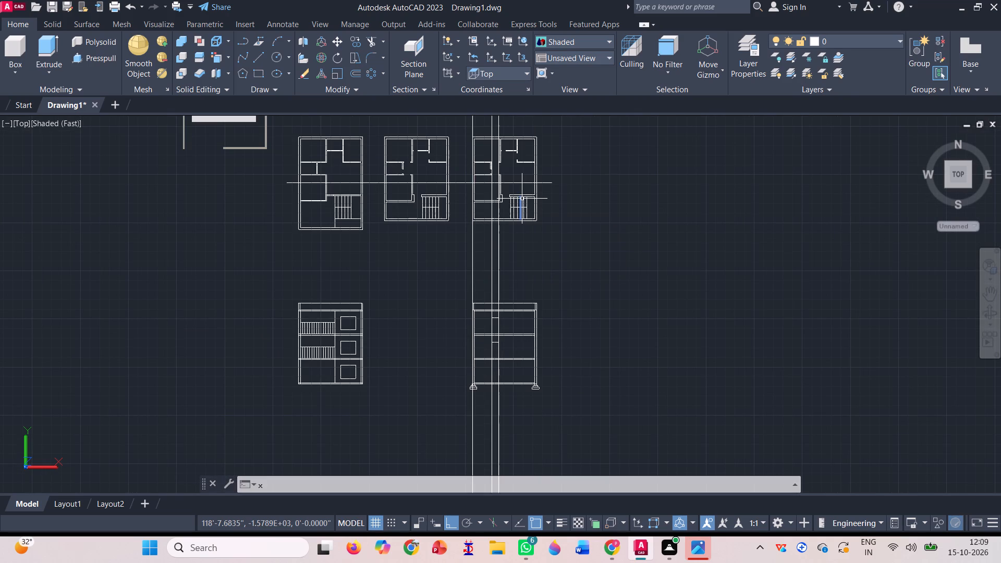
key("Return")
scroll(505, 193, "up", 1)
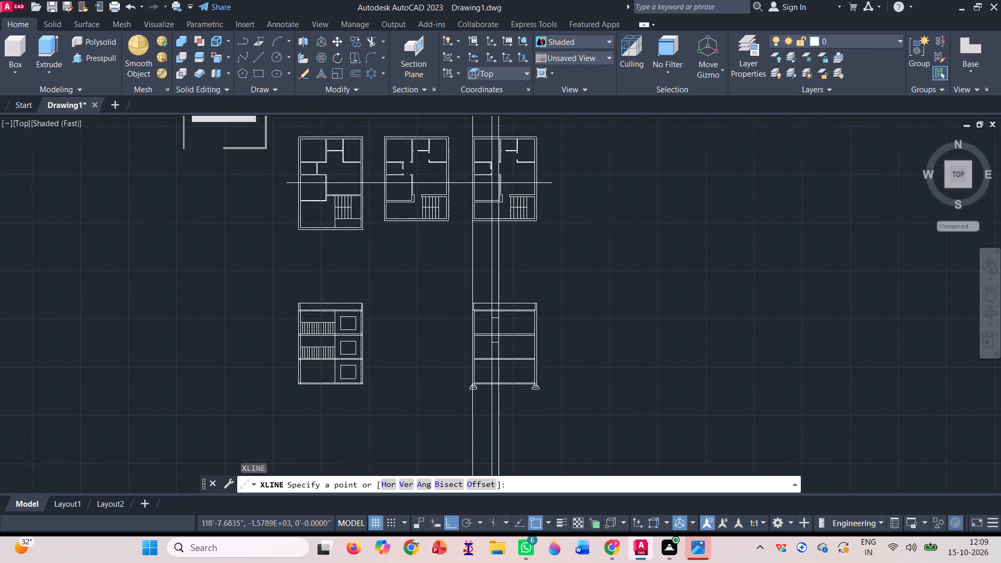
scroll(505, 193, "up", 8)
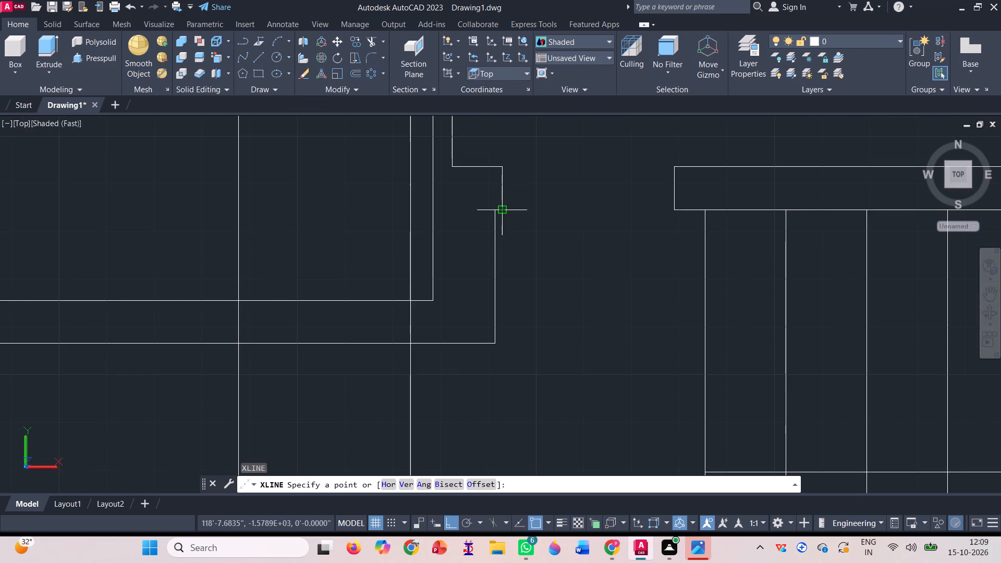
left_click(496, 209)
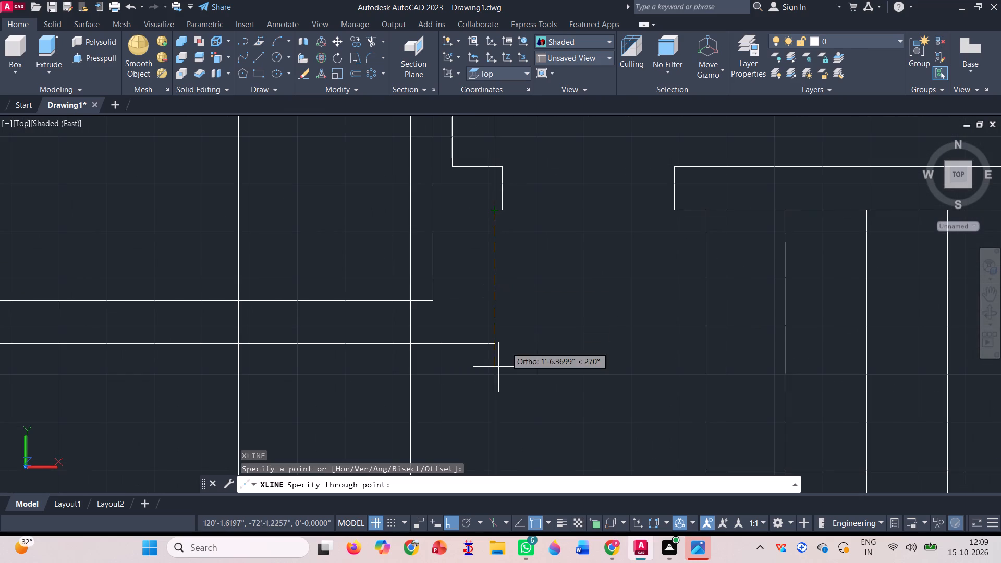
left_click(481, 411)
key("space")
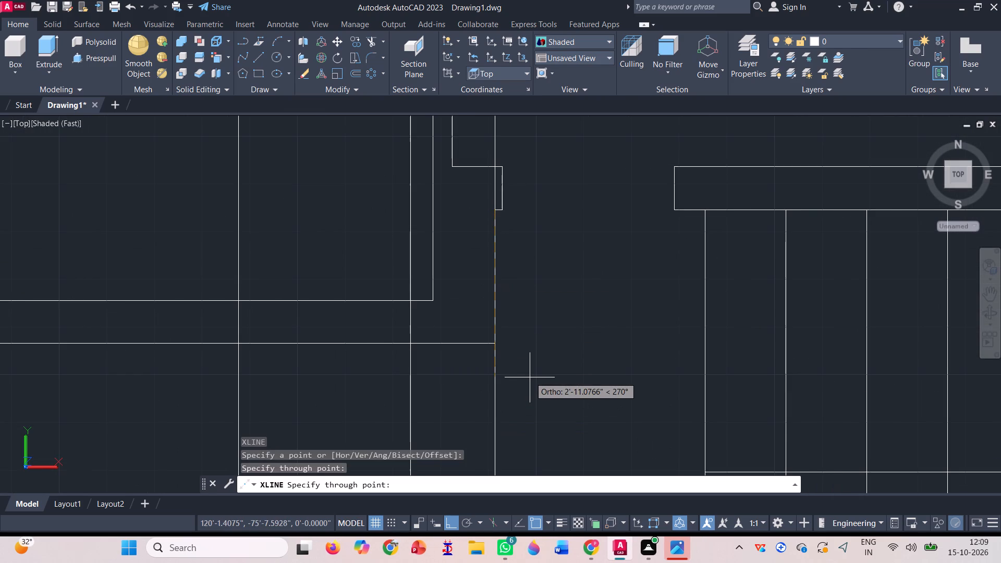
type("xl")
key("Return")
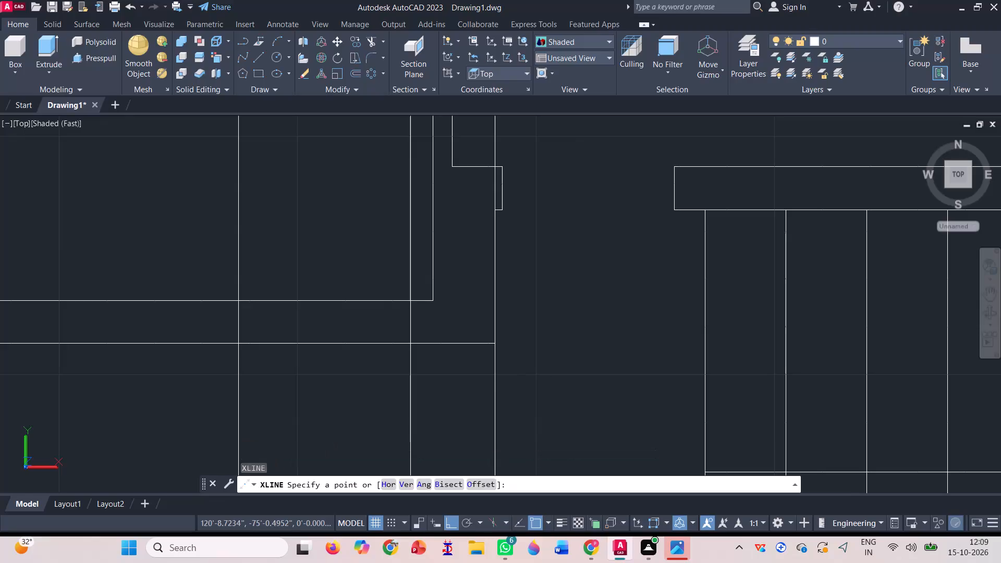
left_click(673, 210)
left_click(655, 326)
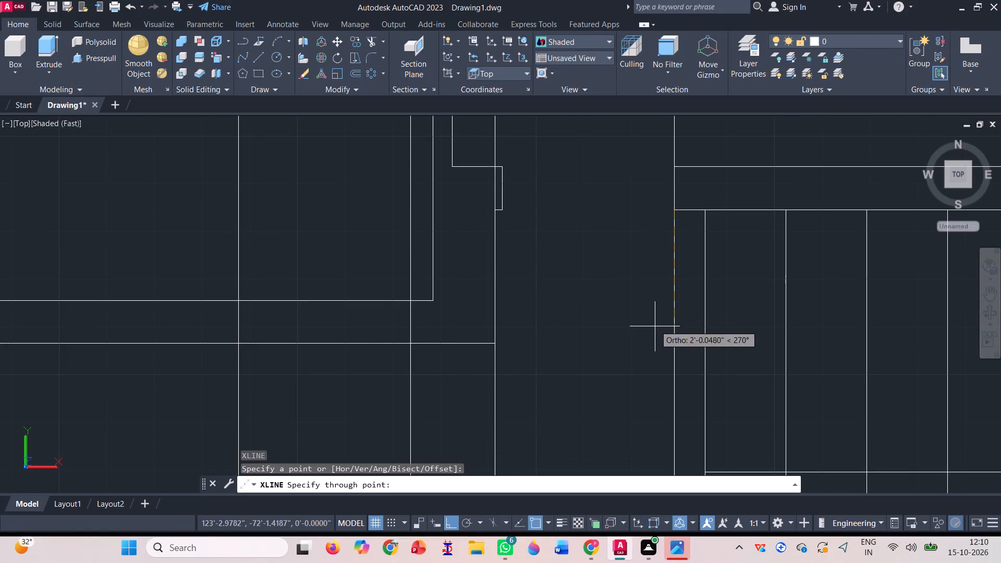
scroll(616, 277, "down", 5)
key("space")
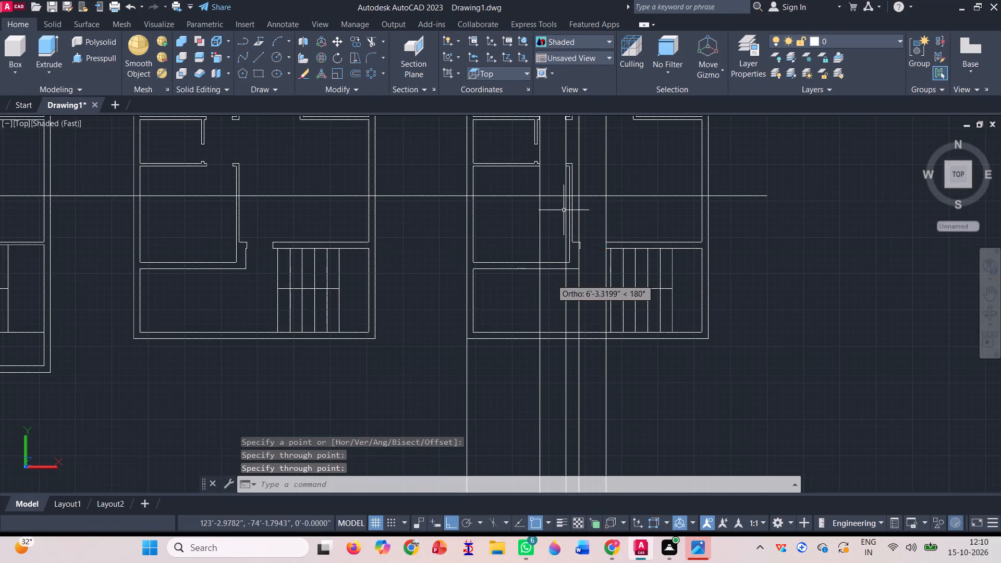
Draw an opening outline on the section's bottom storey: 7' up, 3' across, extended to the second new projected line, and down to the floor.
scroll(561, 201, "down", 2)
scroll(567, 278, "down", 2)
scroll(566, 421, "up", 3)
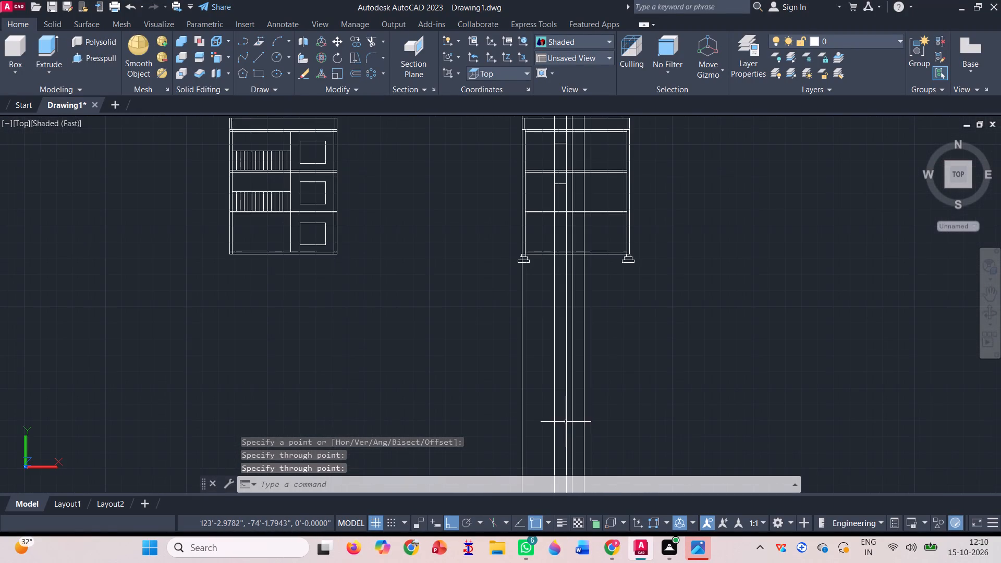
scroll(574, 213, "up", 3)
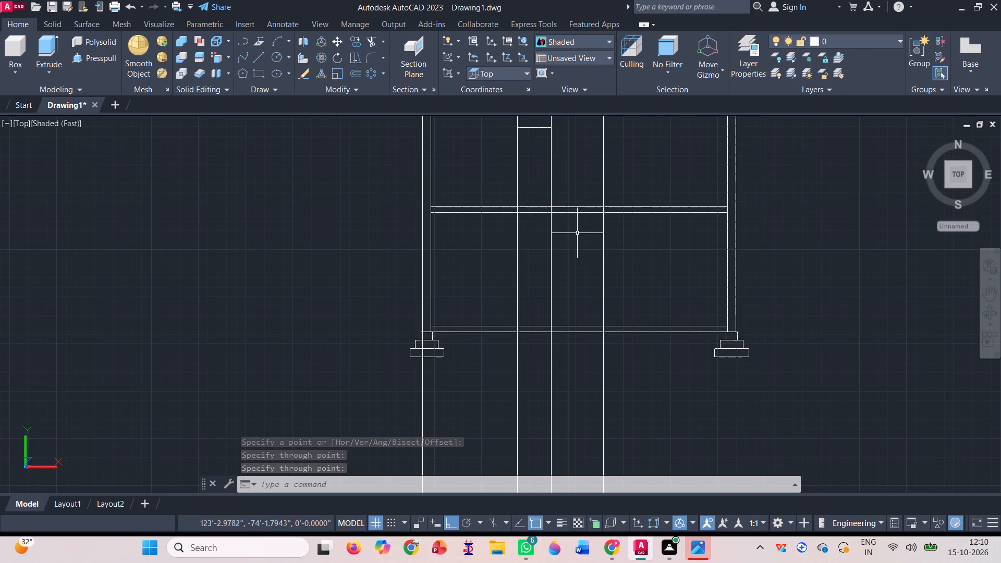
key("l")
key("Return")
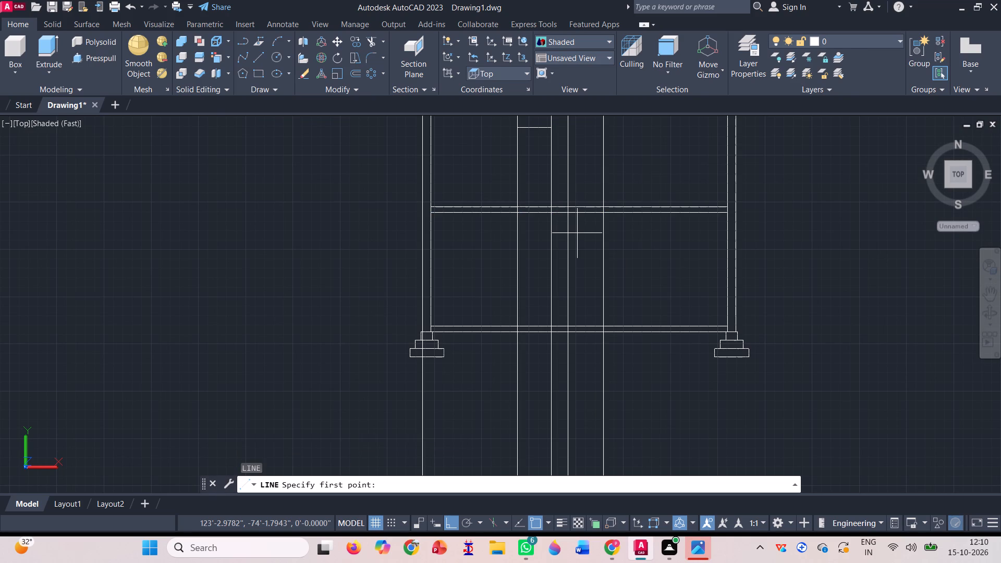
left_click(568, 325)
type("7'")
key("Return")
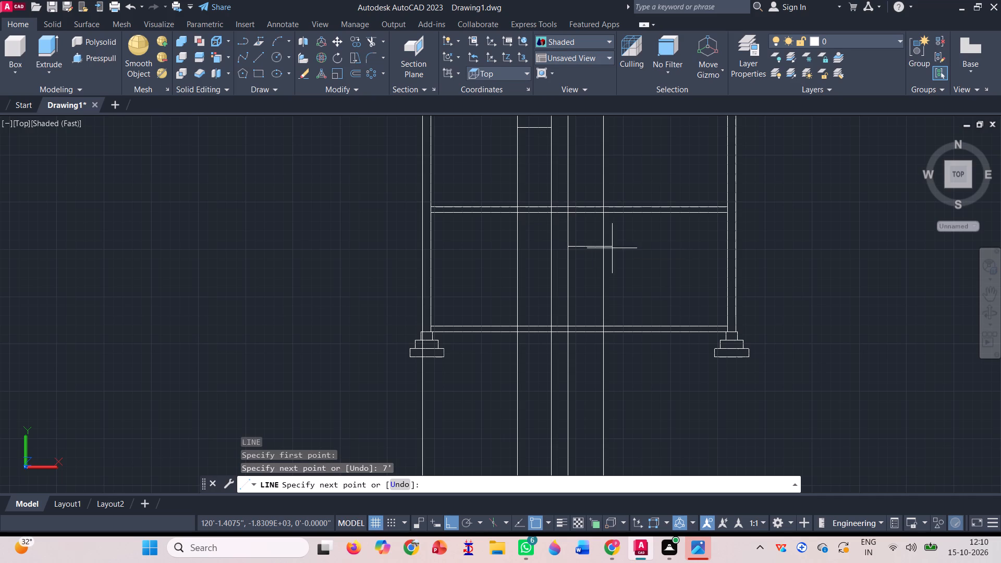
type("3'")
key("Return")
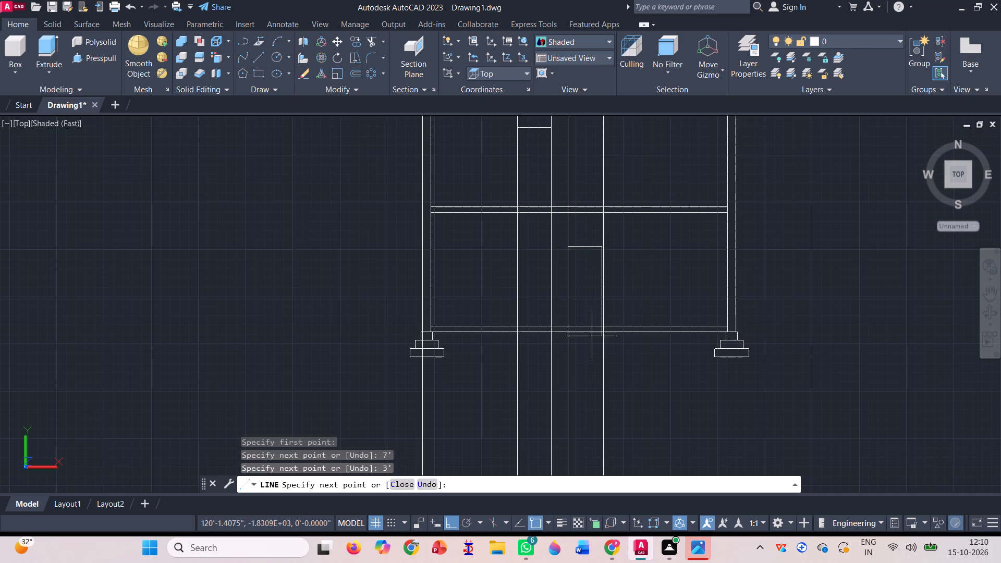
scroll(601, 313, "up", 2)
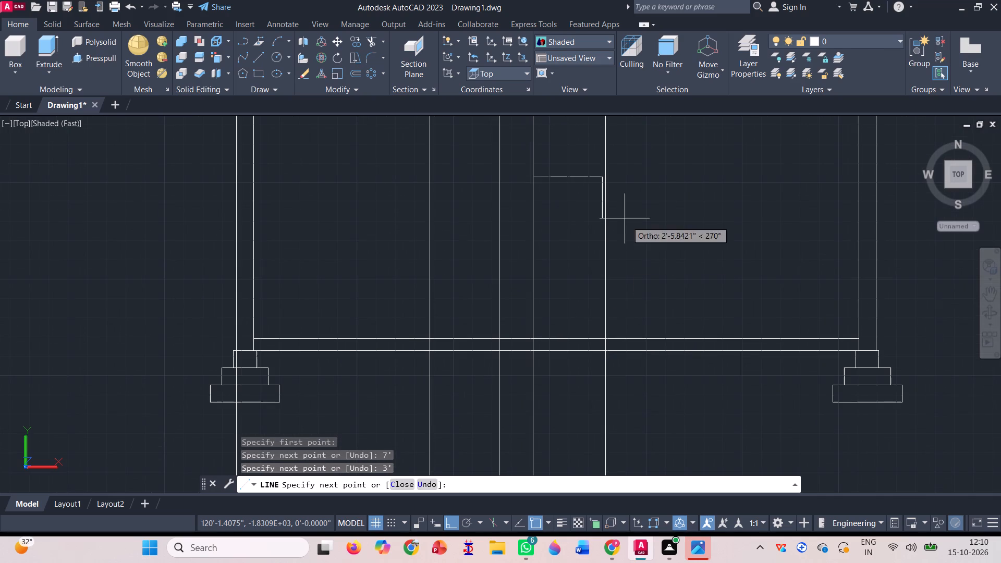
scroll(599, 163, "up", 3)
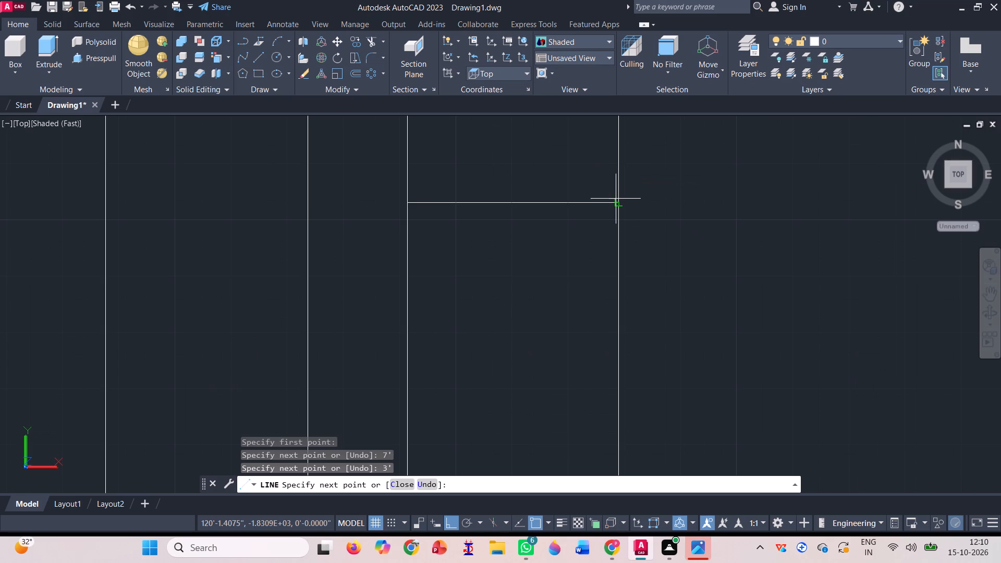
left_click(615, 202)
scroll(612, 173, "down", 2)
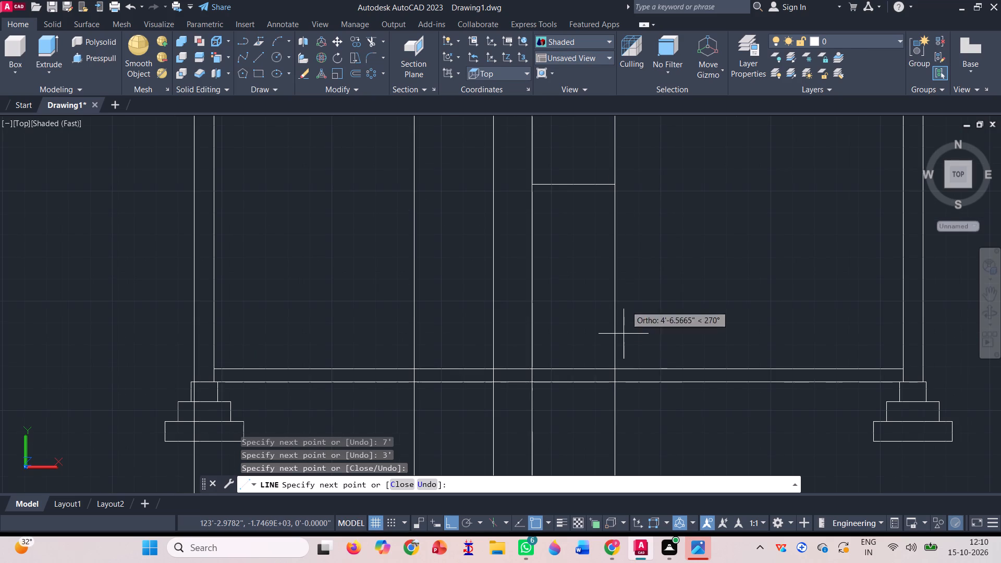
left_click(615, 364)
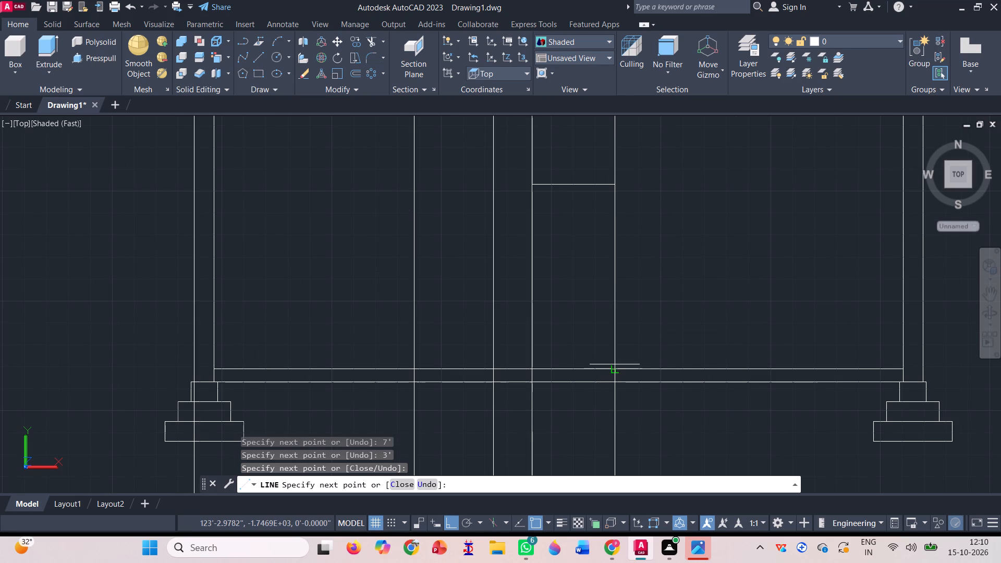
key("space")
Examine the third floor plan's walls along the cut line and compare the projected openings with the section.
scroll(580, 421, "down", 1)
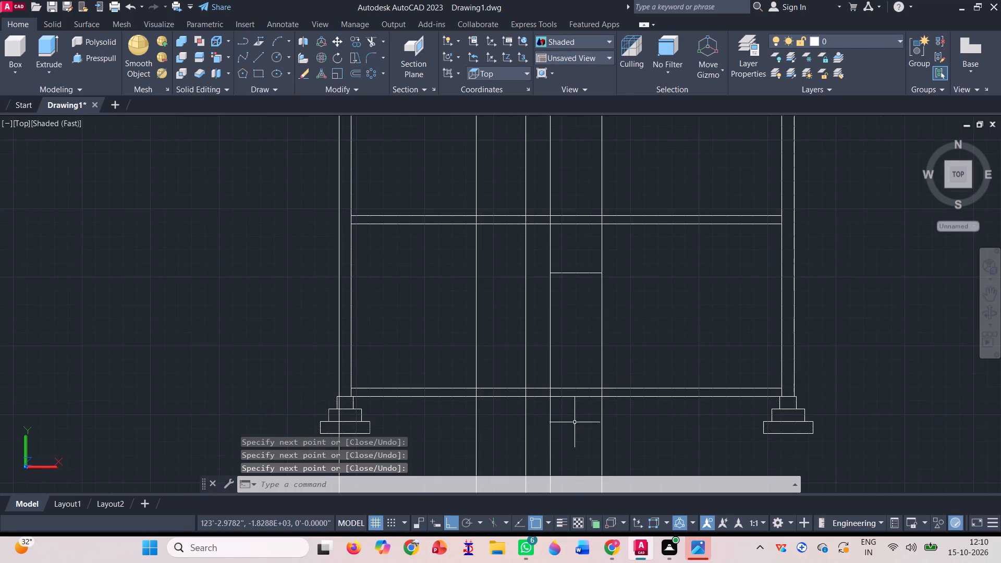
scroll(531, 427, "down", 4)
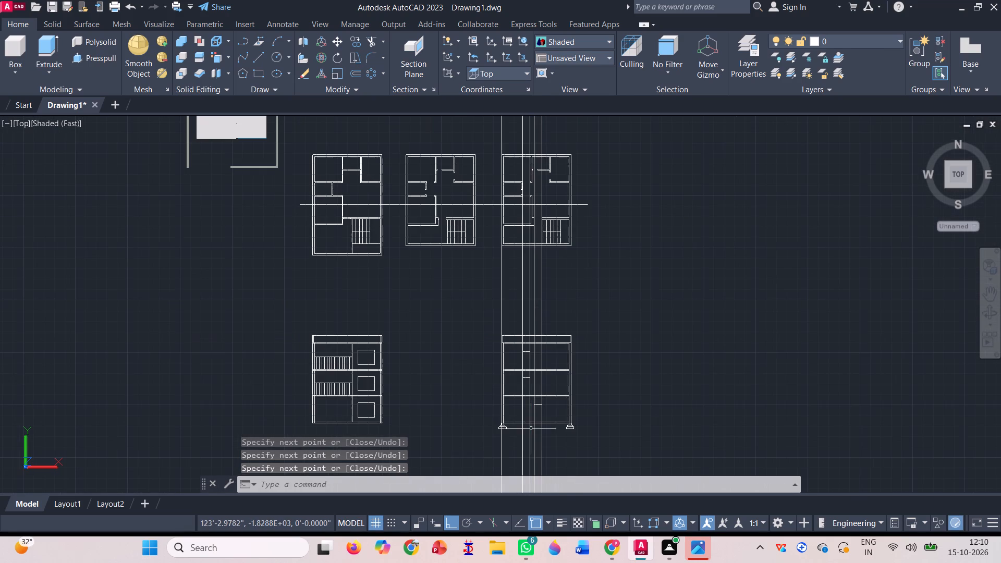
scroll(539, 144, "up", 3)
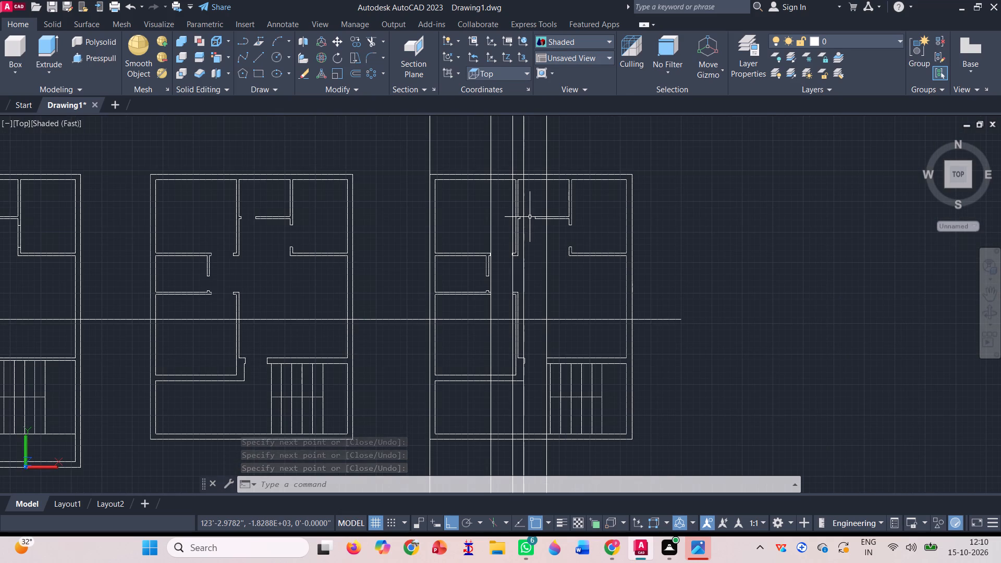
scroll(536, 286, "down", 1)
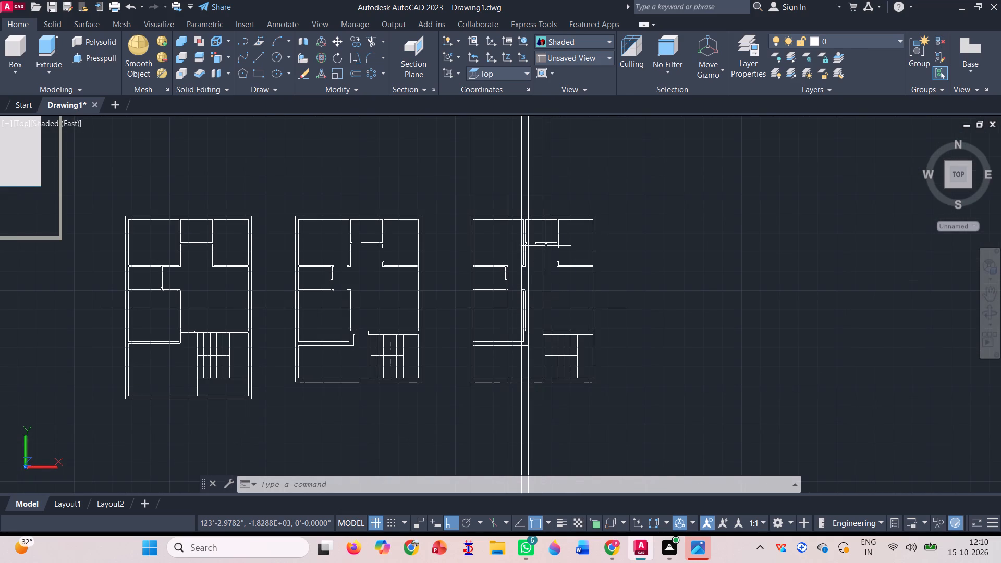
scroll(545, 243, "down", 3)
scroll(548, 358, "up", 3)
scroll(520, 325, "up", 4)
Erase the opening's head line and its short extension on the section's bottom storey.
left_click(556, 305)
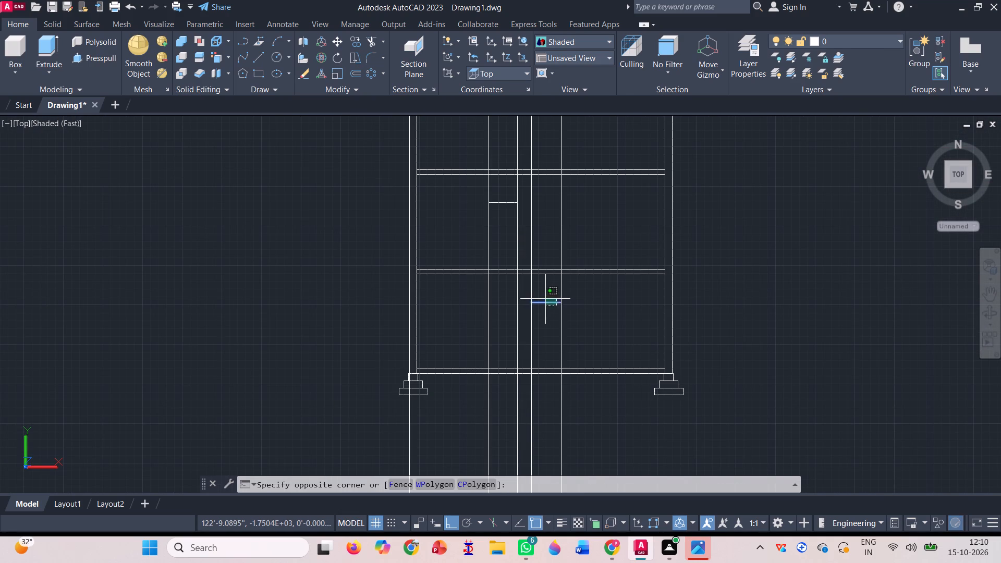
left_click(545, 298)
scroll(560, 314, "up", 3)
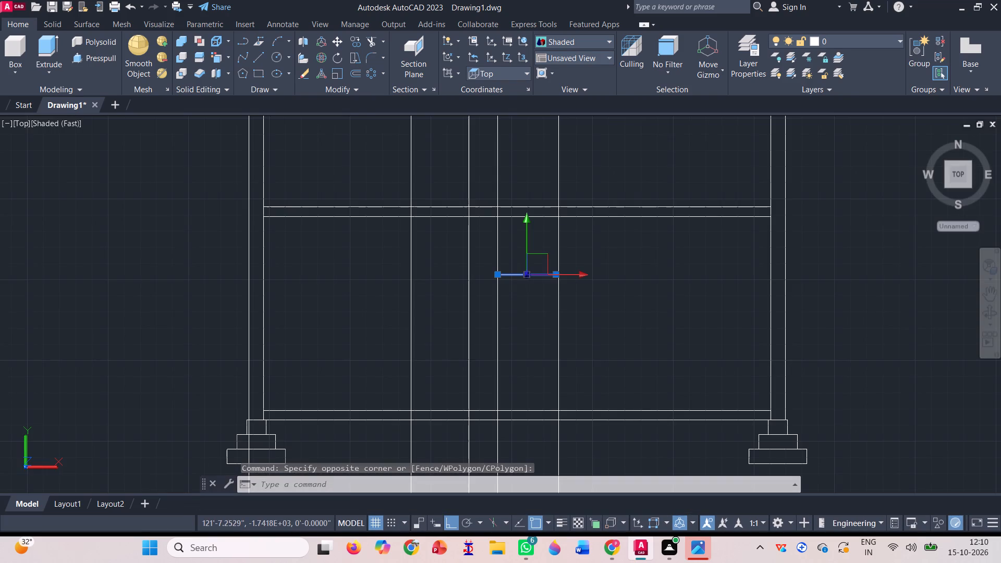
scroll(568, 298, "up", 3)
scroll(551, 250, "up", 3)
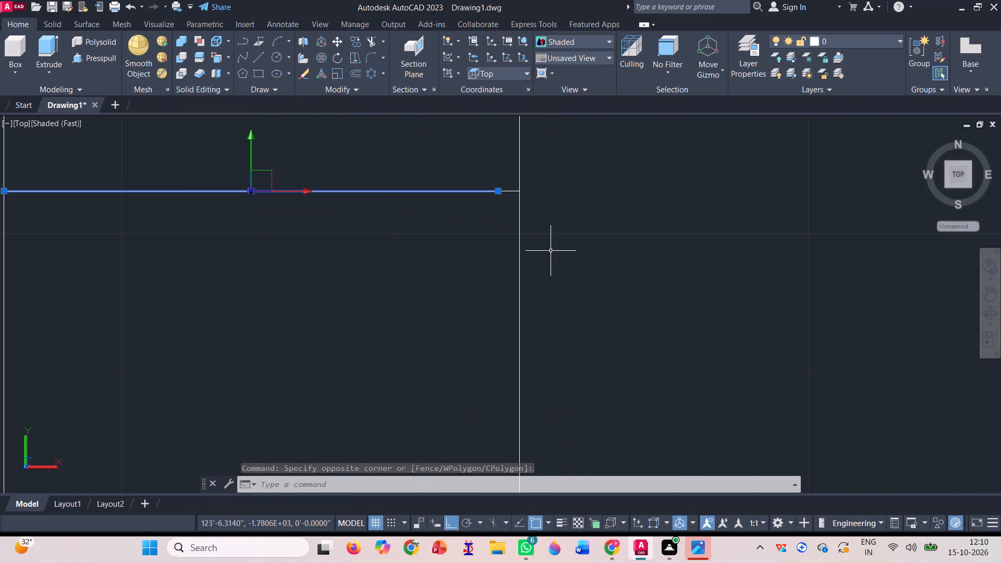
left_click(494, 180)
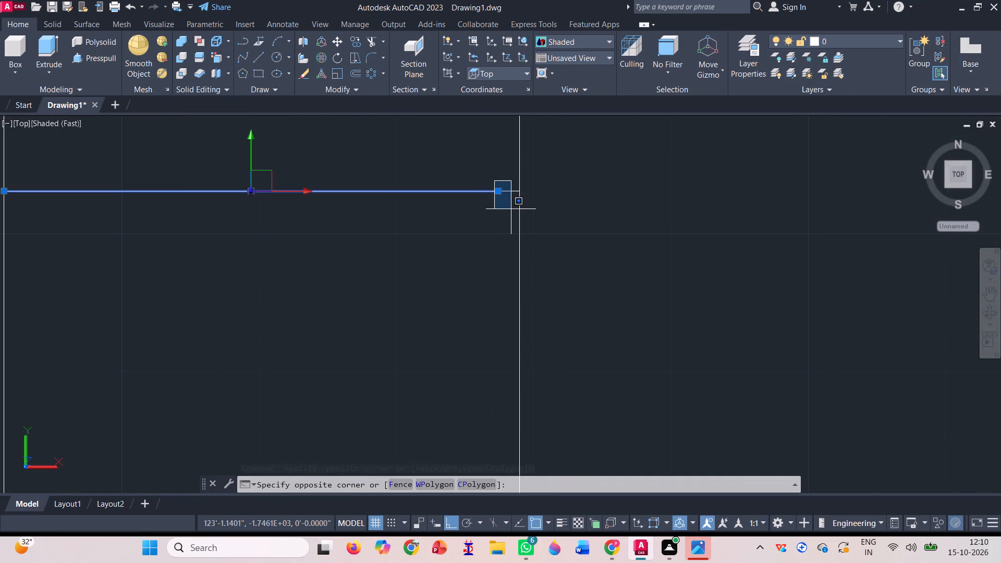
left_click(511, 209)
left_click(510, 205)
left_click(499, 182)
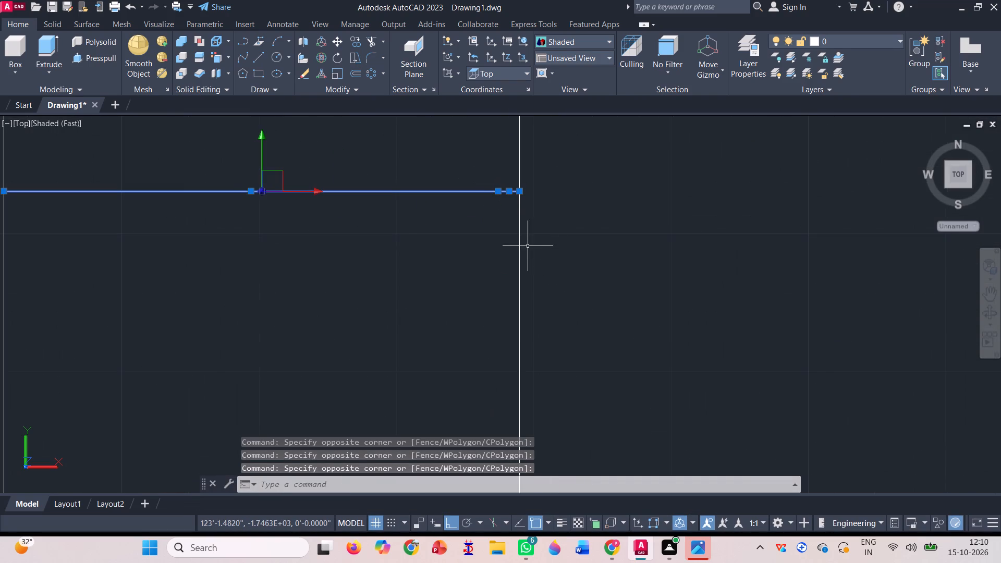
scroll(535, 244, "down", 3)
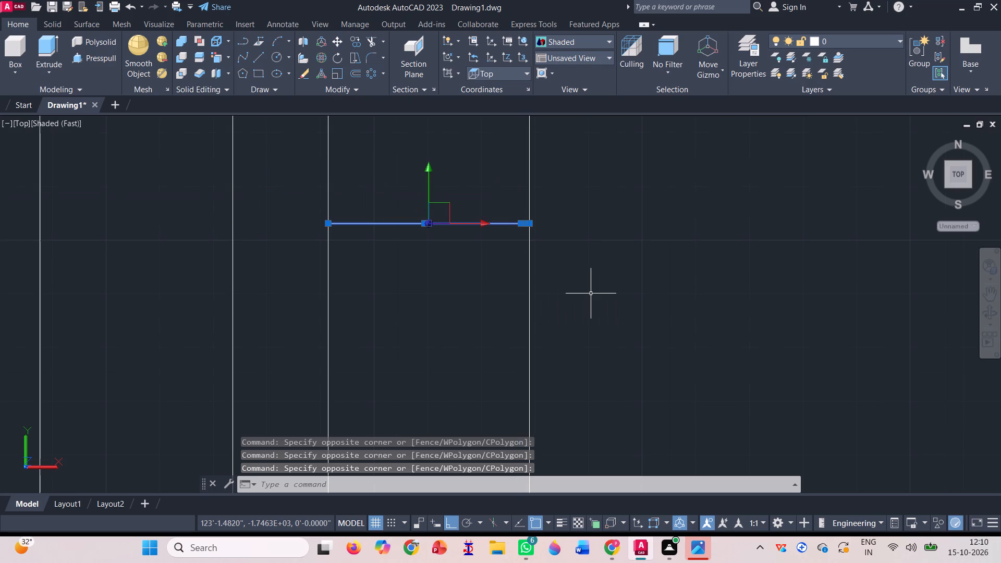
key("Delete")
Erase the five vertical construction lines projected from the third floor plan down through the section.
scroll(591, 292, "down", 3)
scroll(549, 328, "down", 1)
scroll(529, 395, "down", 2)
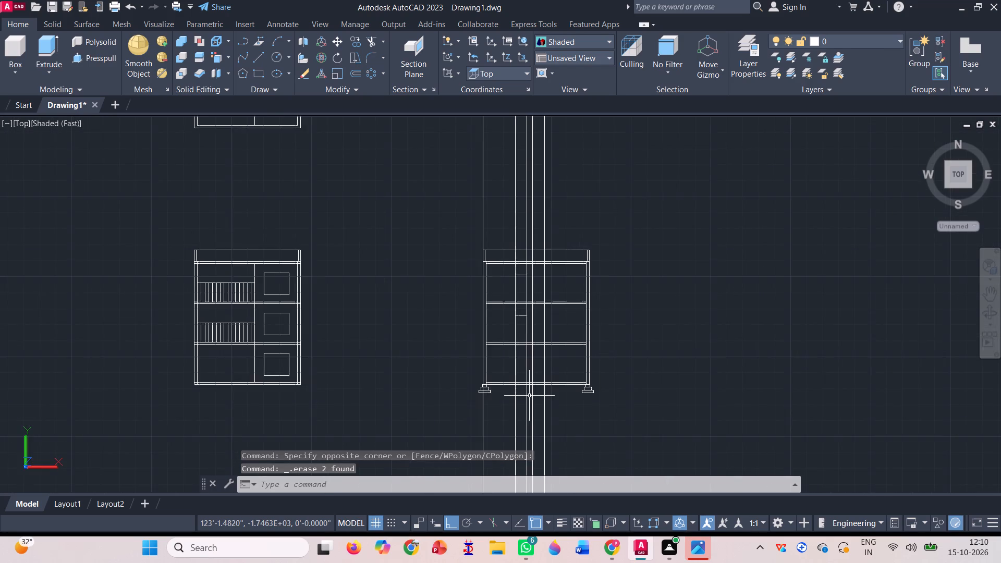
scroll(529, 395, "down", 1)
scroll(535, 131, "up", 3)
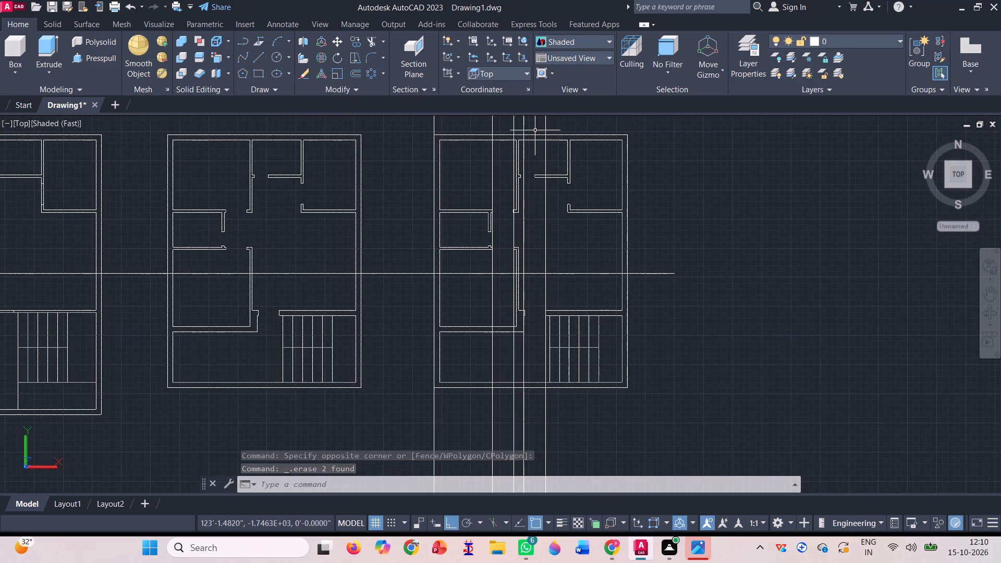
scroll(534, 206, "down", 2)
scroll(547, 306, "up", 2)
left_click(548, 364)
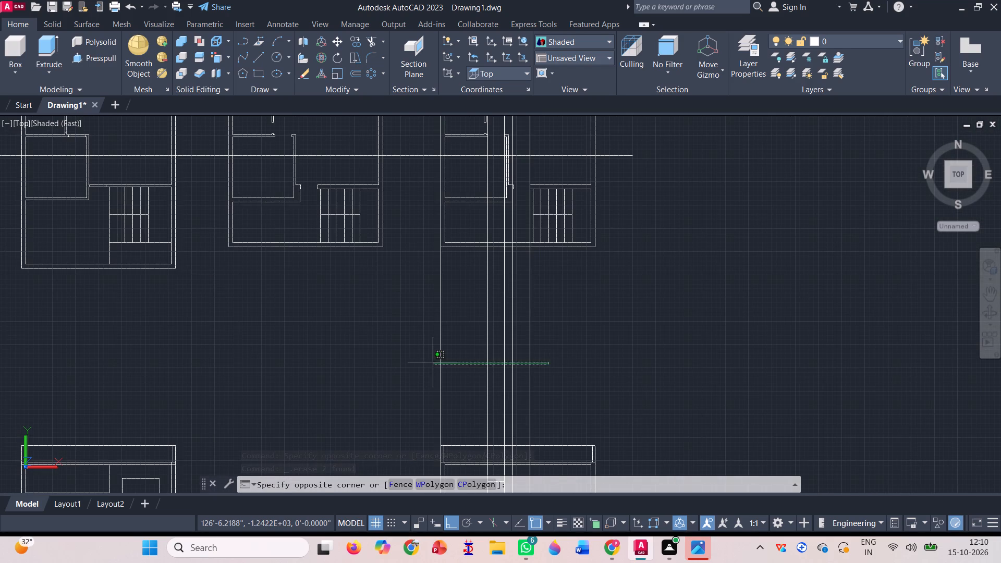
left_click(343, 341)
key("Delete")
Erase the two leftover vertical sides of the opening on the section's bottom storey.
scroll(472, 291, "down", 2)
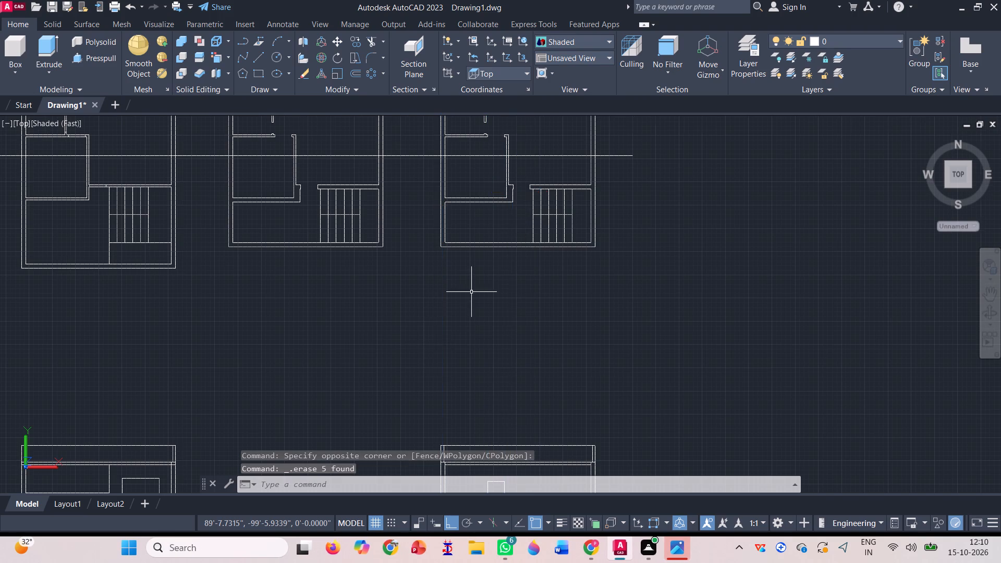
scroll(469, 424, "up", 3)
left_click(555, 406)
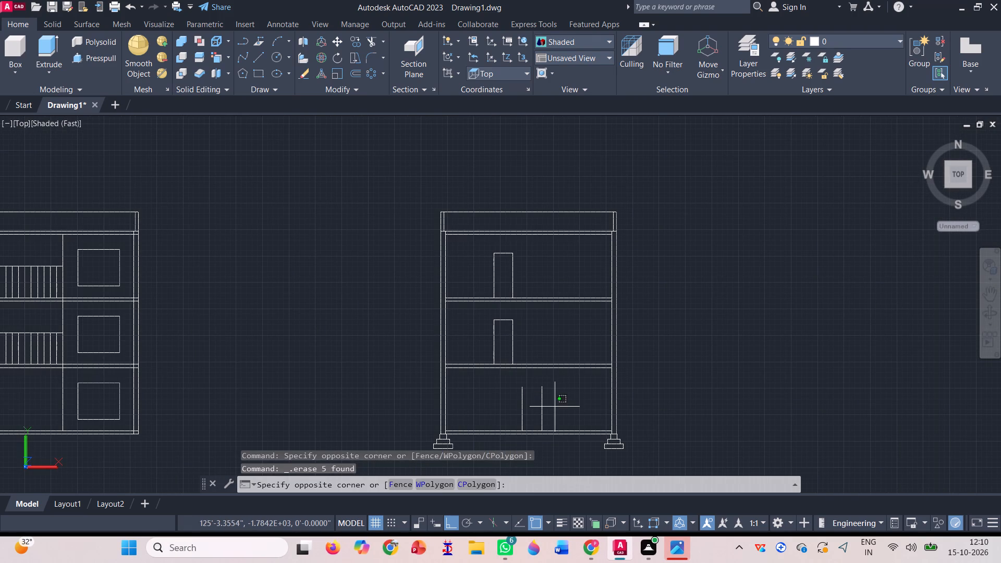
left_click(516, 402)
key("Delete")
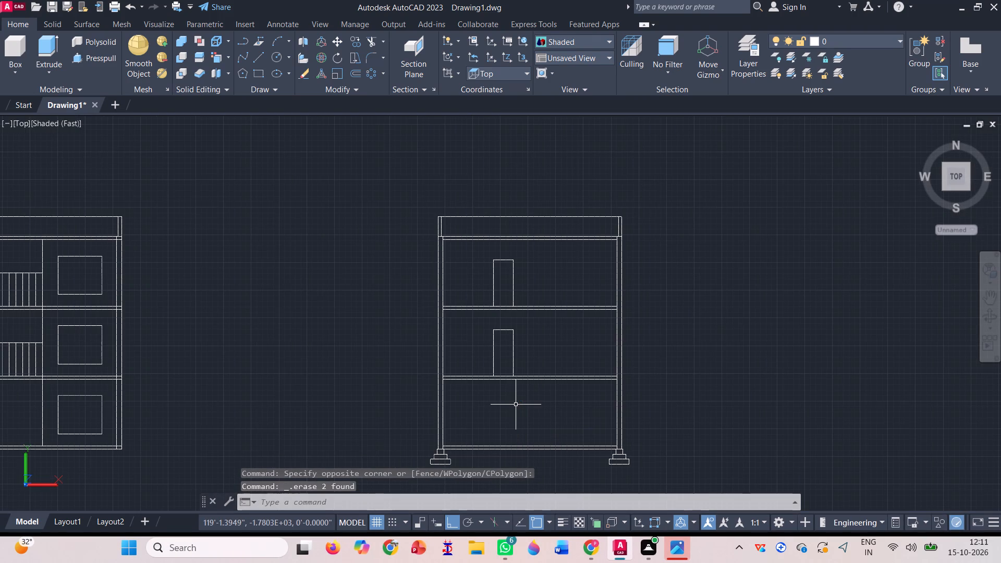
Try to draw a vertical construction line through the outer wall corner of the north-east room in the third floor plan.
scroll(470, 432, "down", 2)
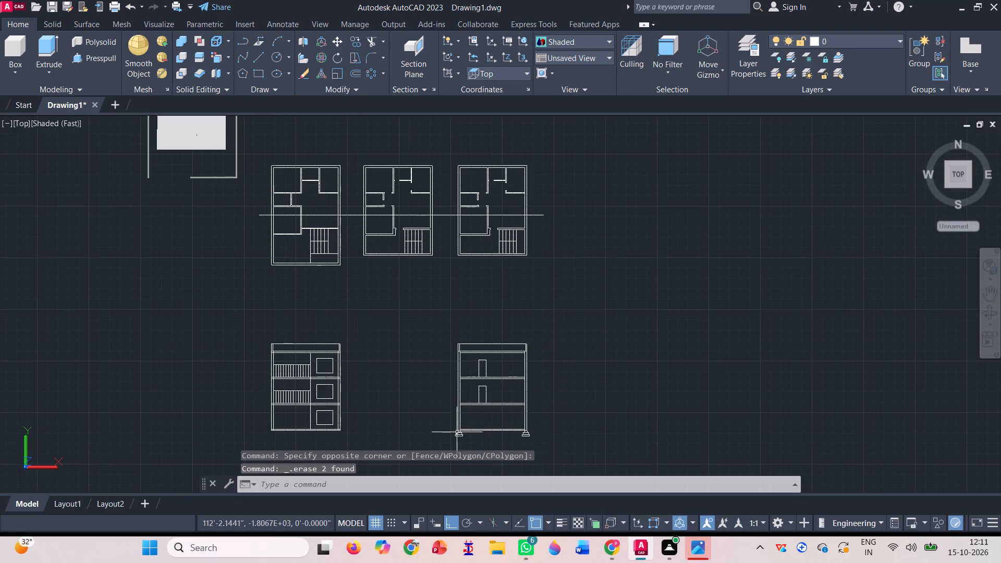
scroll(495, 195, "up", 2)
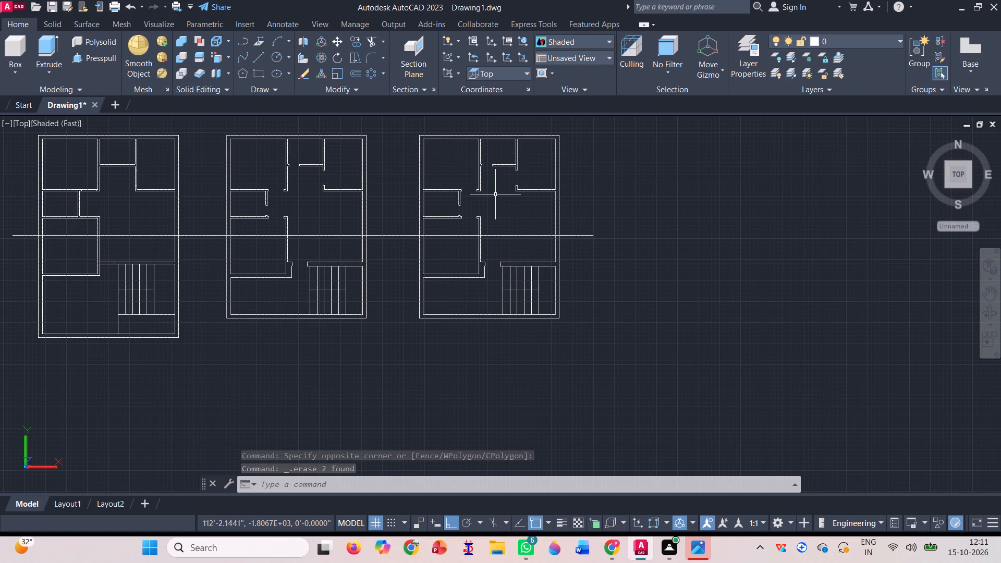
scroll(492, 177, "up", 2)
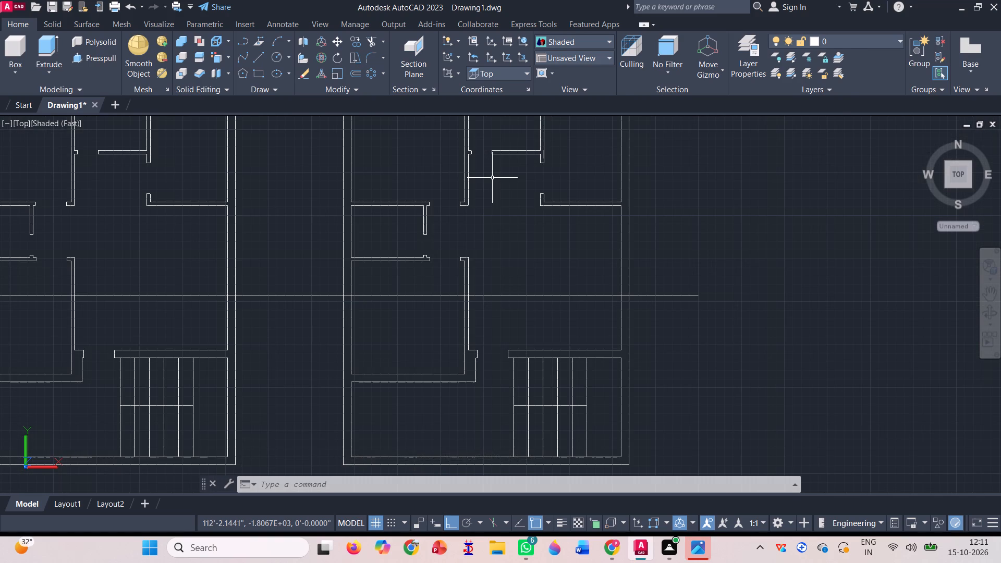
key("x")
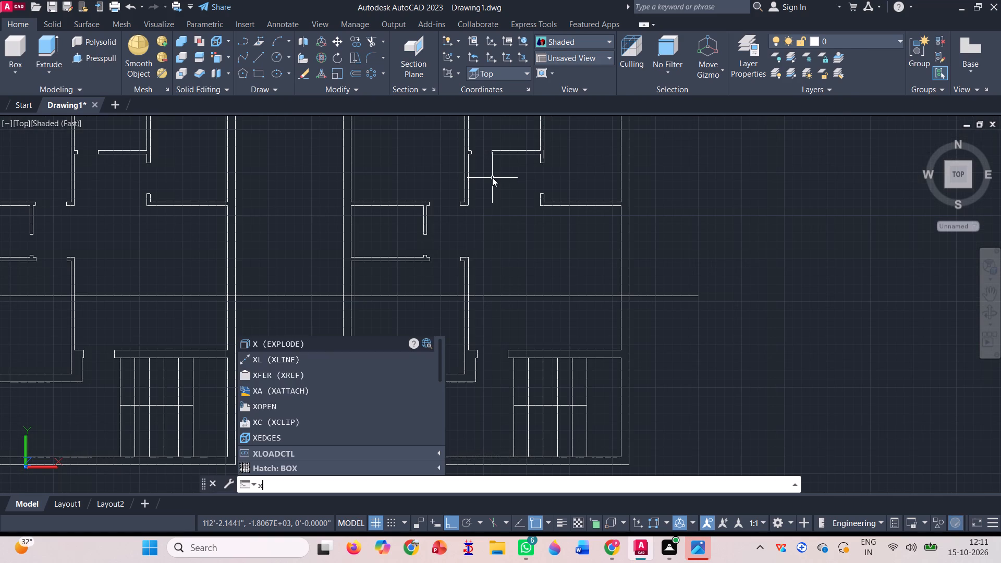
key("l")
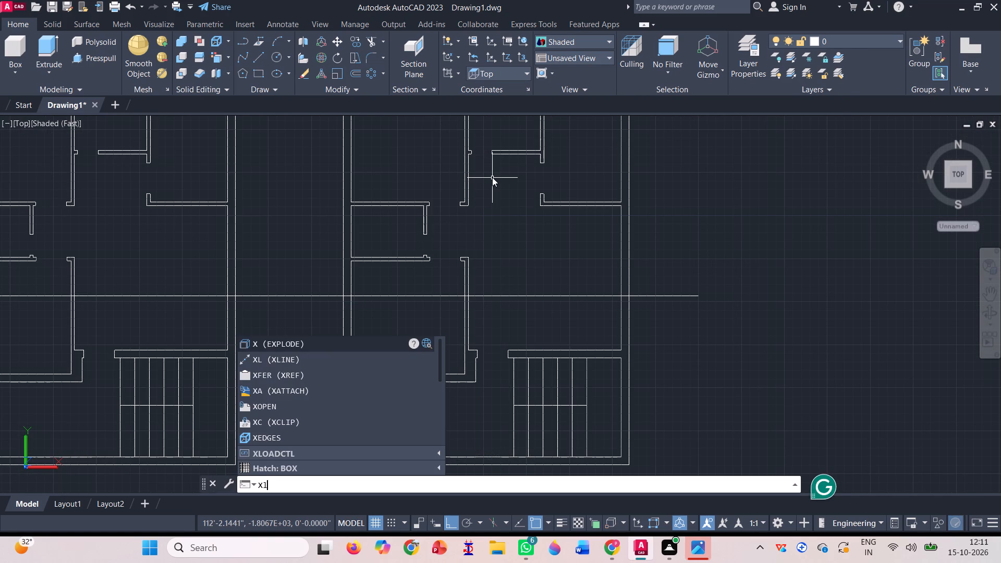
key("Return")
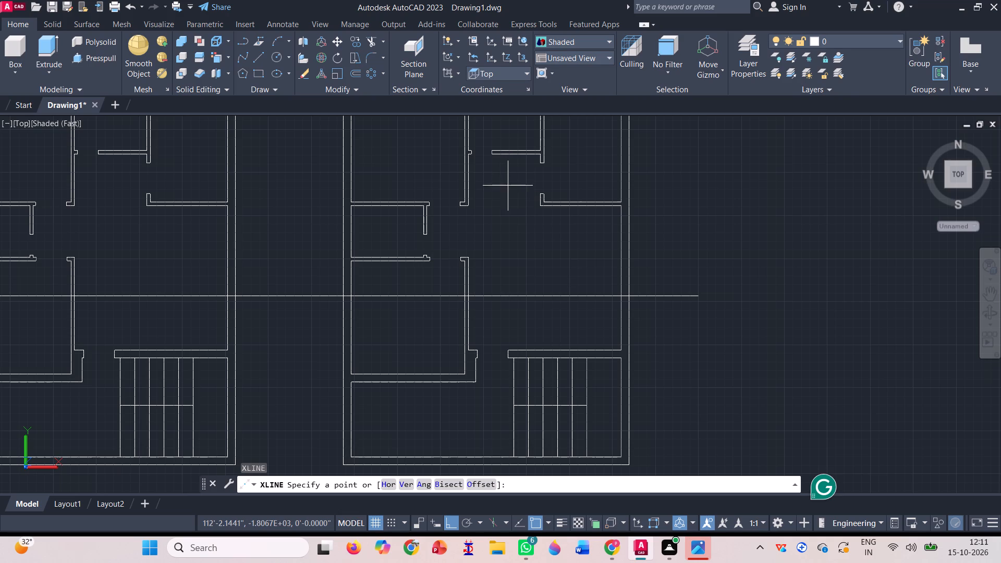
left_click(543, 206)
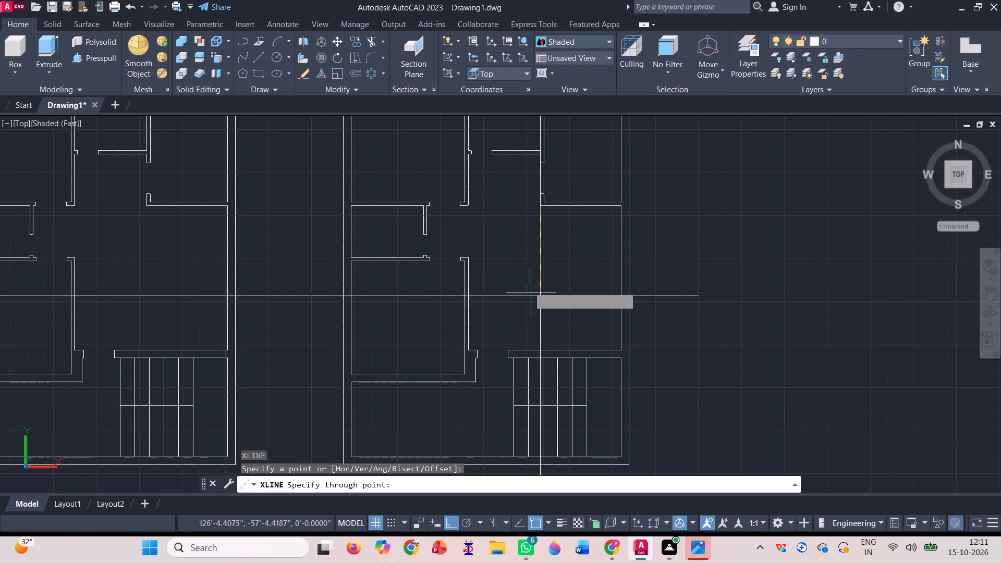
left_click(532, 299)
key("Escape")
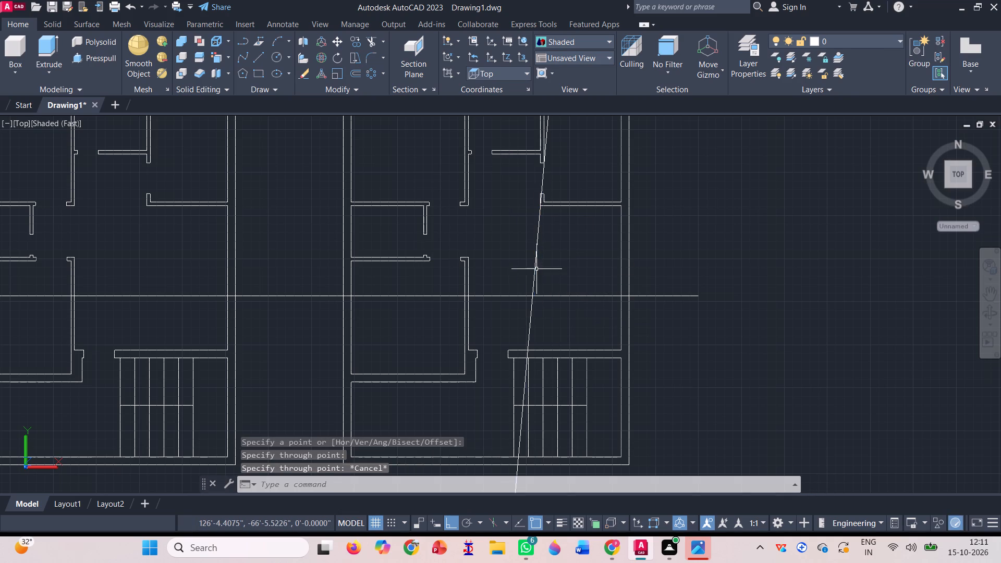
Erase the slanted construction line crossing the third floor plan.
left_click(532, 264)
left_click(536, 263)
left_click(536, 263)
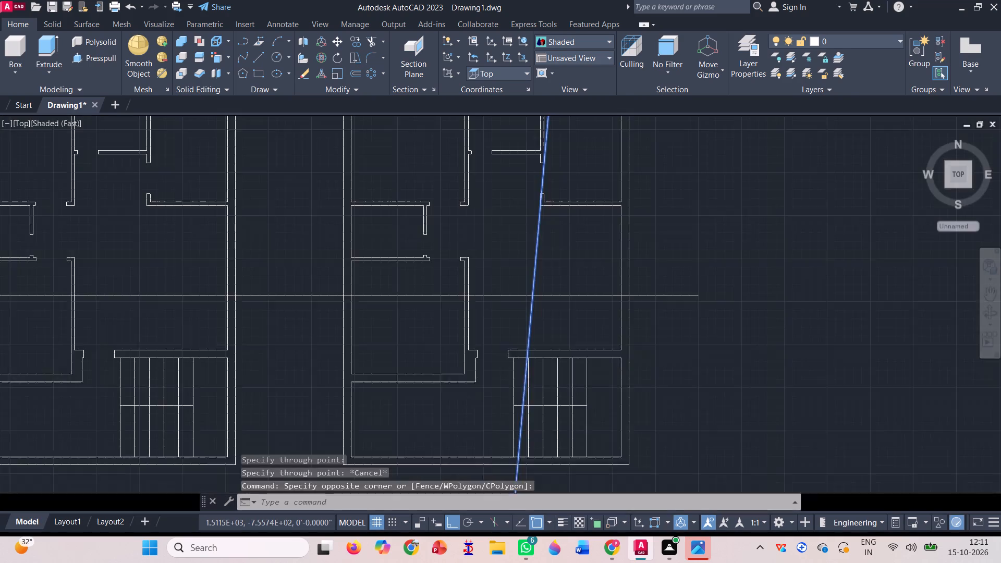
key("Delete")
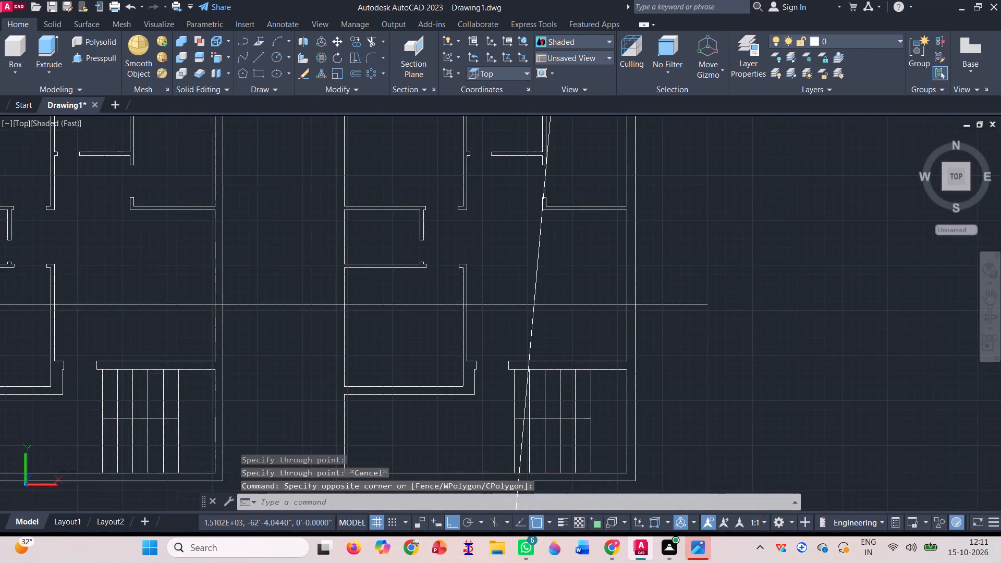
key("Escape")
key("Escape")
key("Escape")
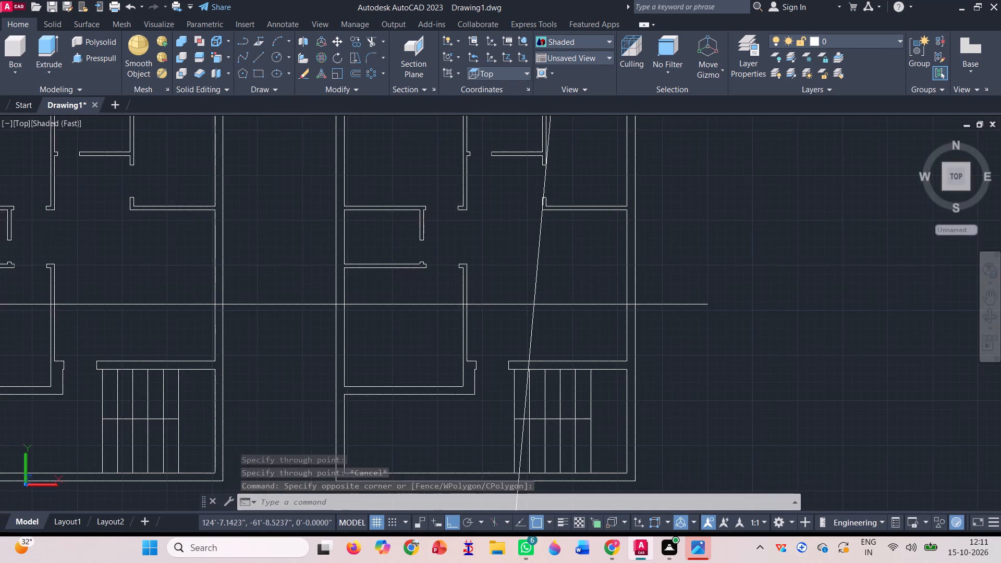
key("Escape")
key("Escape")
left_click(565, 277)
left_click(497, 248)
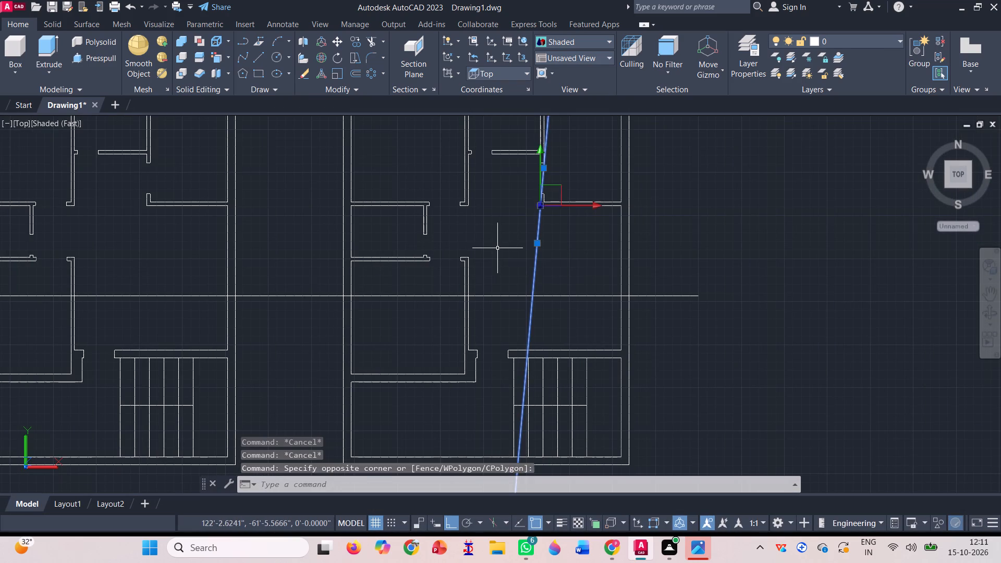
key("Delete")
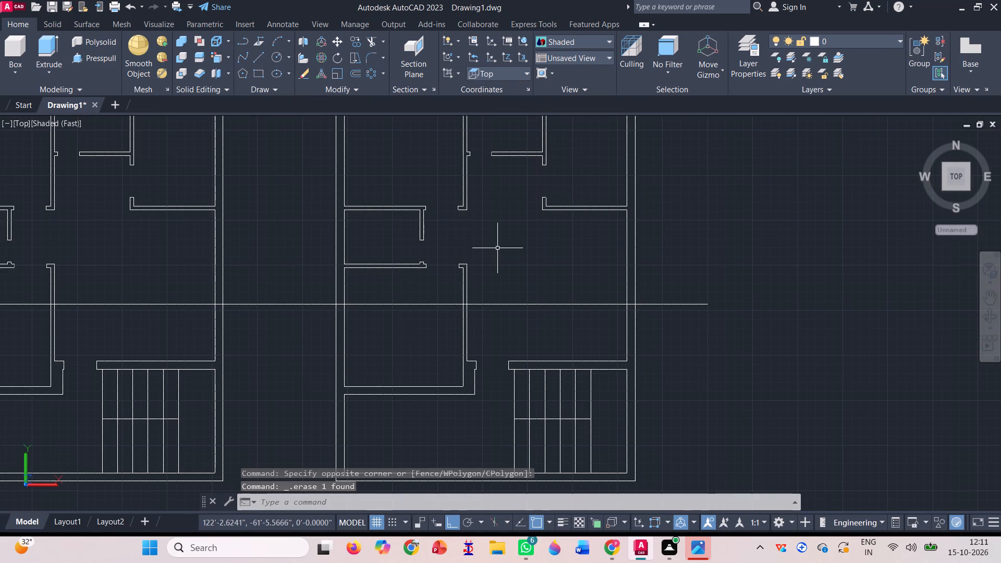
Draw a vertical construction line through the north-east room's south-west wall corner in the third floor plan.
type("xl")
key("Return")
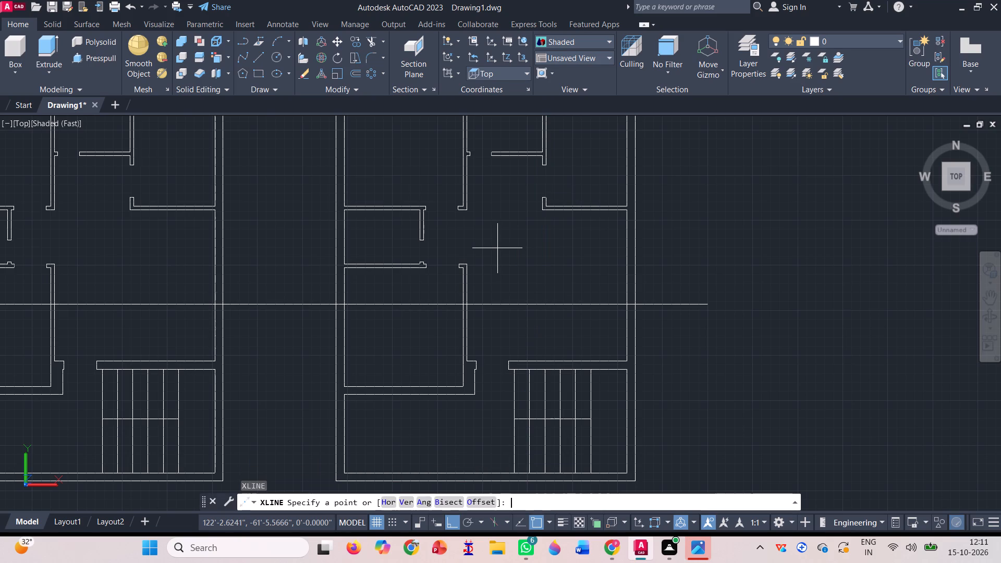
scroll(534, 211, "up", 2)
left_click(549, 210)
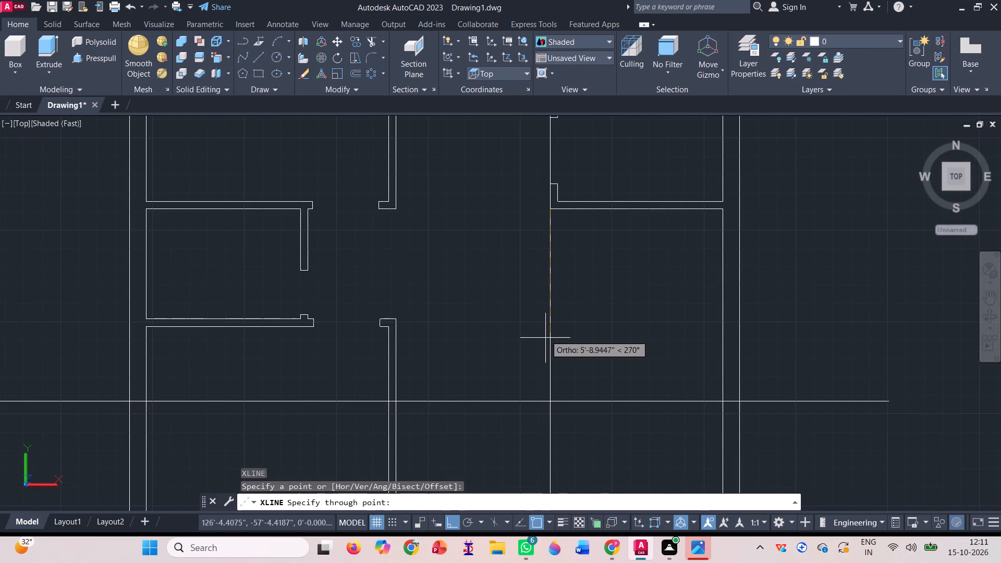
left_click(554, 380)
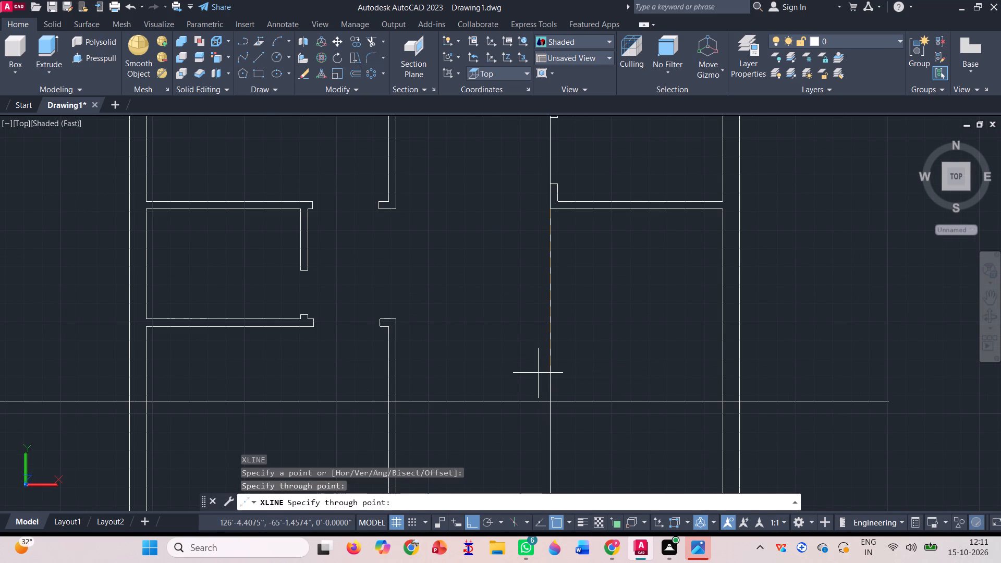
scroll(504, 304, "down", 3)
key("space")
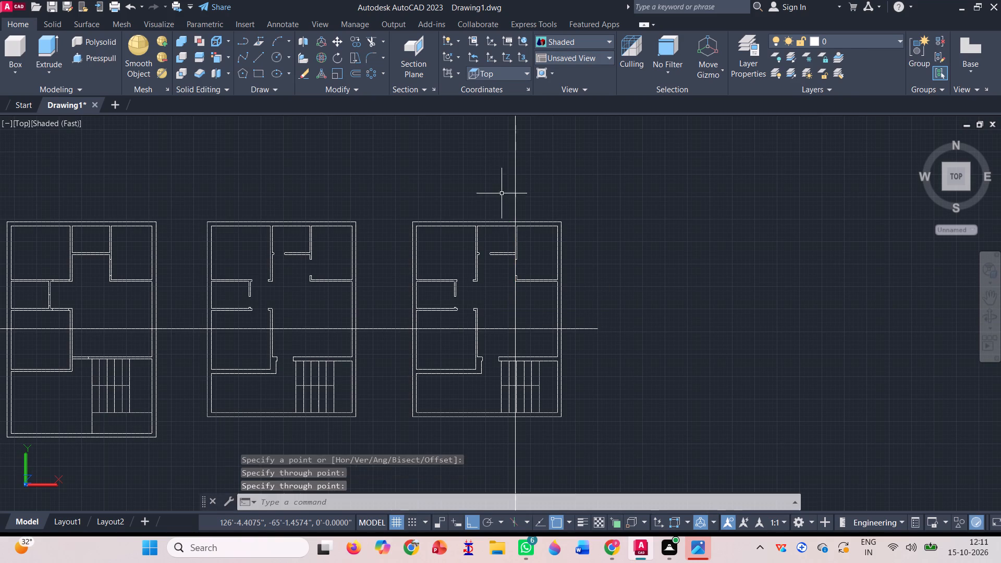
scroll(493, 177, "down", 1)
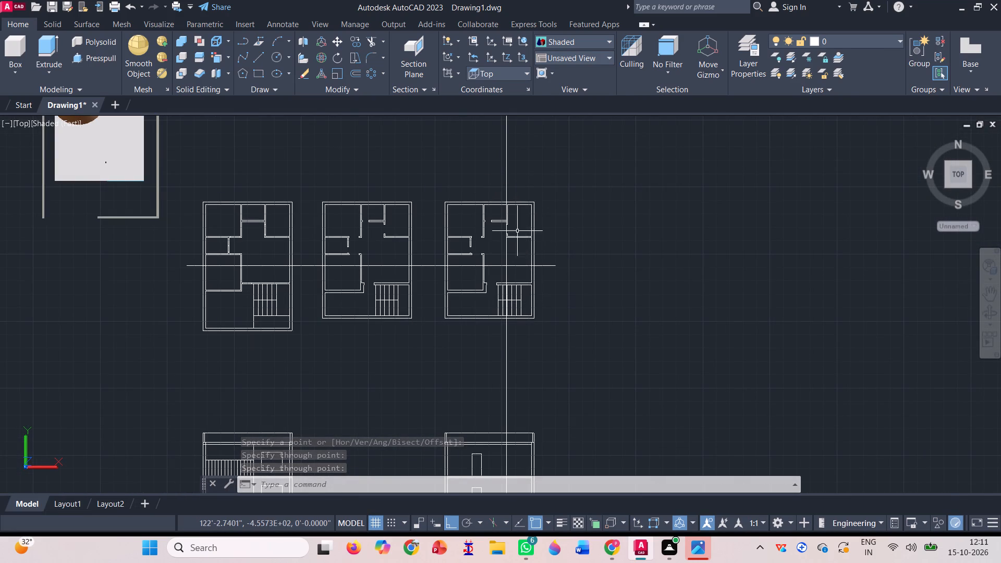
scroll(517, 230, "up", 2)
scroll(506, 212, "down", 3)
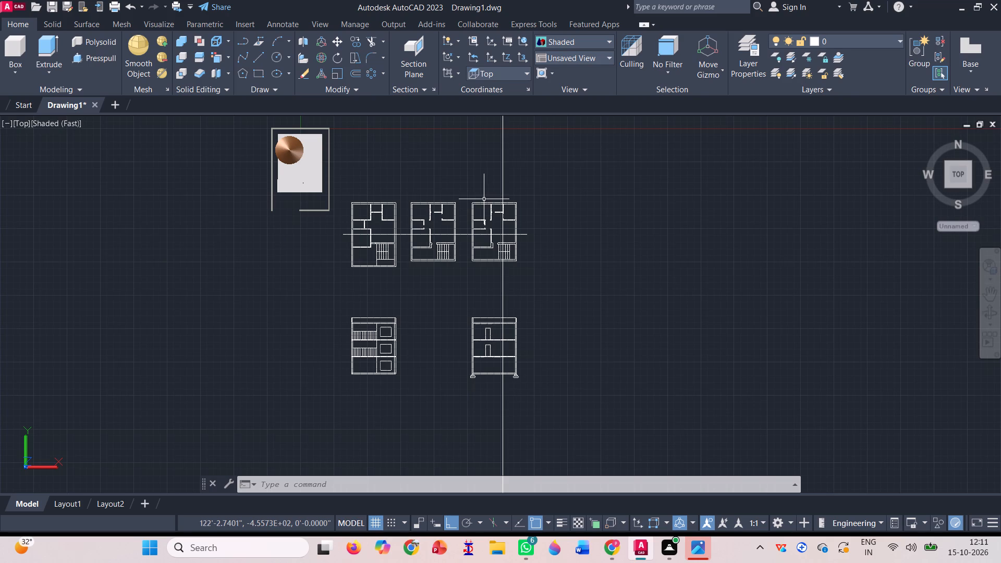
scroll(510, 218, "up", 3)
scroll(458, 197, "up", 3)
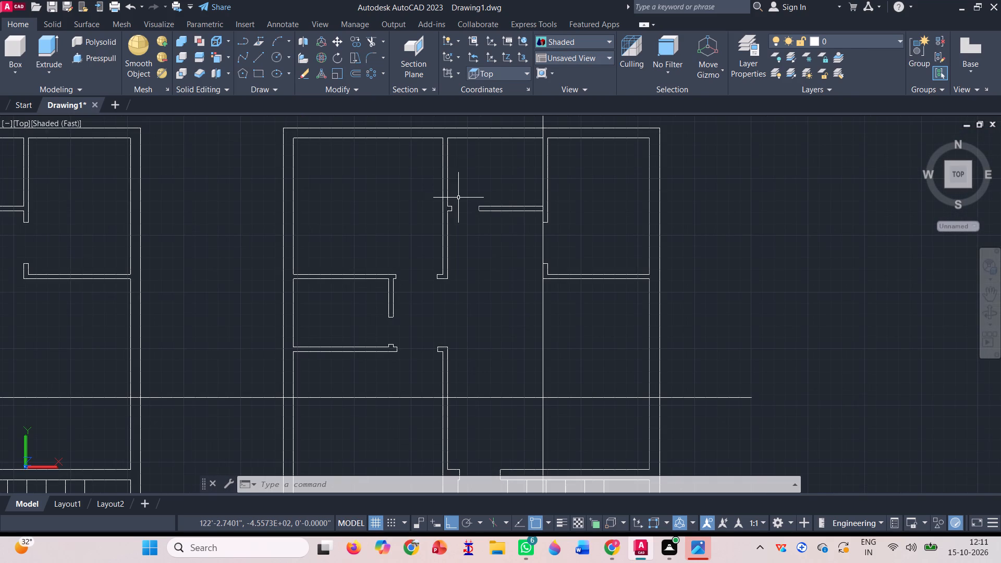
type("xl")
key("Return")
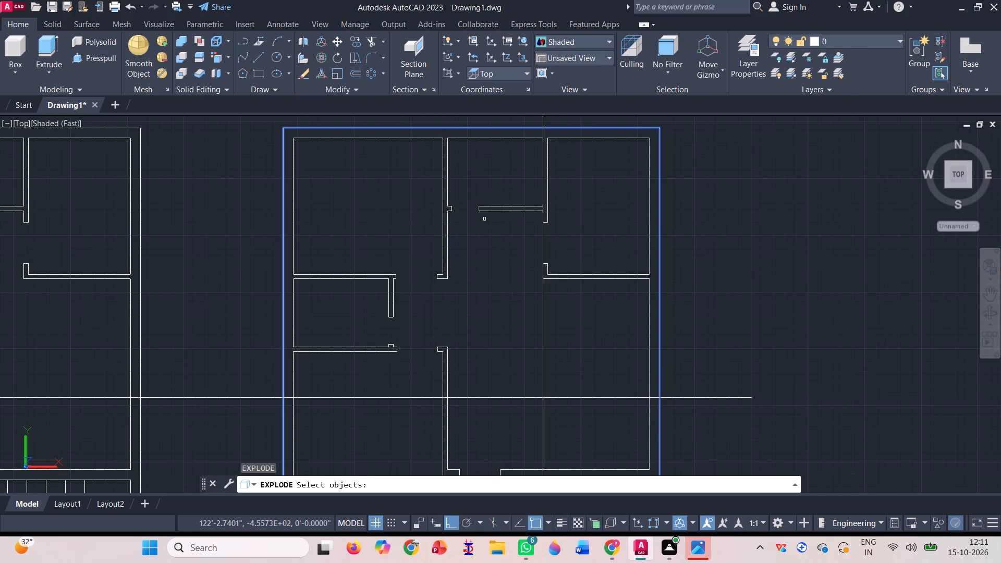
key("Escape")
Draw a vertical construction line through the east jamb of the opening in the middle north room's south wall, third floor plan.
type("xl")
key("Return")
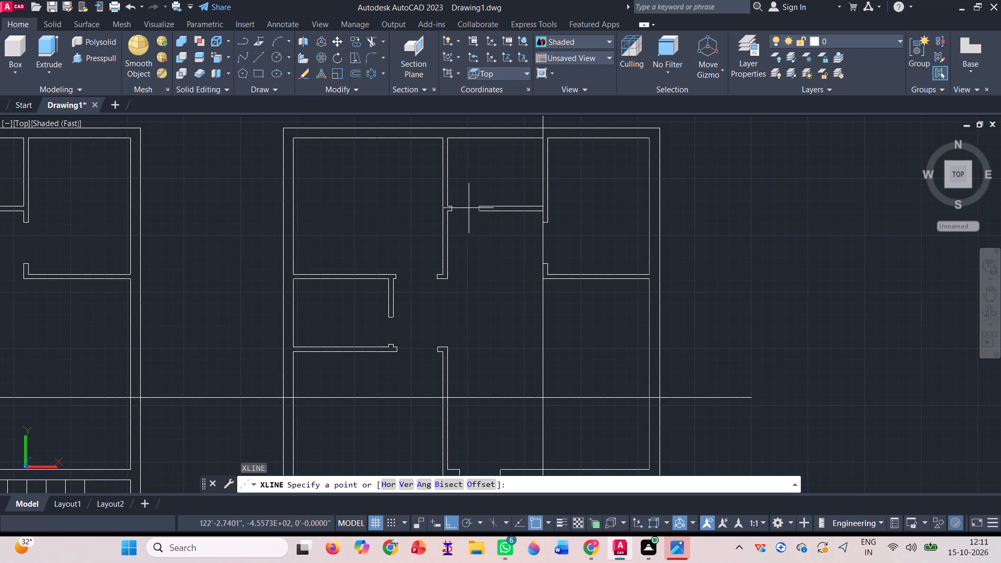
scroll(469, 206, "up", 3)
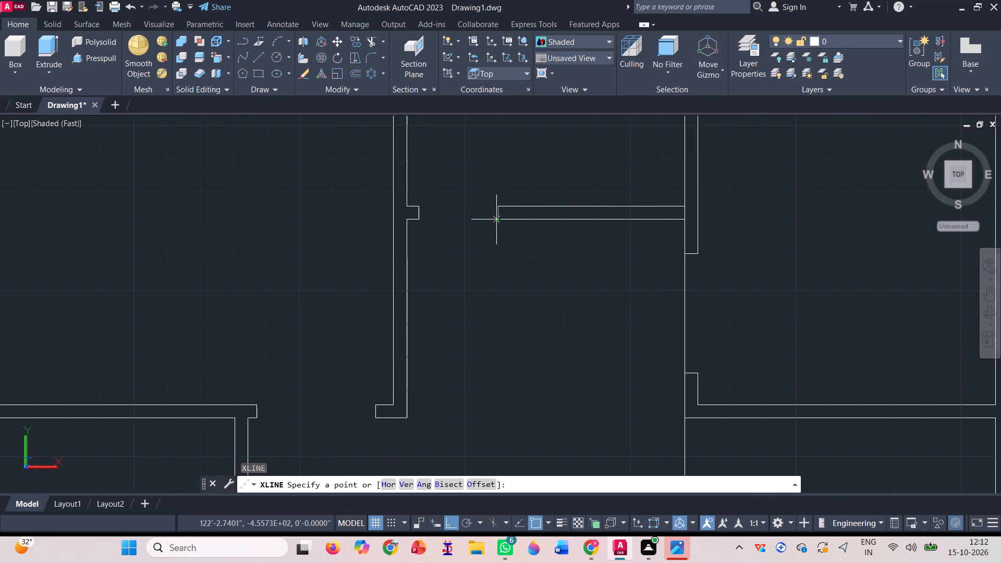
left_click(498, 217)
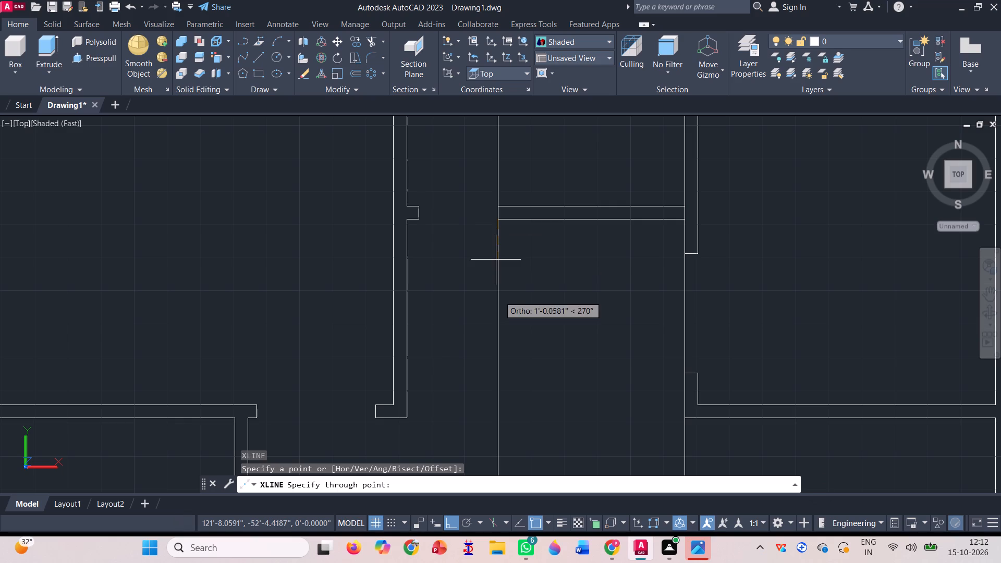
left_click(503, 309)
key("space")
Draw a vertical construction line through the west jamb of that same opening in the third floor plan.
type("xl")
key("Return")
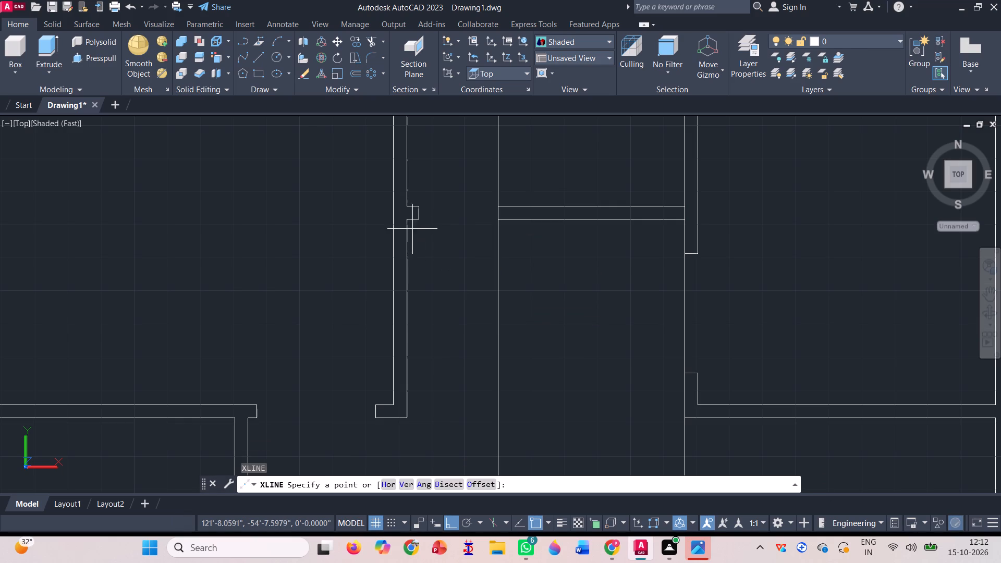
left_click(419, 222)
scroll(435, 198, "down", 2)
left_click(438, 321)
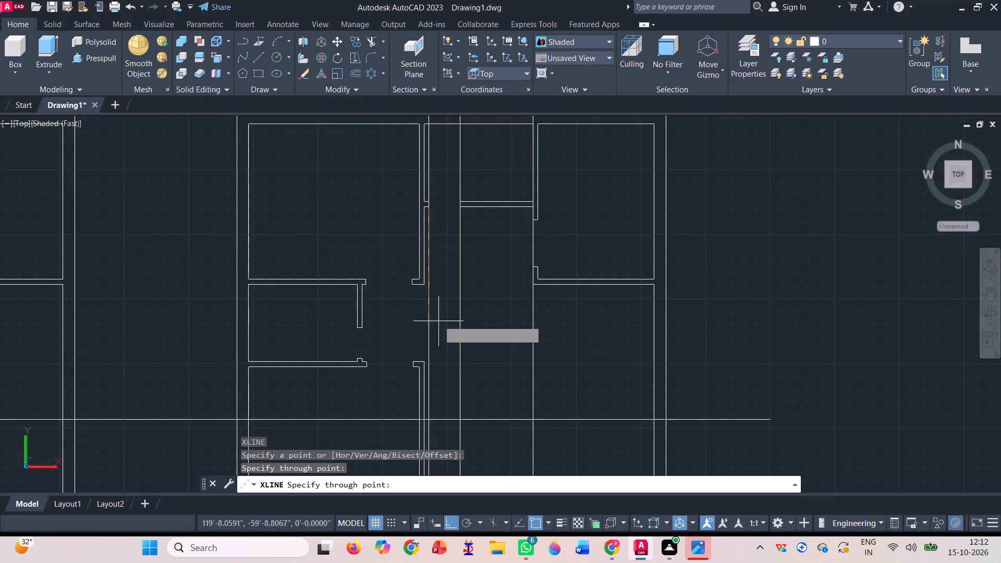
scroll(424, 190, "down", 3)
key("space")
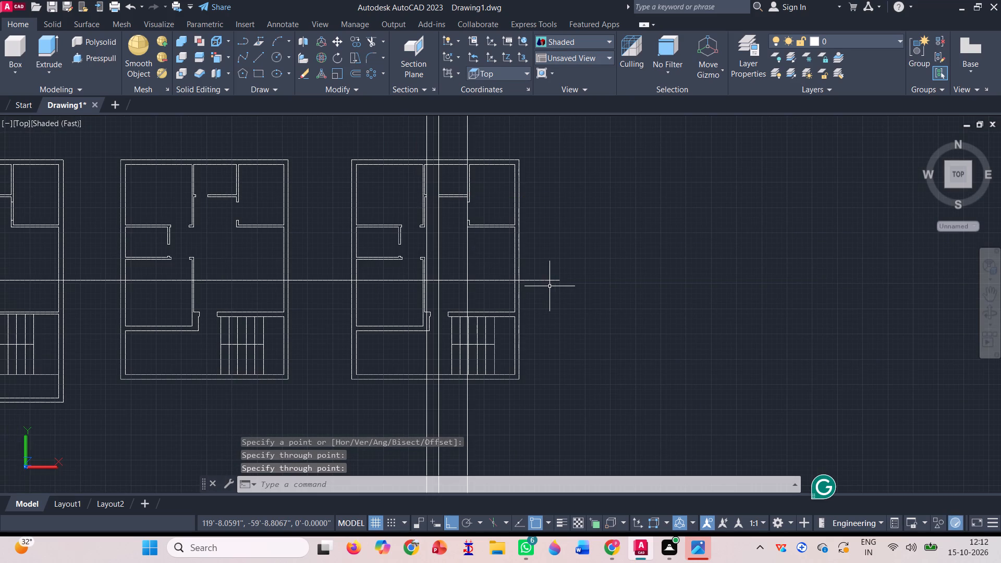
Draw a 7' high opening outline on the section's top storey, from its floor line between the two projected jamb lines.
scroll(468, 197, "down", 2)
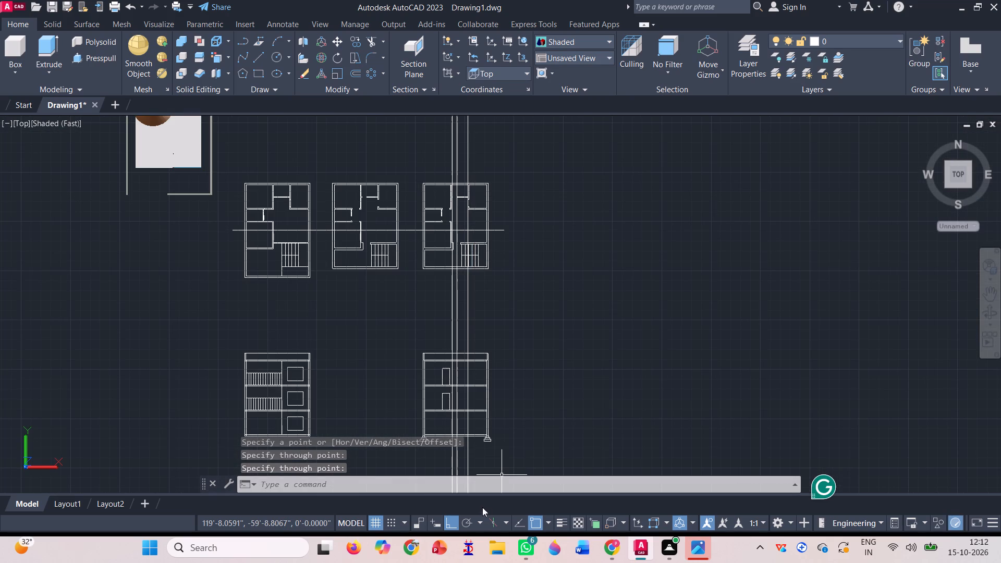
scroll(459, 481, "up", 2)
scroll(446, 422, "up", 3)
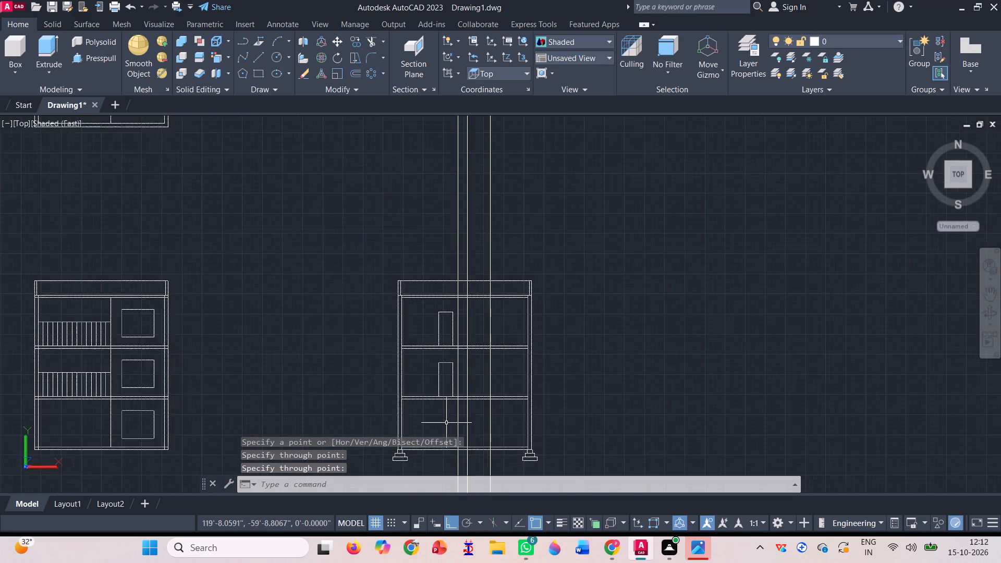
scroll(458, 302, "up", 3)
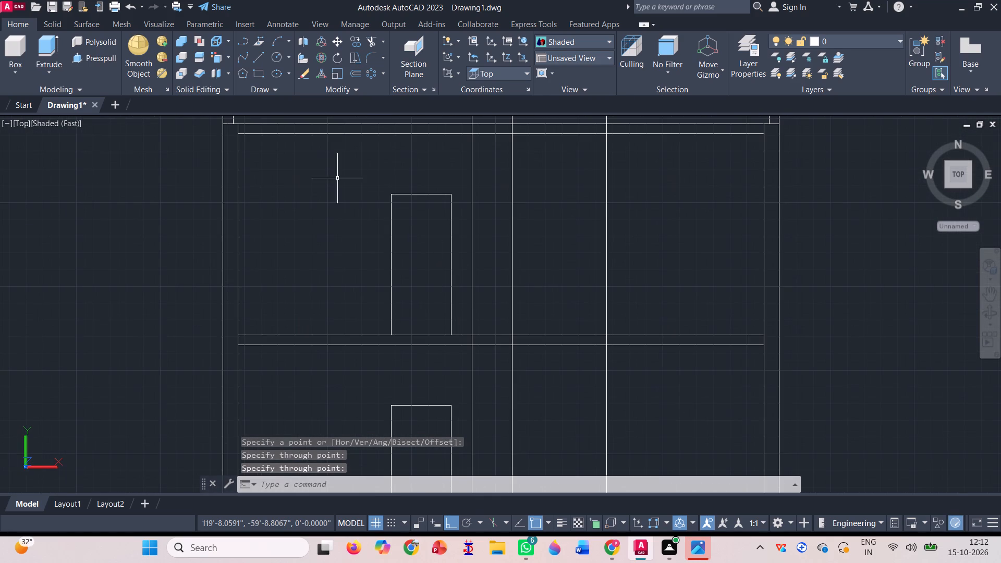
left_click(252, 57)
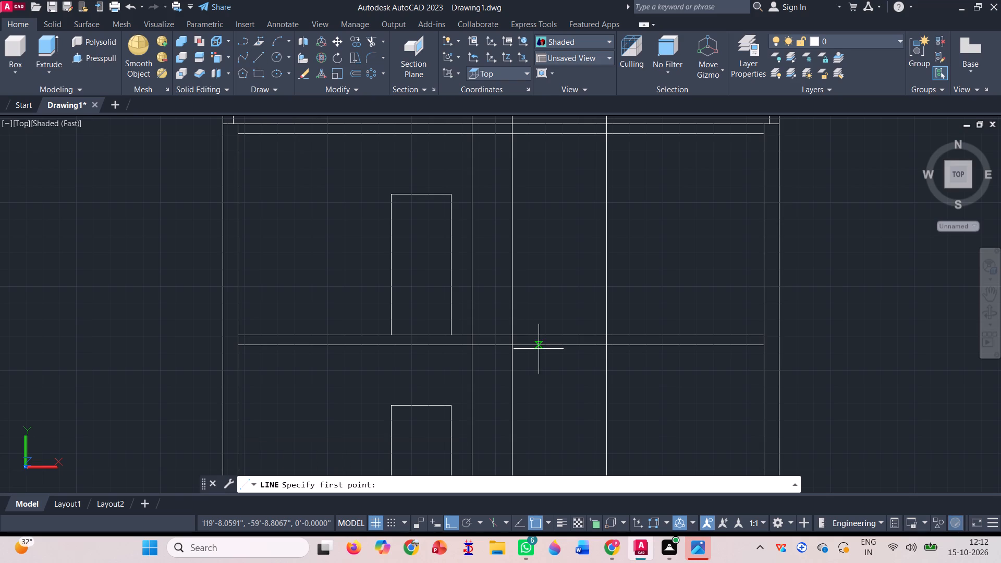
scroll(485, 321, "up", 2)
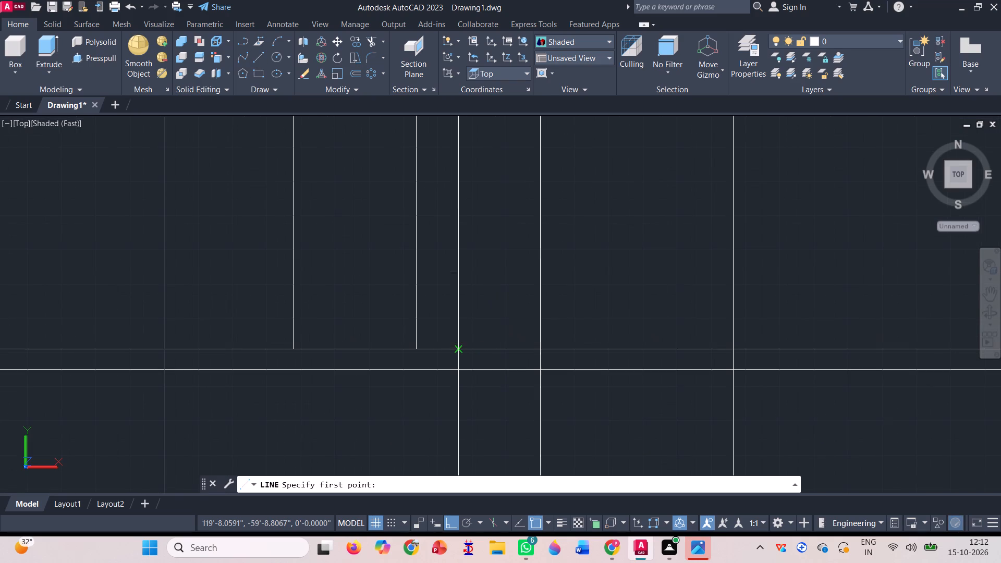
left_click(460, 349)
scroll(466, 394, "down", 2)
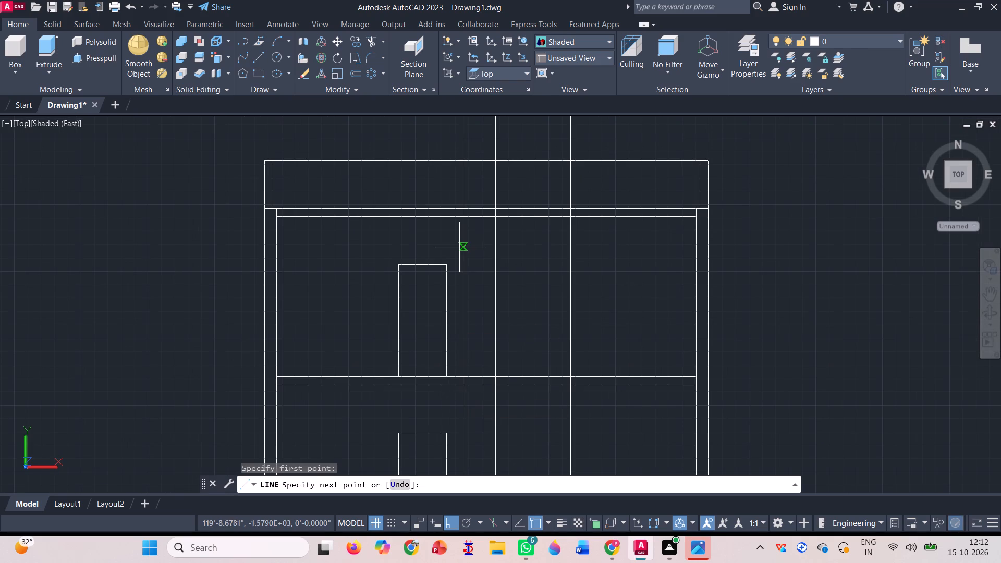
type("7'")
key("Return")
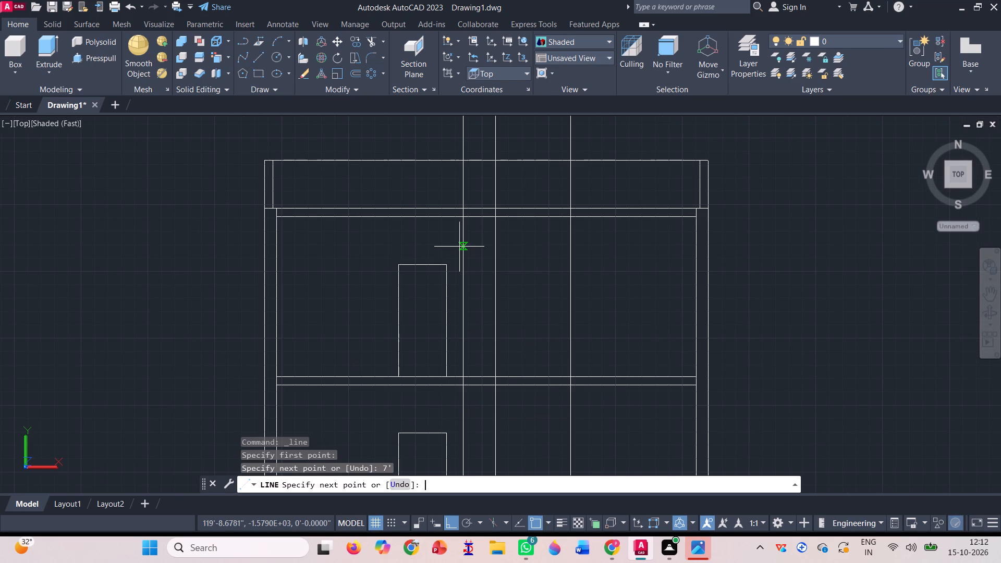
scroll(501, 266, "up", 2)
left_click(491, 260)
scroll(496, 239, "down", 2)
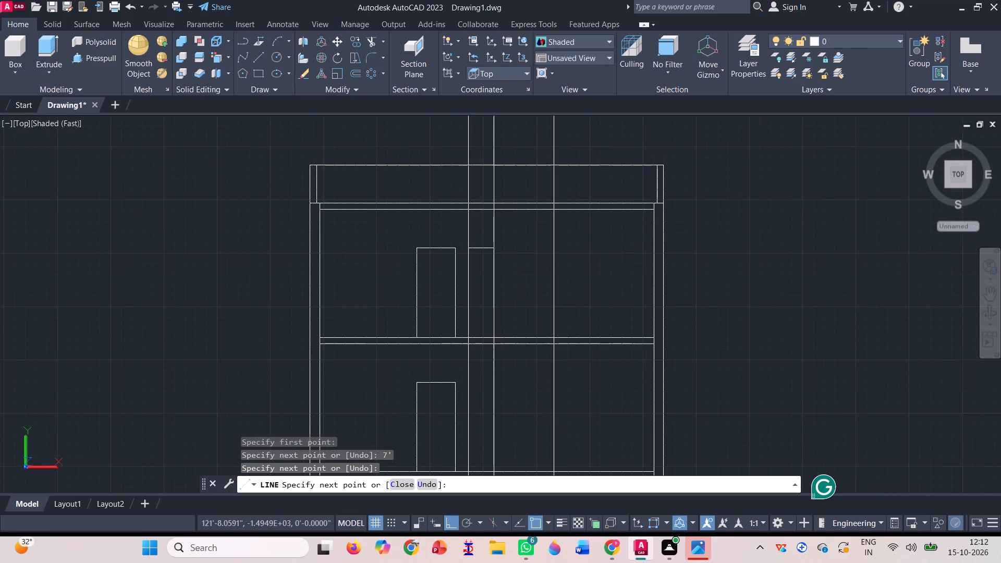
scroll(499, 345, "up", 5)
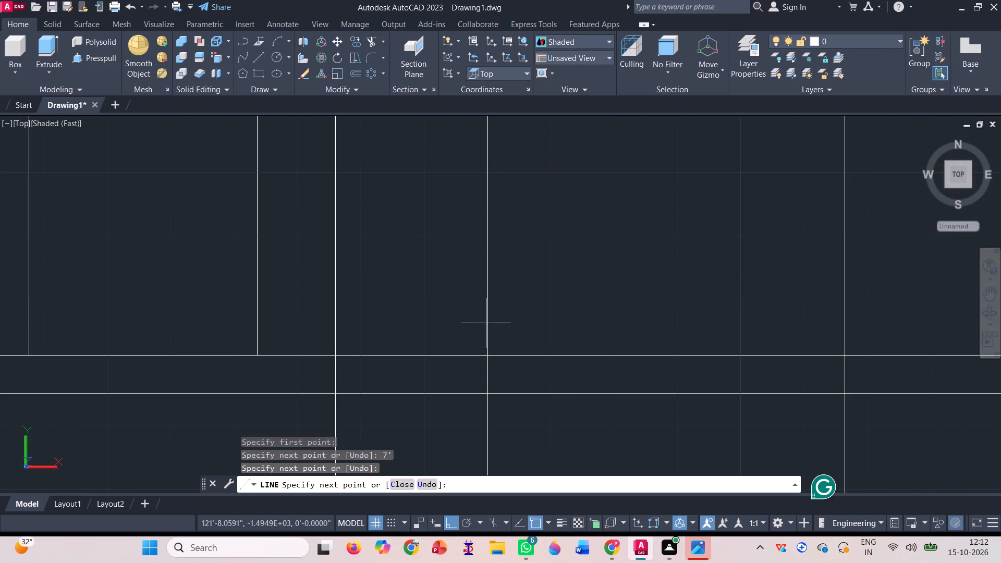
left_click(485, 357)
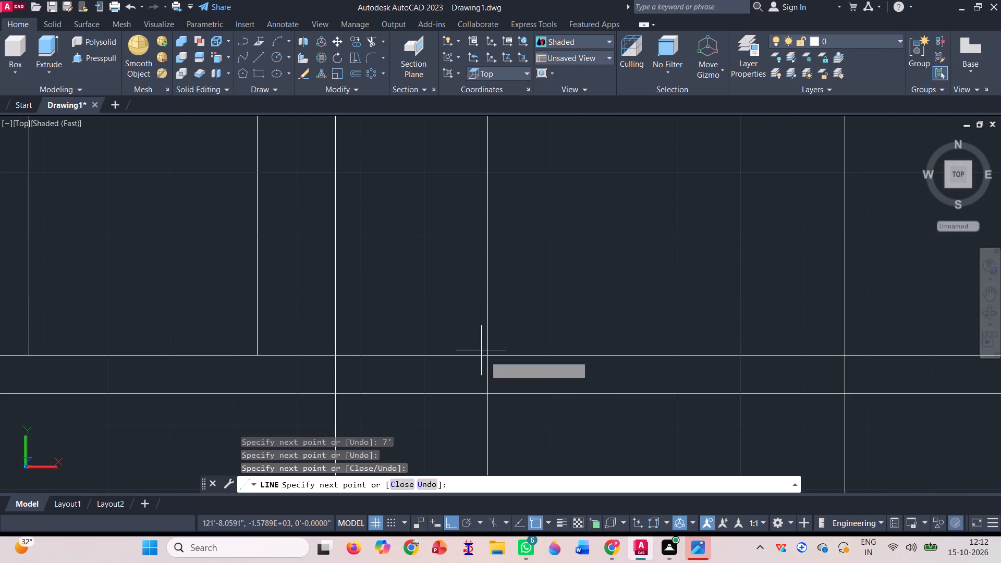
key("space")
Draw a matching 7' high opening outline on the section's middle storey between the same two projected jamb lines.
scroll(450, 279, "down", 4)
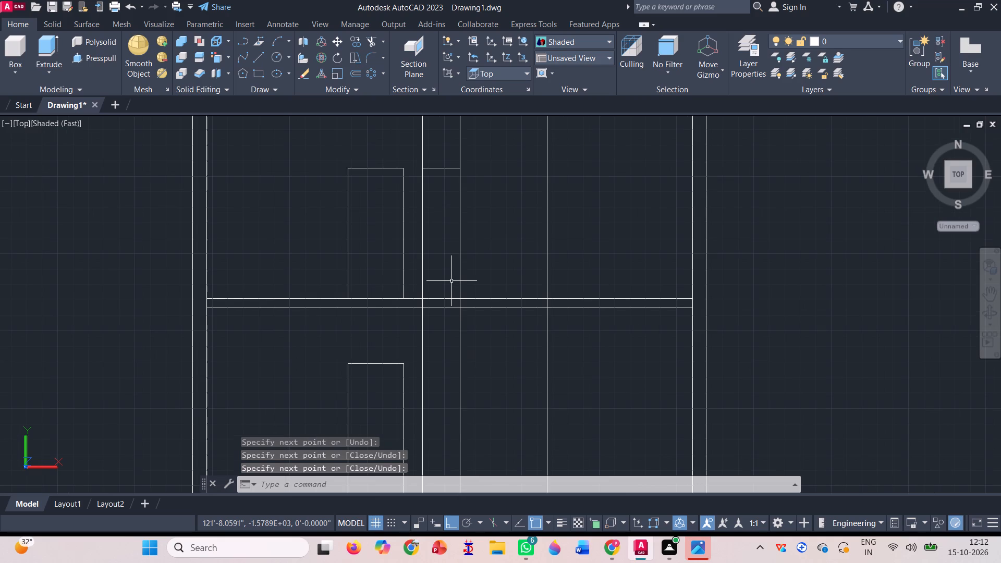
key("l")
key("Return")
scroll(448, 263, "down", 1)
scroll(400, 451, "up", 1)
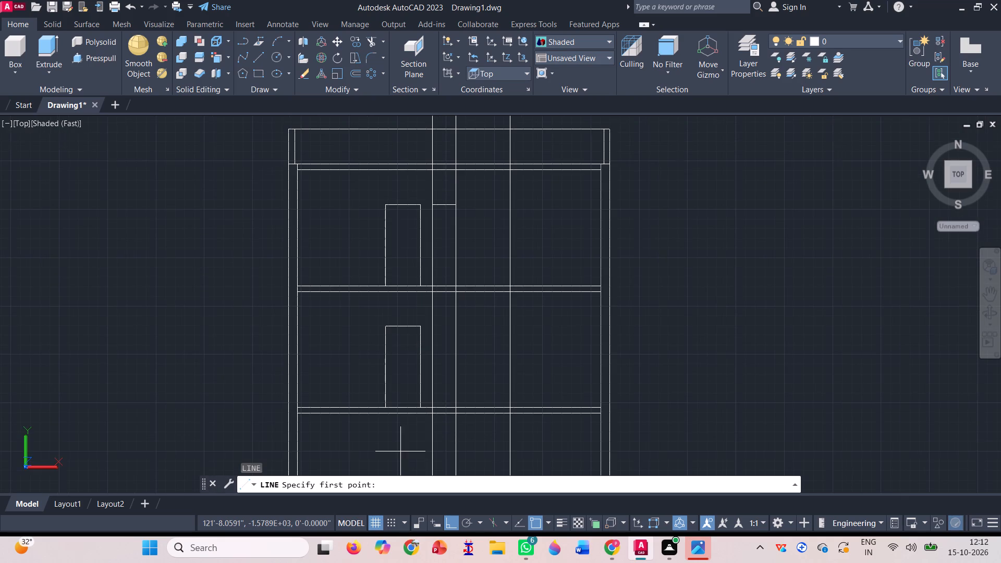
scroll(400, 451, "up", 1)
scroll(476, 352, "up", 3)
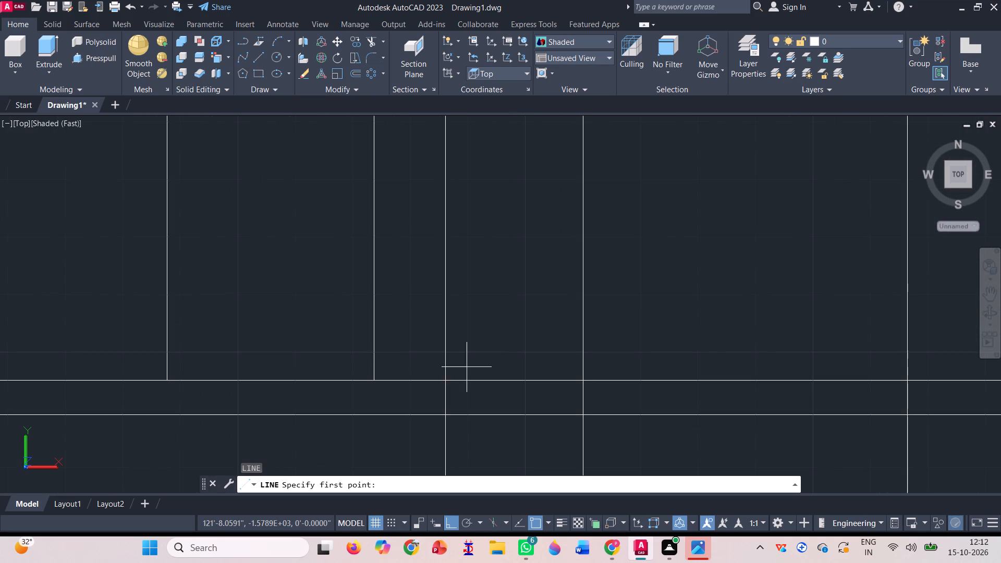
left_click(445, 375)
scroll(392, 423, "down", 2)
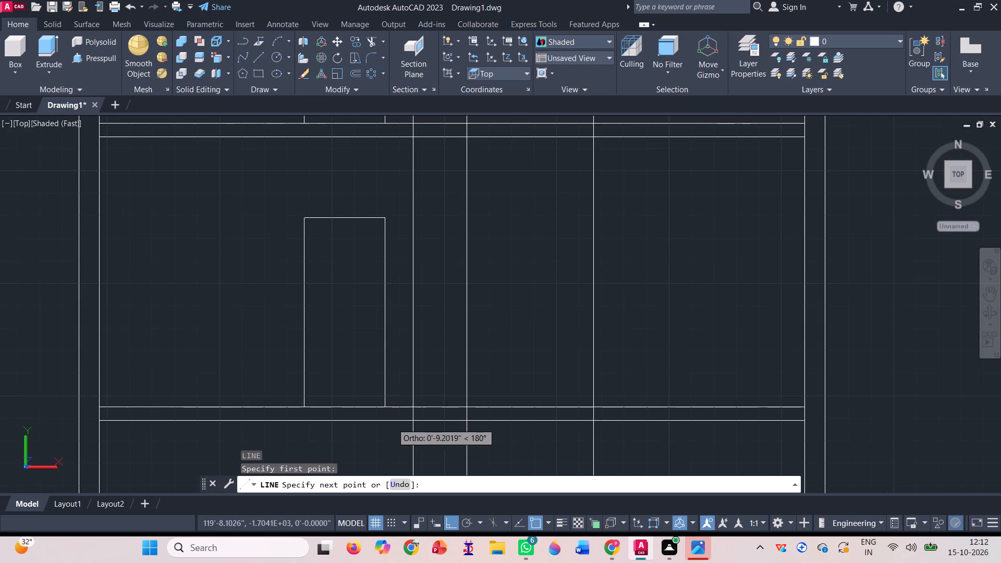
type("7'")
key("Return")
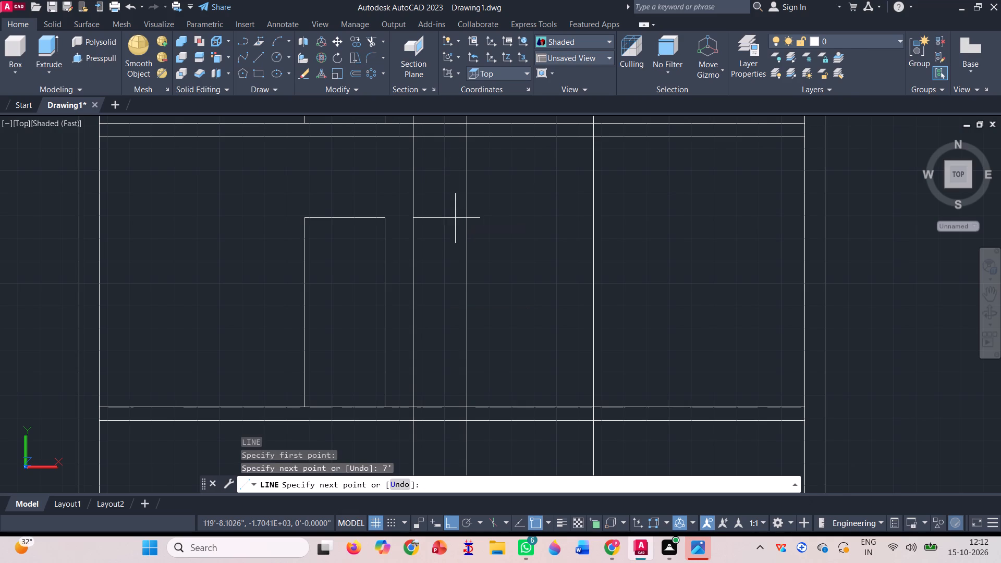
scroll(446, 209, "up", 2)
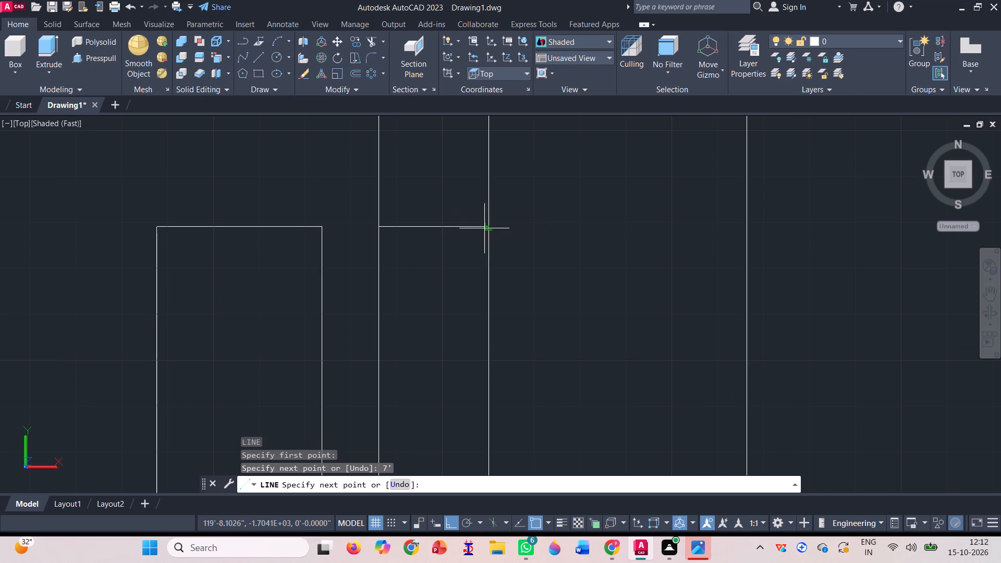
left_click(489, 224)
scroll(424, 162, "down", 2)
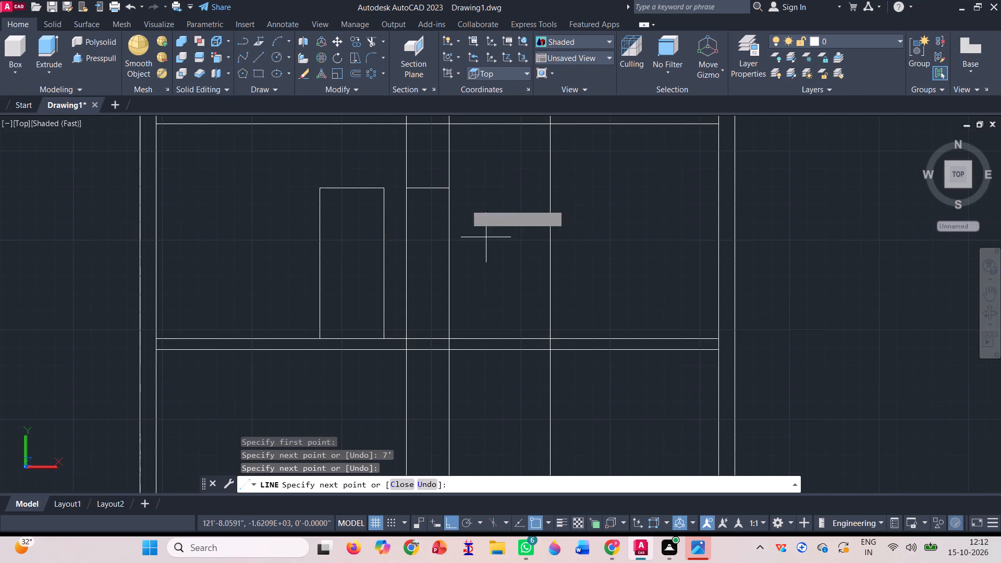
scroll(455, 345, "up", 3)
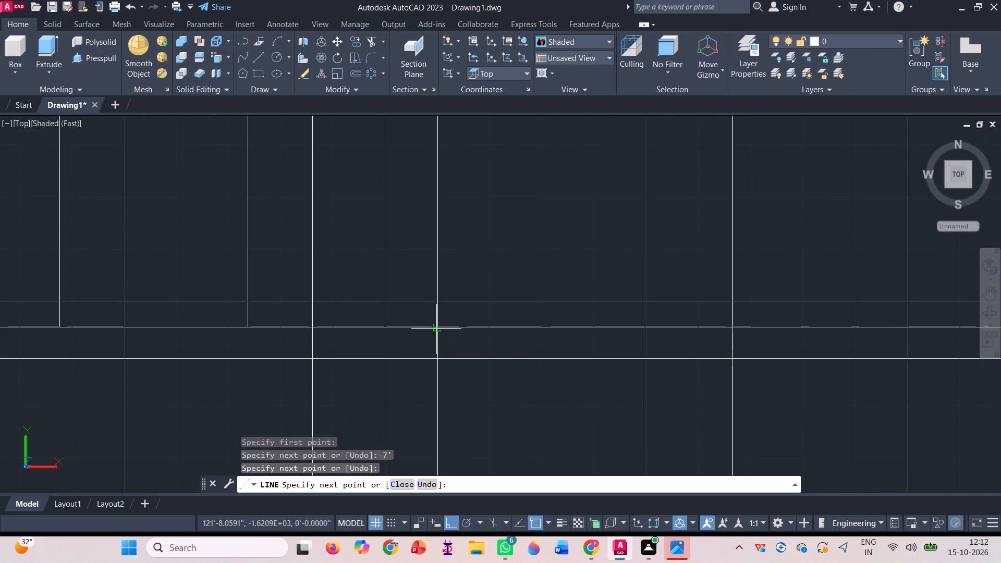
left_click(436, 327)
scroll(439, 348, "down", 1)
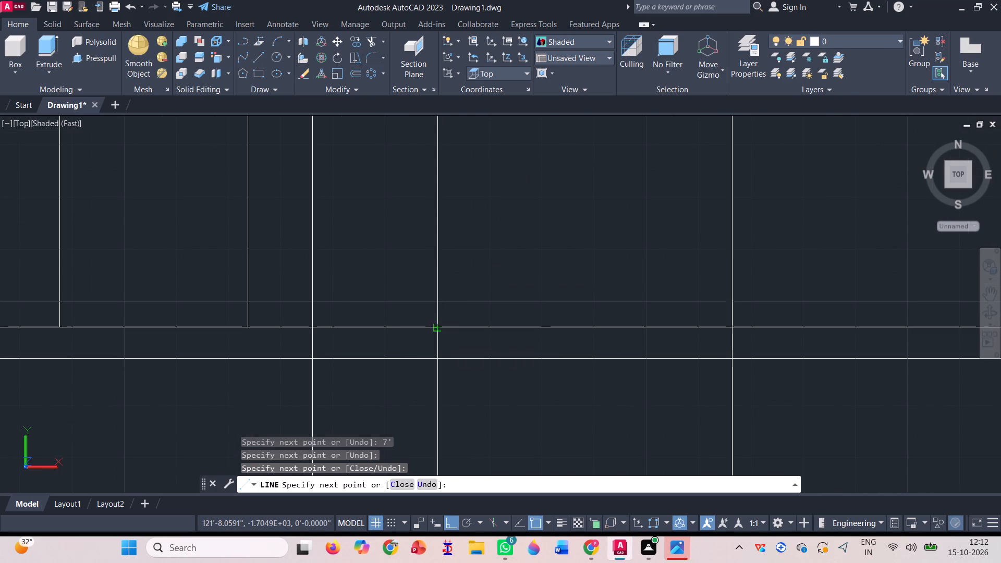
scroll(439, 348, "down", 4)
key("space")
Erase the three vertical construction lines running through the third floor plan and the section.
scroll(425, 387, "down", 2)
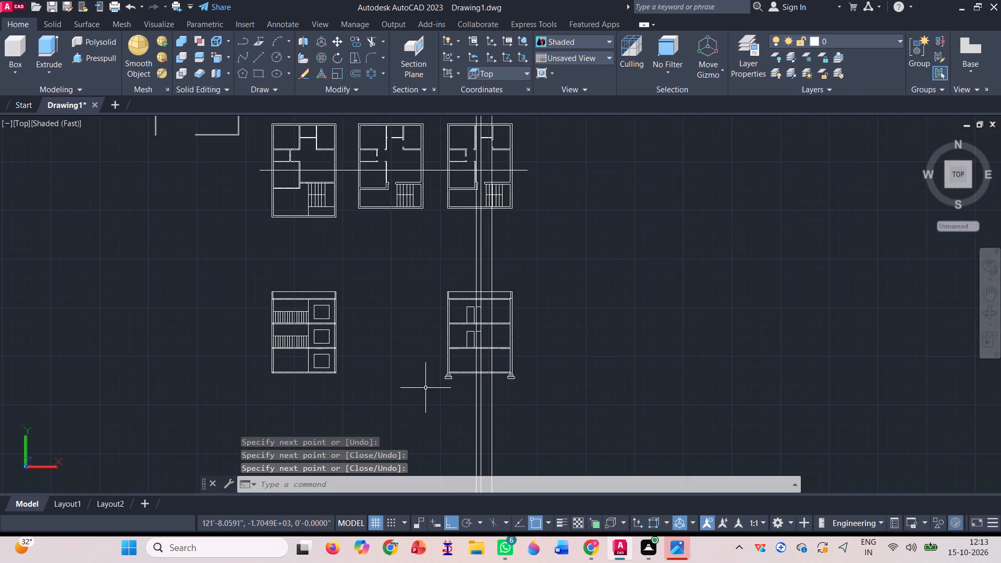
scroll(488, 120, "up", 2)
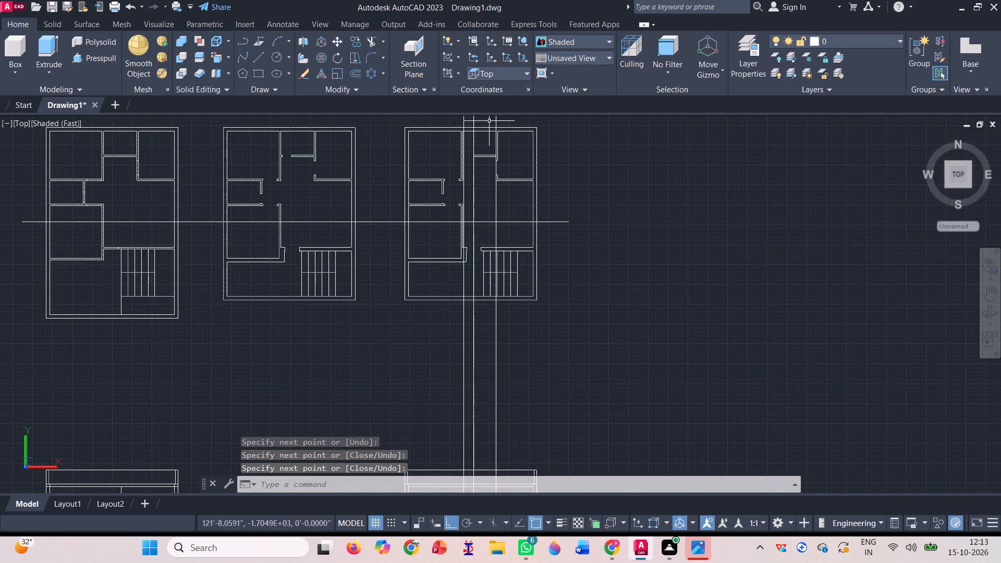
scroll(502, 150, "up", 3)
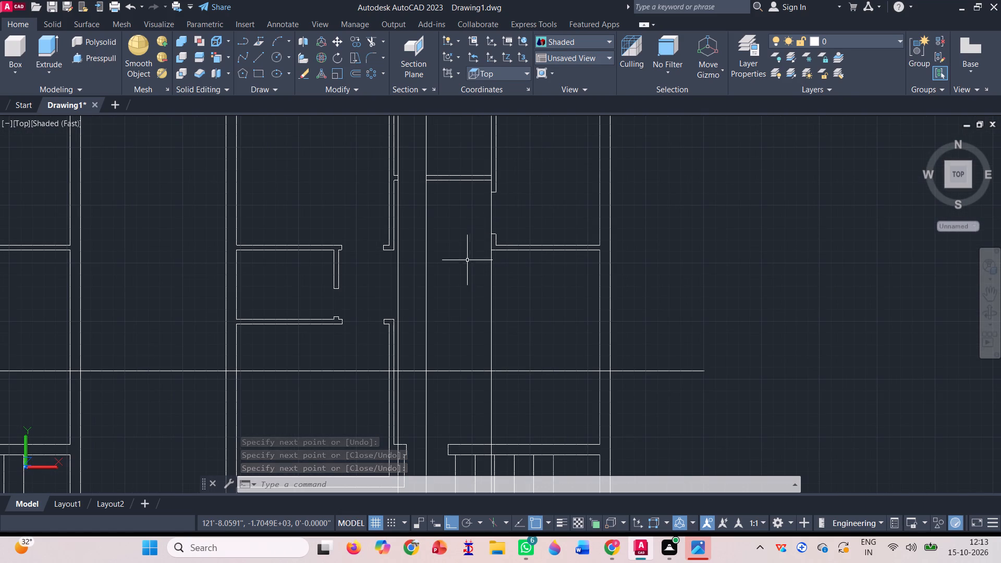
scroll(459, 220, "down", 3)
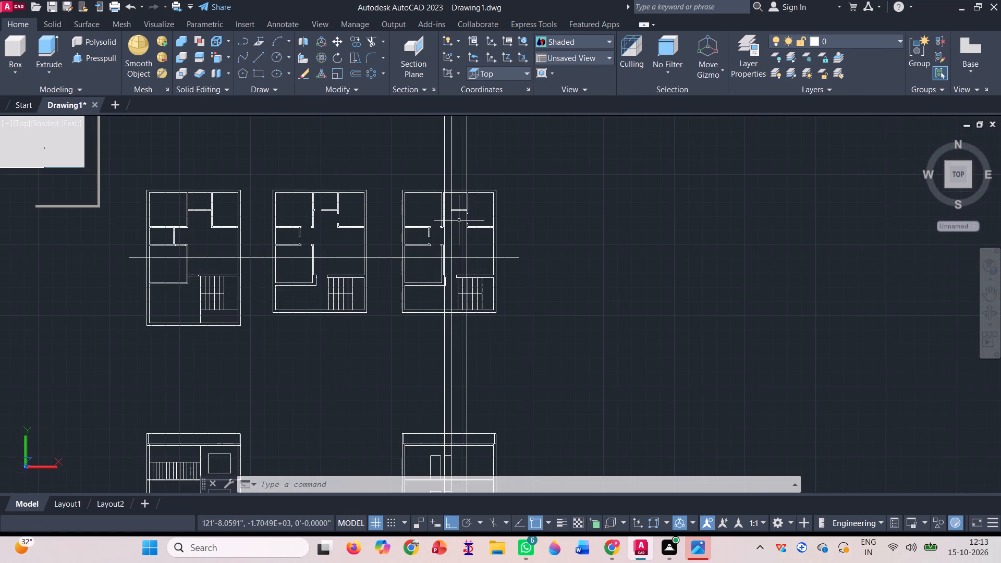
scroll(459, 220, "down", 2)
left_click(481, 412)
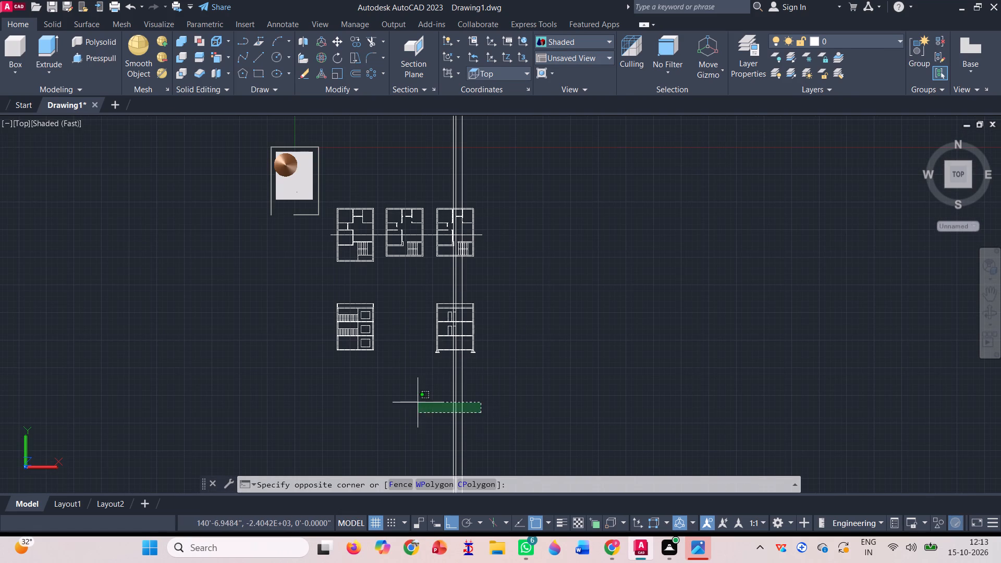
left_click(418, 400)
key("Delete")
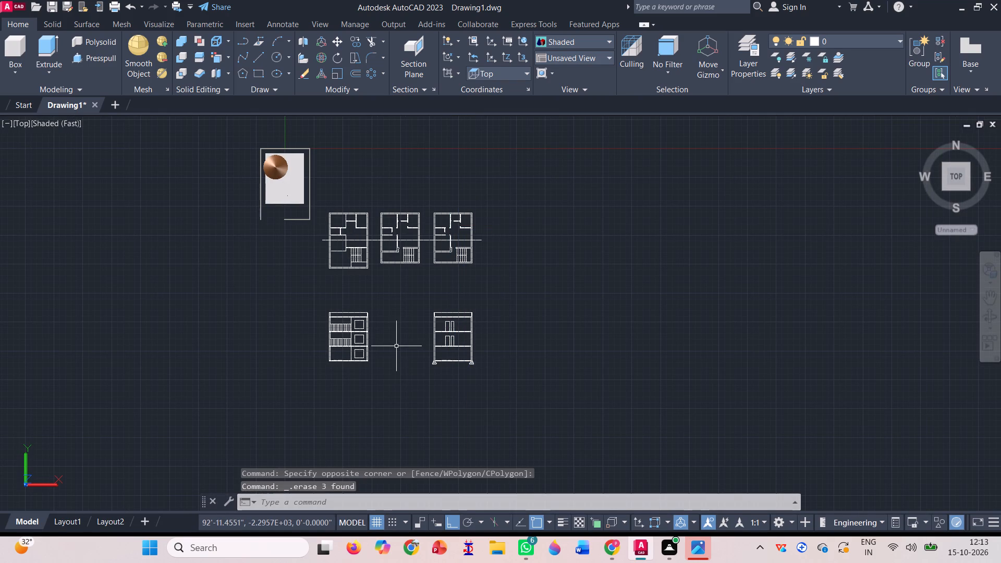
Draw a door outline 3' wide and 7' high on the elevation's ground-storey floor line, just west of the vertical dividing line.
scroll(396, 346, "up", 1)
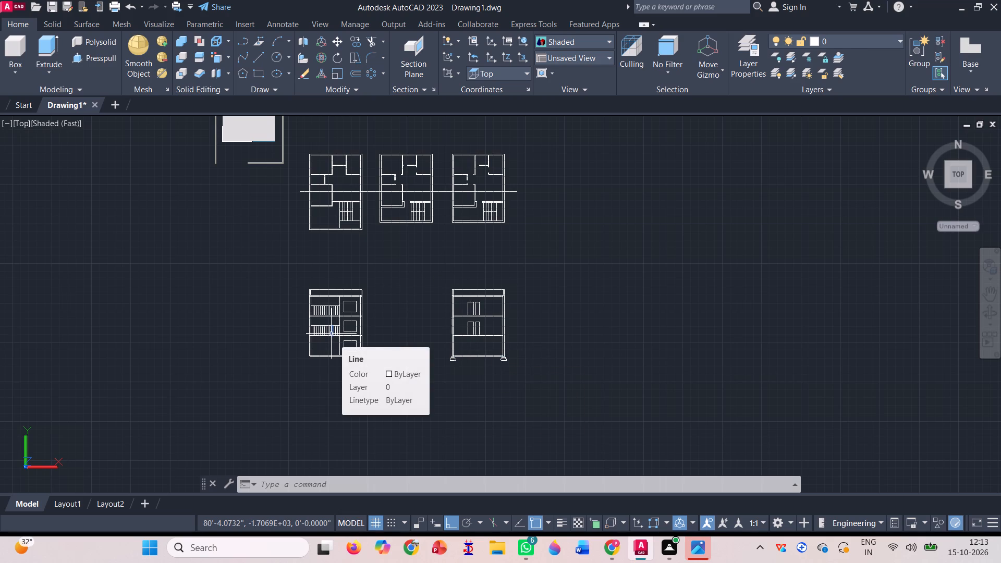
scroll(333, 356, "up", 2)
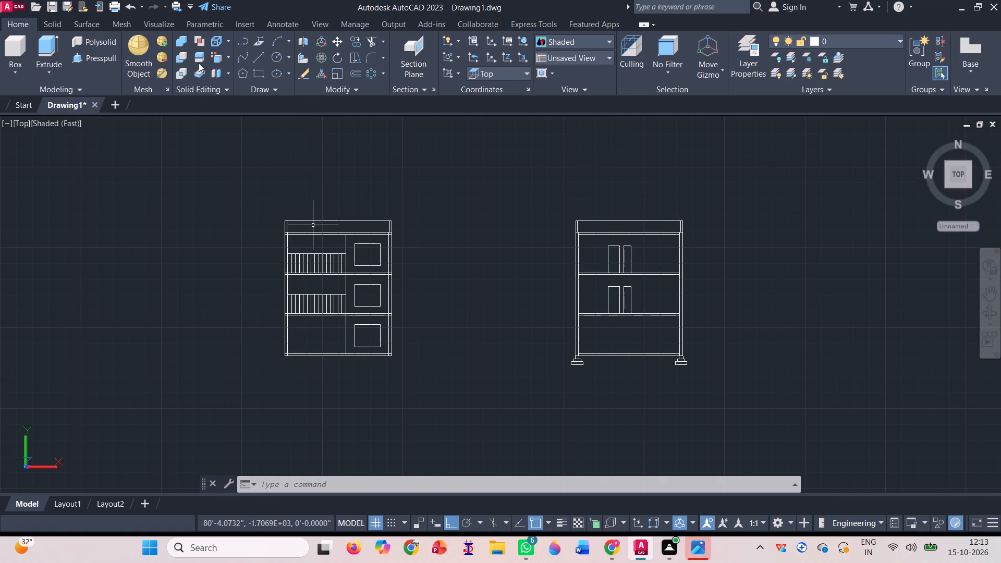
left_click(261, 53)
scroll(338, 327, "up", 3)
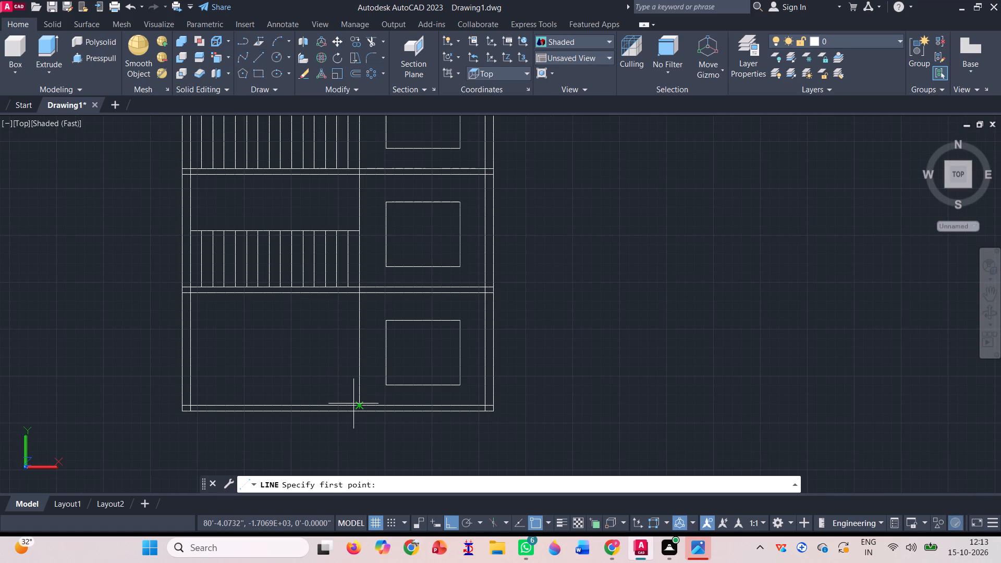
scroll(353, 403, "up", 2)
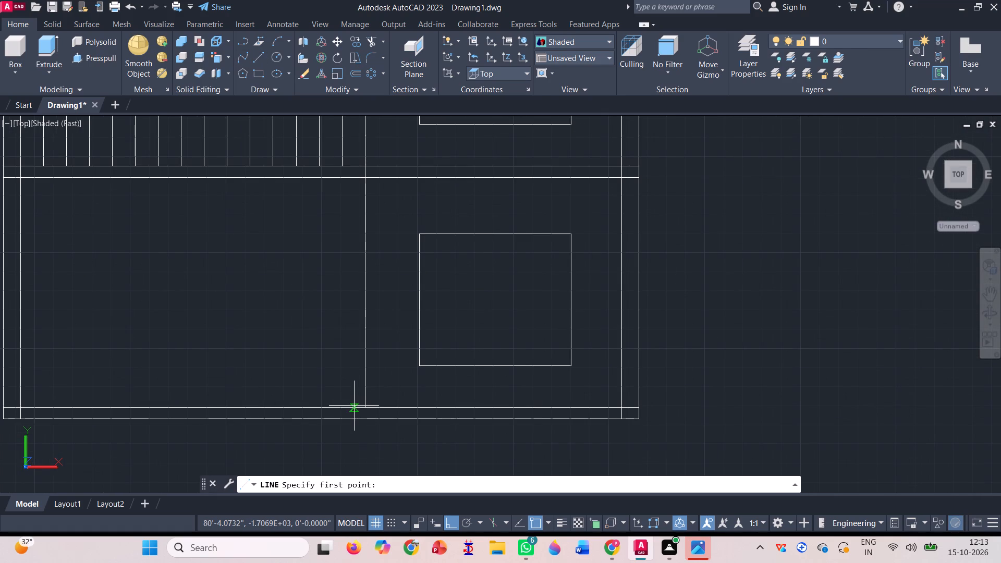
left_click(354, 407)
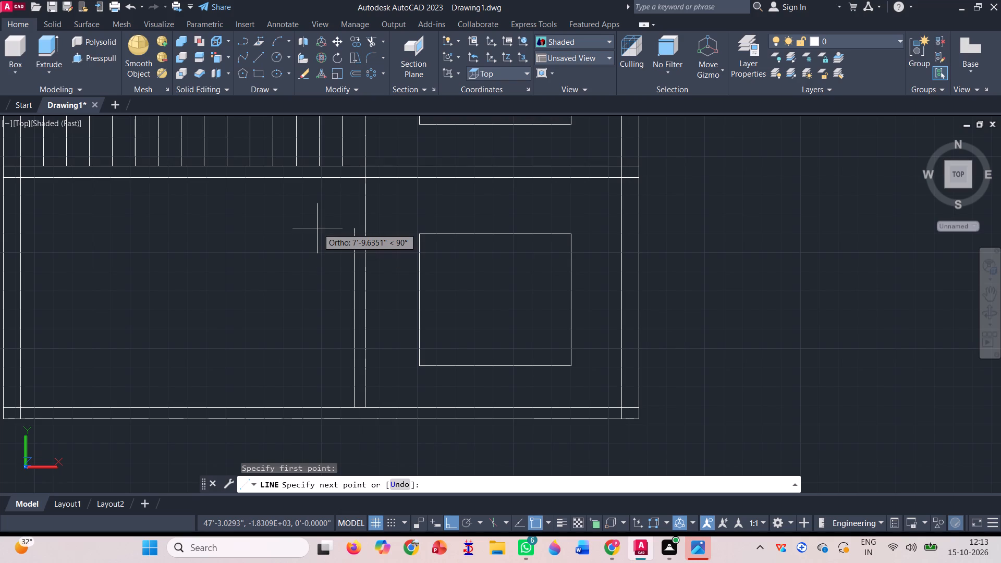
type("7'")
key("Return")
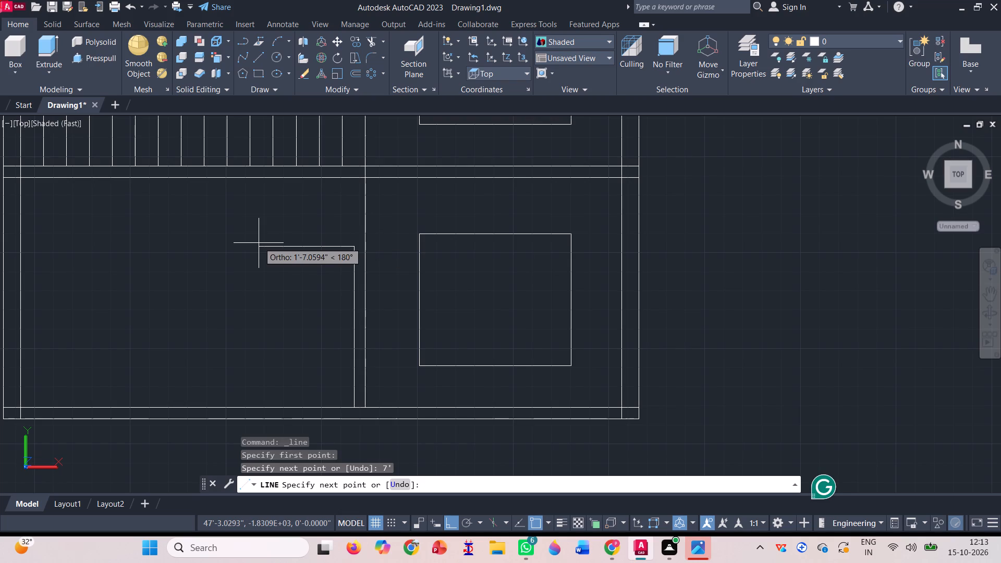
type("3'")
key("Return")
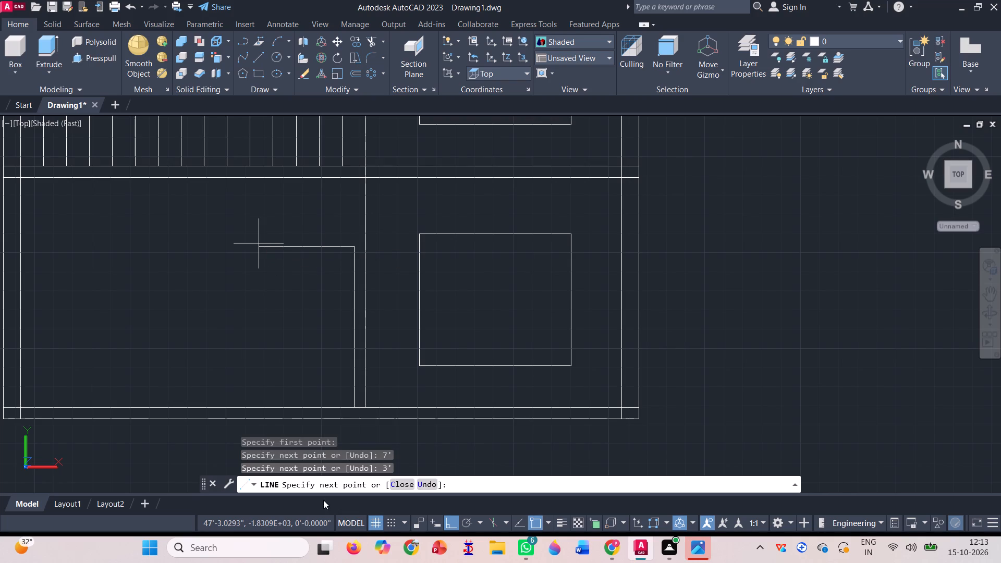
left_click(284, 407)
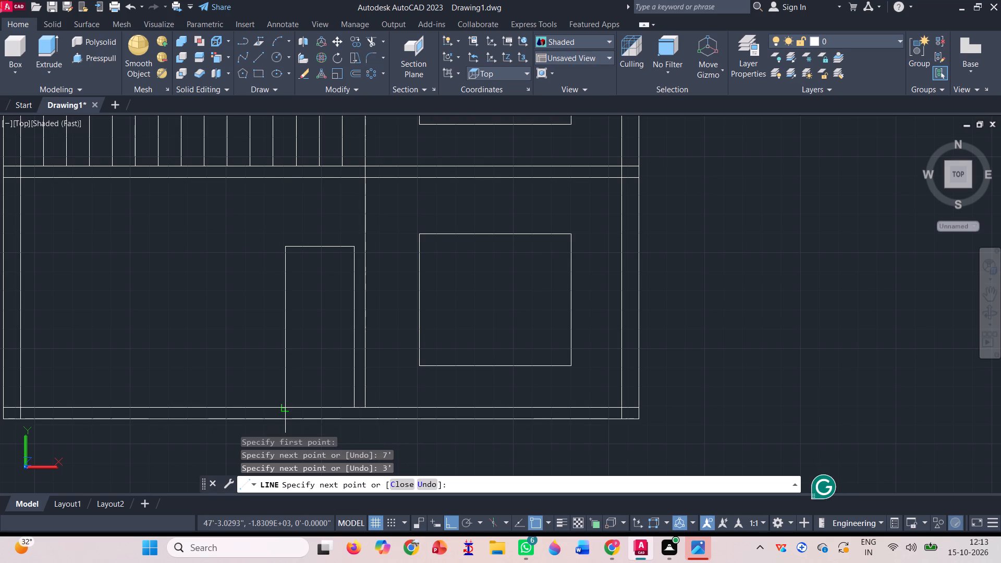
key("space")
Copy the ground-storey door outline straight up to the elevation's middle storey, with its base on that storey's floor line.
scroll(322, 395, "down", 2)
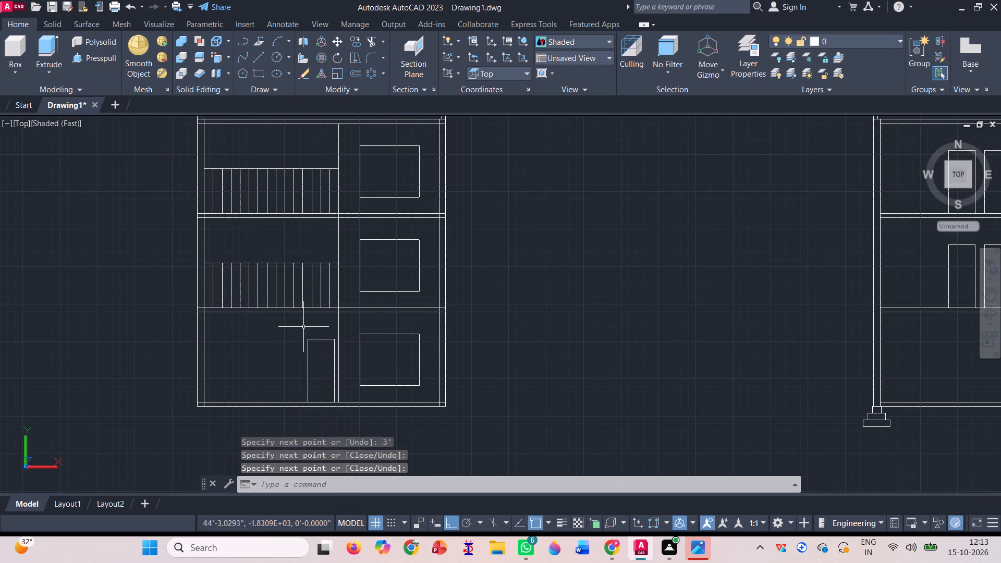
left_click(358, 40)
scroll(311, 362, "up", 3)
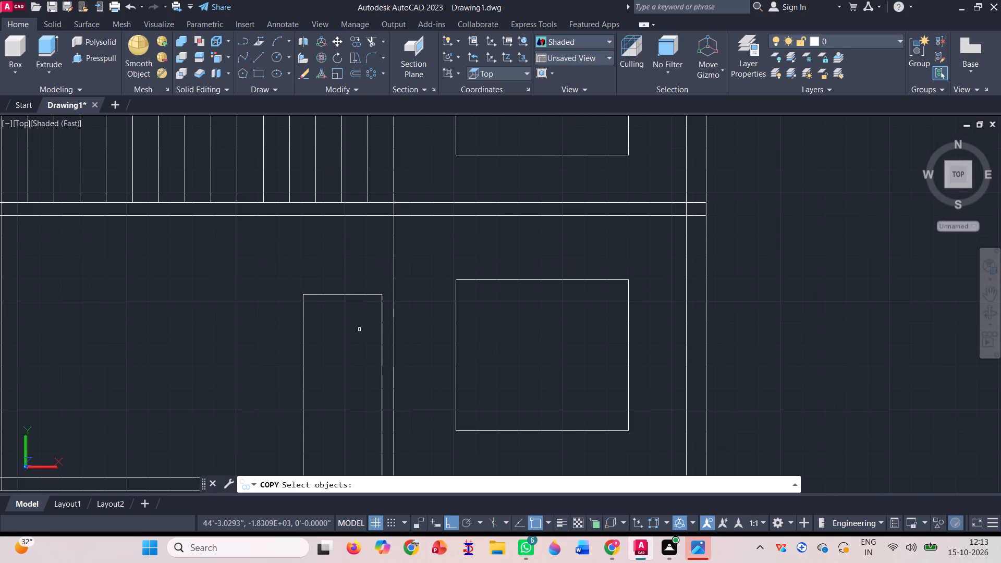
left_click(387, 320)
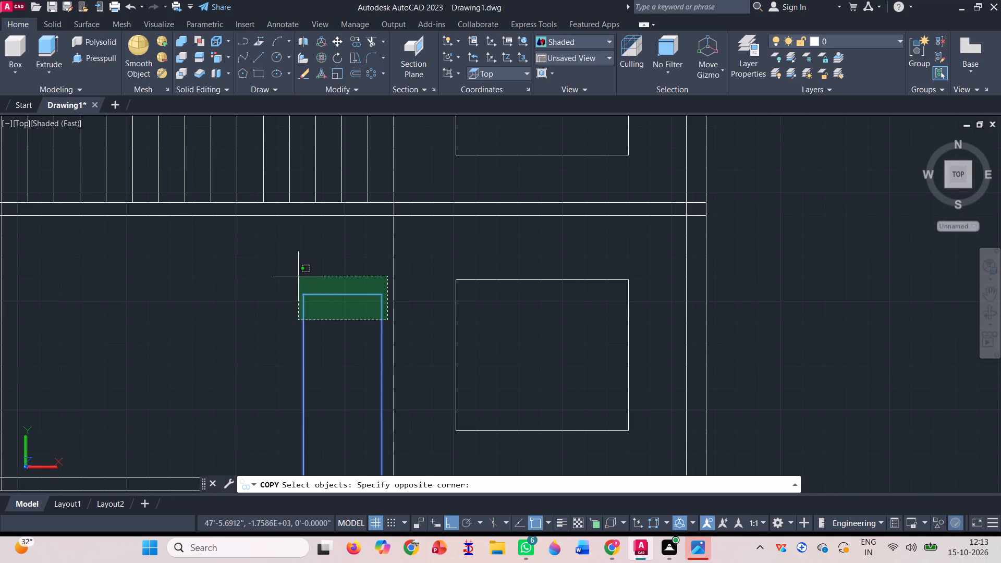
left_click(285, 273)
scroll(285, 273, "down", 2)
key("space")
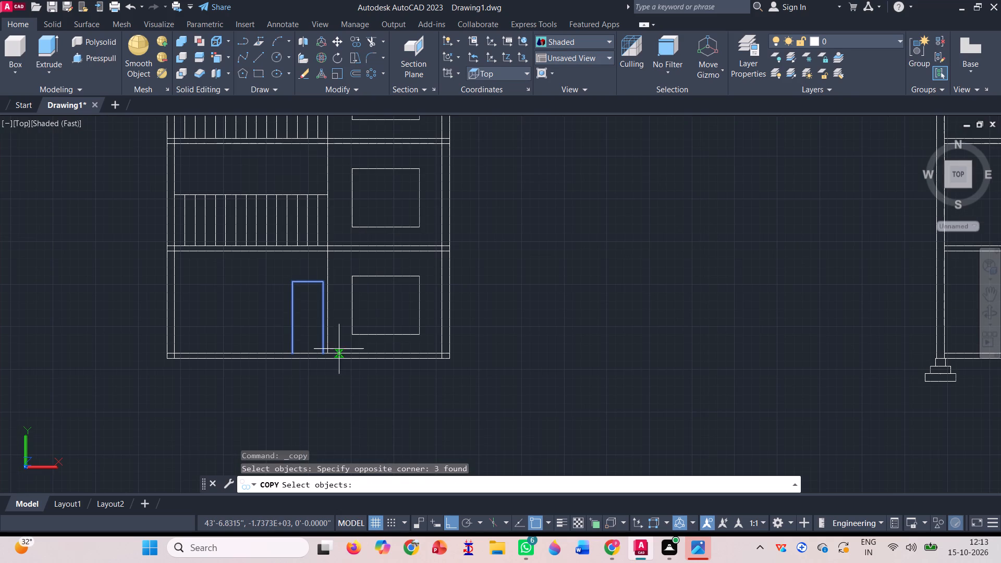
scroll(323, 348, "up", 3)
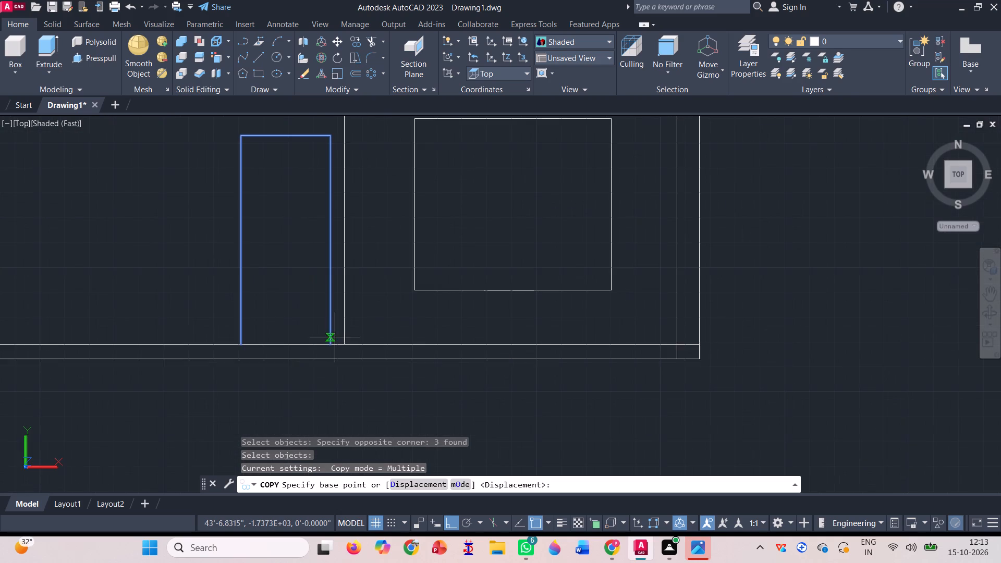
scroll(335, 337, "up", 2)
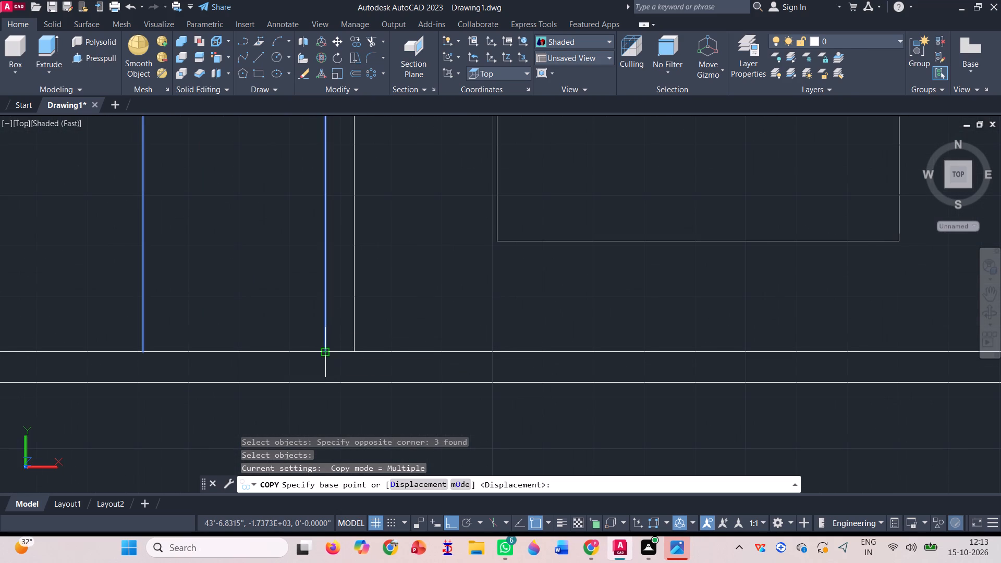
left_click(326, 350)
scroll(390, 376, "down", 4)
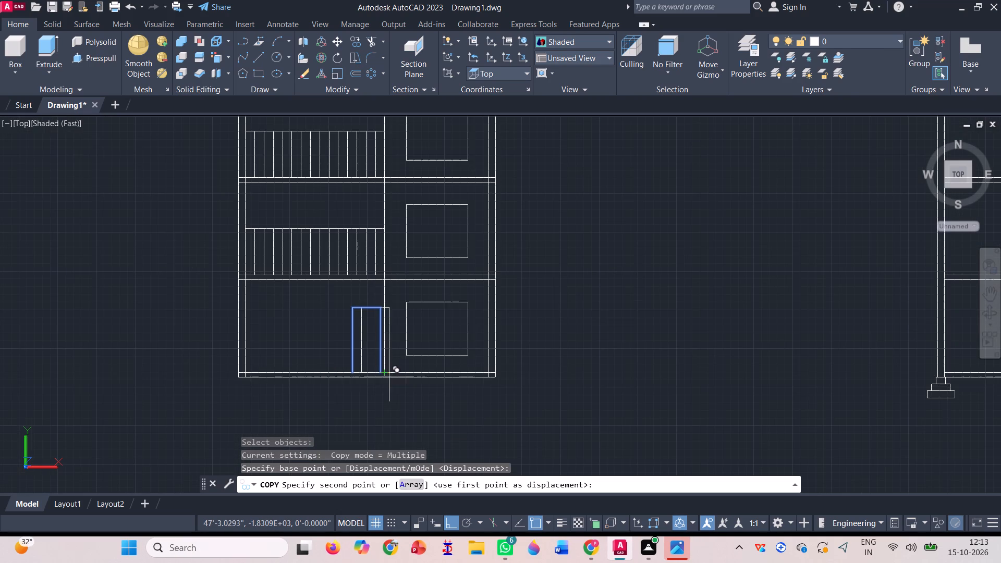
scroll(369, 262, "up", 5)
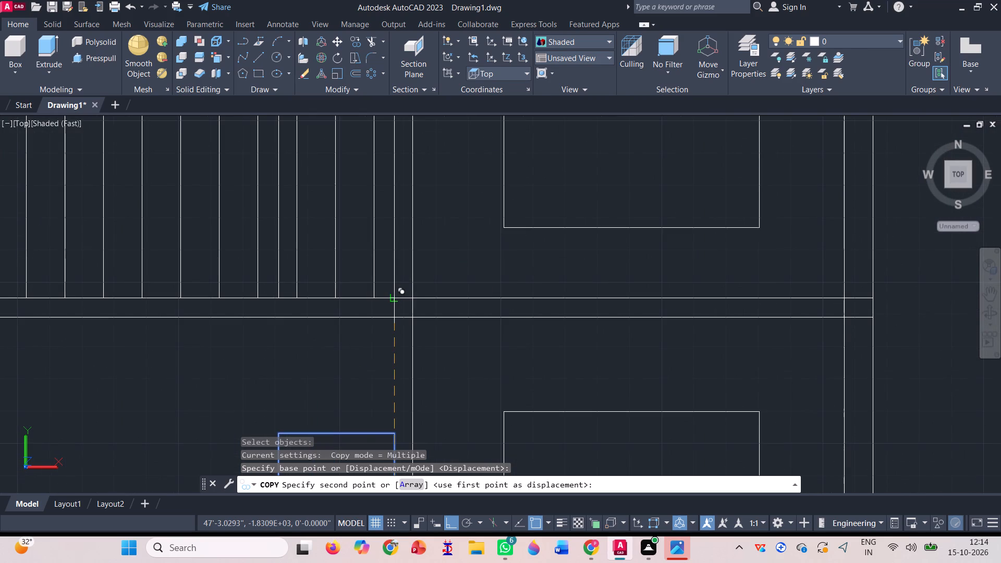
left_click(395, 297)
Place another copy of the door outline on the elevation's top-storey floor line, aligned above the lower doors.
scroll(382, 357, "down", 3)
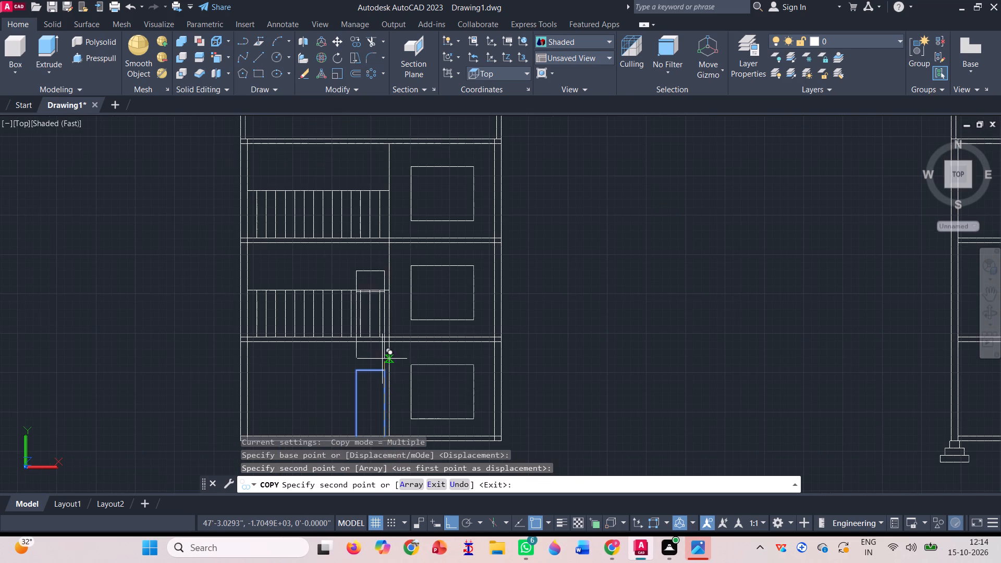
scroll(359, 221, "up", 2)
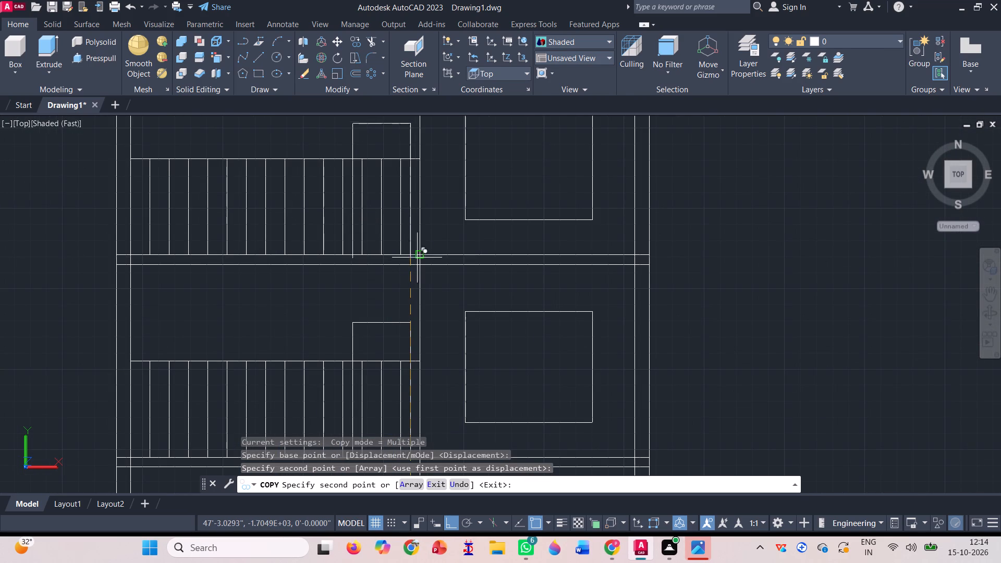
left_click(408, 252)
key("space")
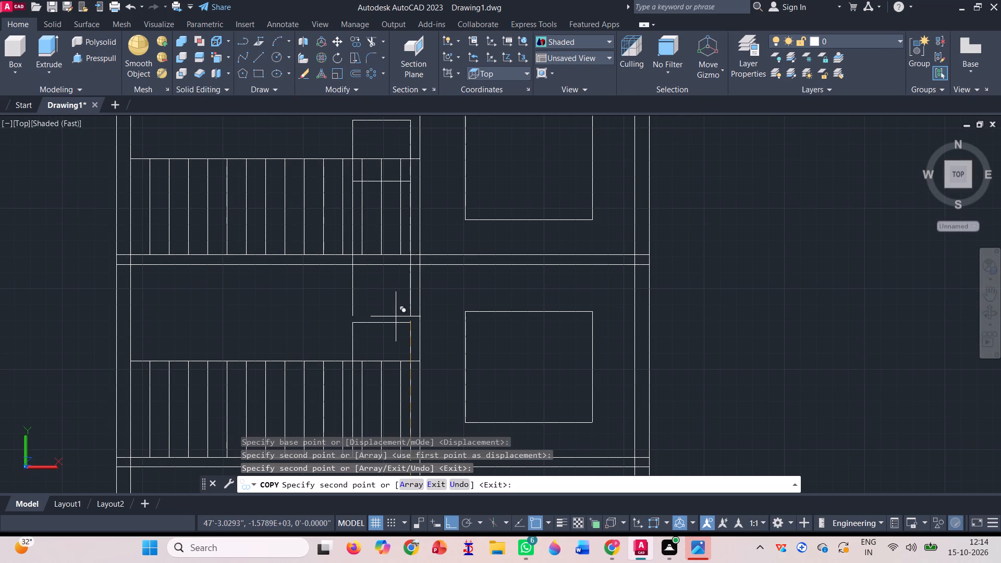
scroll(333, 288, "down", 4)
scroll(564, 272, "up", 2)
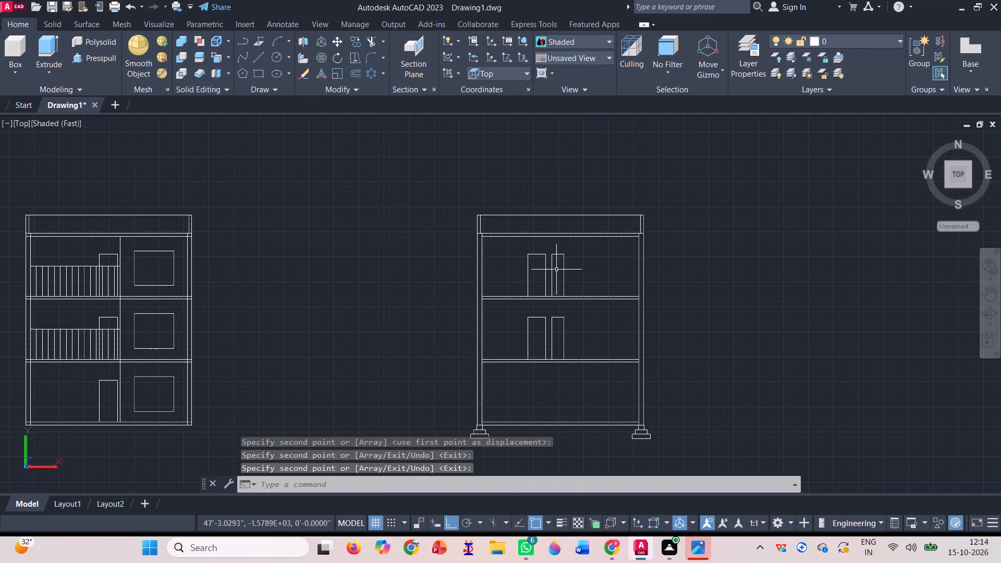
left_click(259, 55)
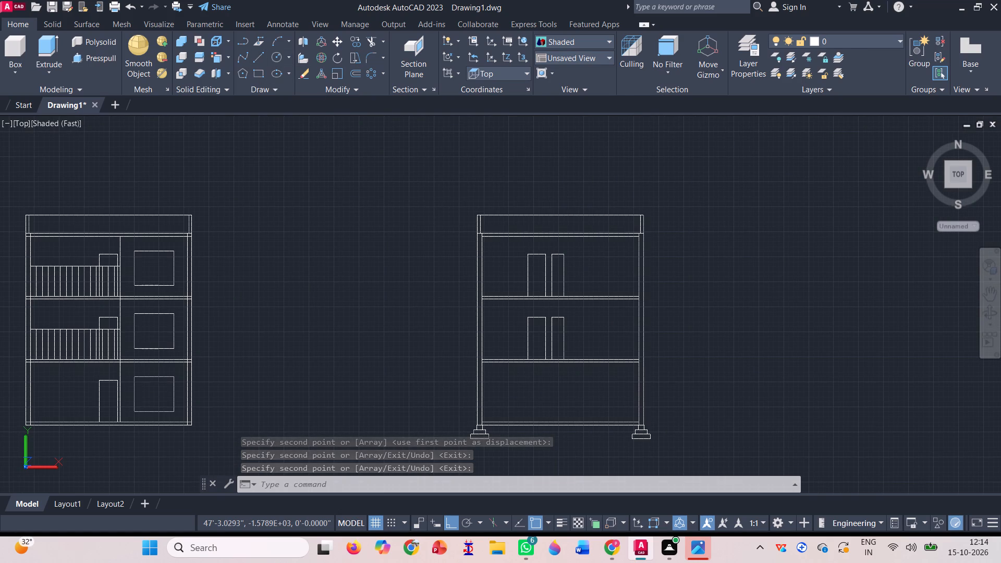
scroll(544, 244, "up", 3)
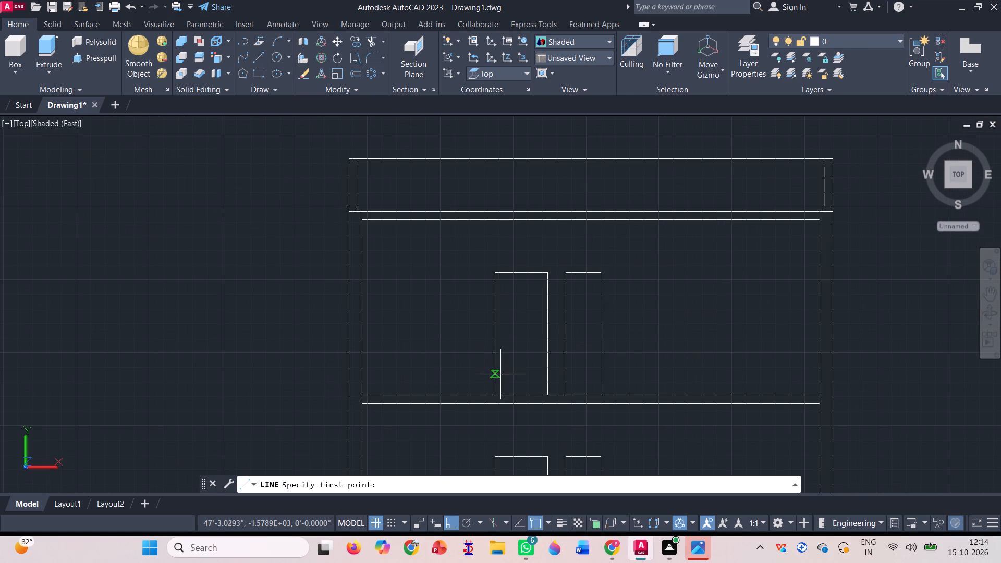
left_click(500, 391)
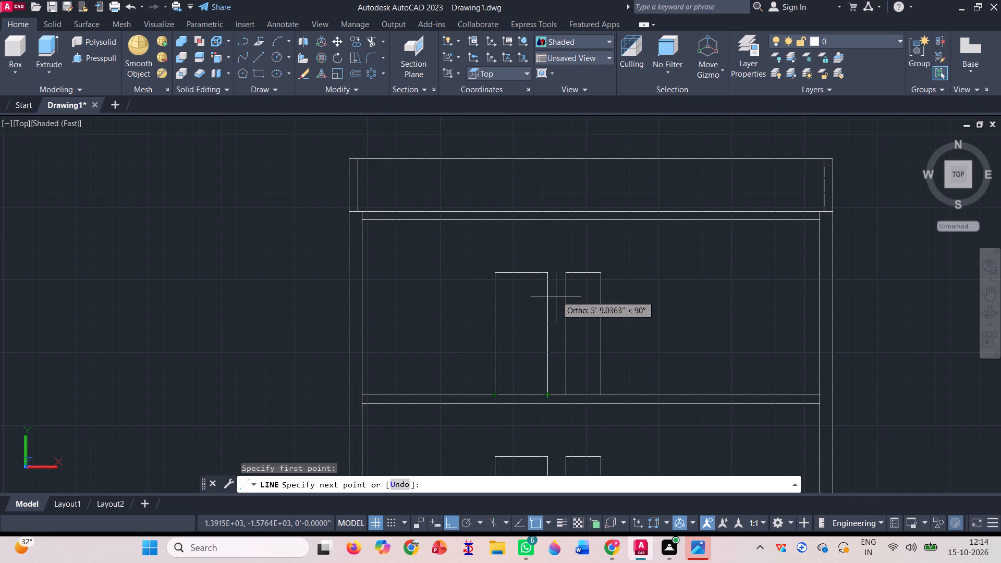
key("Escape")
Draw an open door leaf in the section's wider top-storey opening: a vertical about 6'-1" high near the west jamb, sloping to the opposite top corner.
key("l")
key("Return")
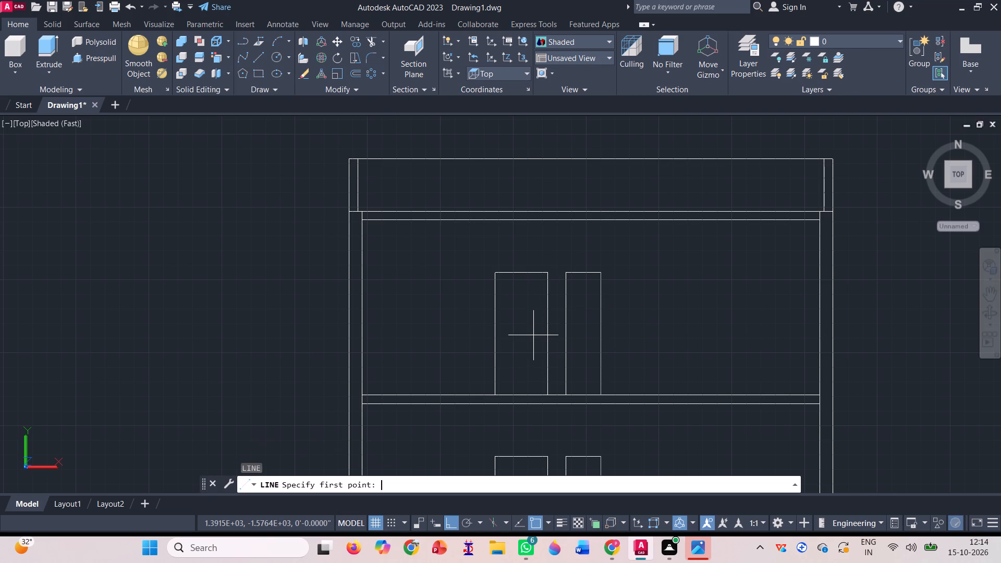
scroll(521, 371, "up", 3)
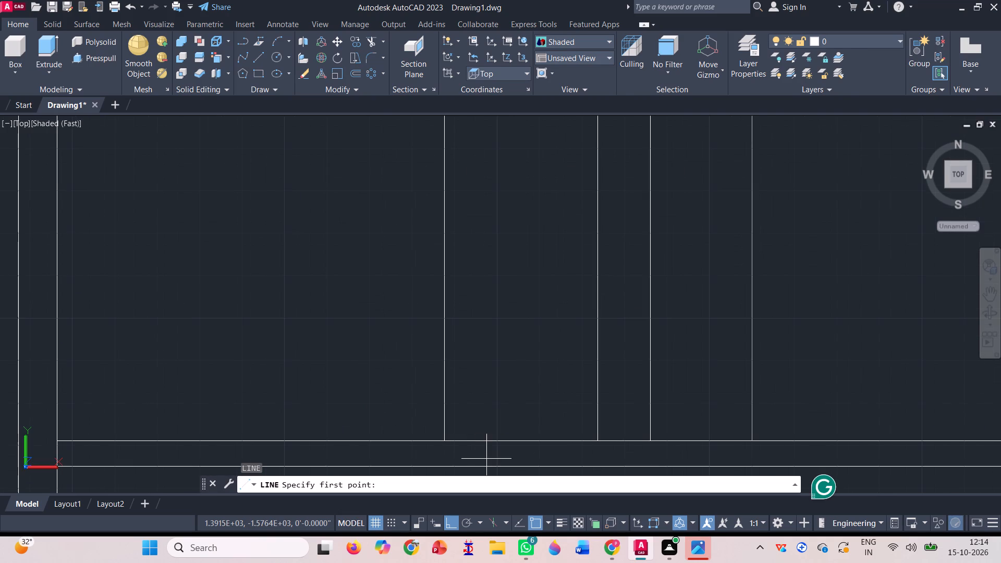
scroll(472, 439, "up", 3)
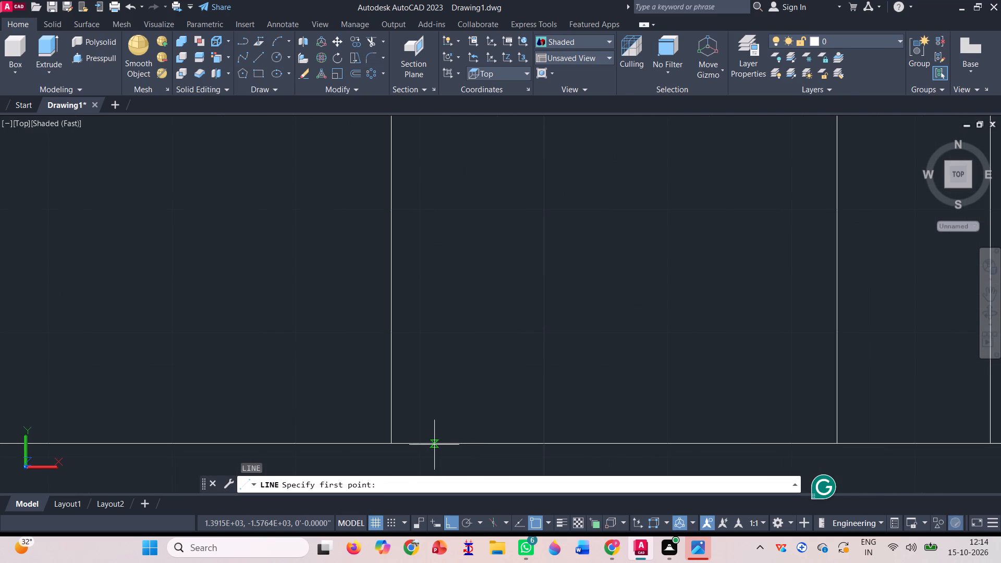
left_click(434, 444)
scroll(489, 397, "down", 2)
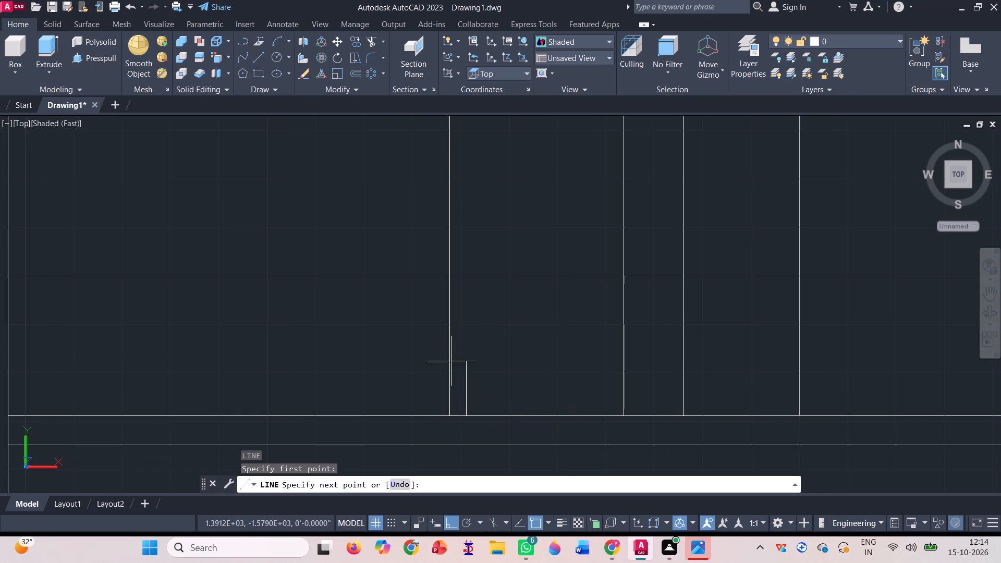
scroll(449, 372, "down", 1)
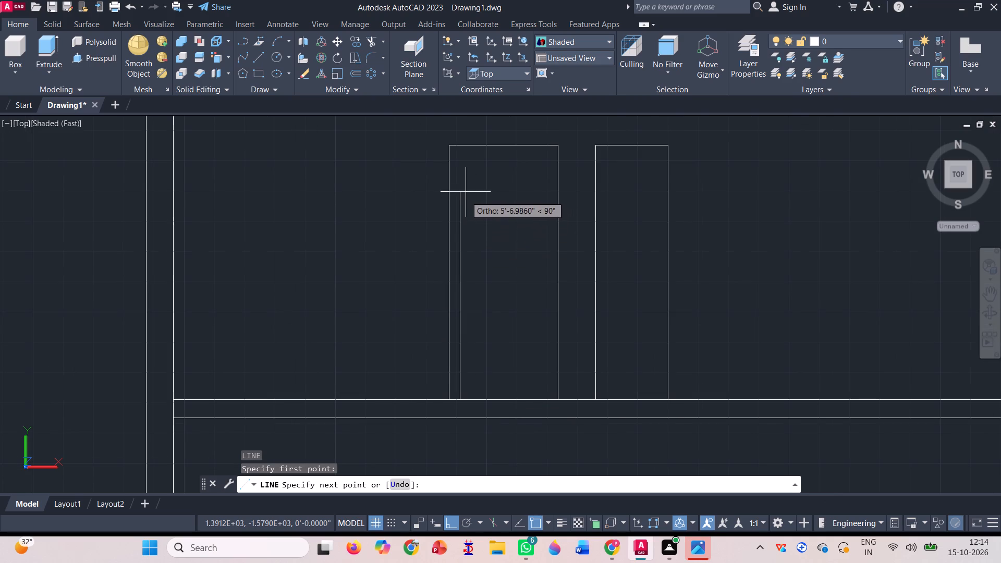
left_click(465, 178)
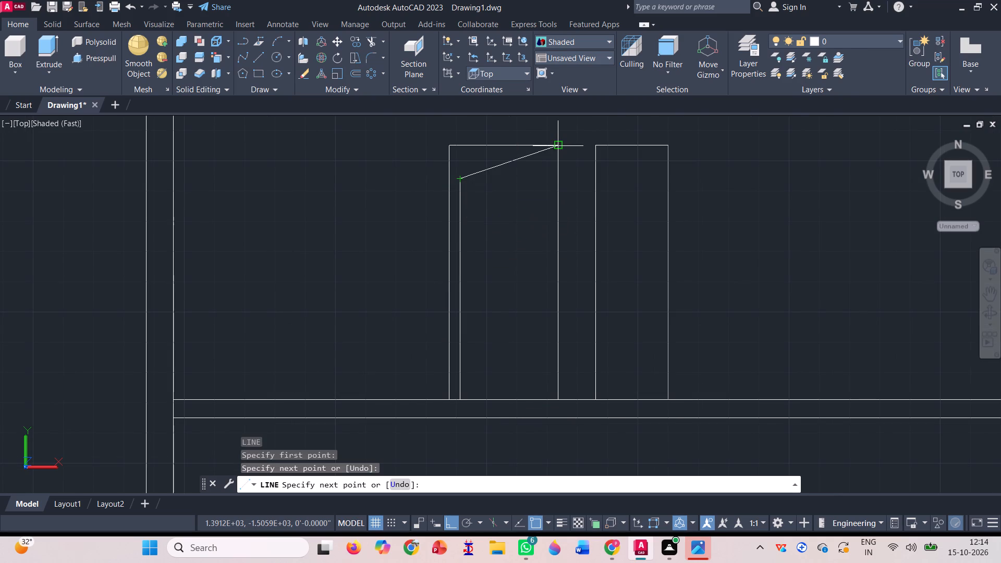
left_click(558, 147)
key("space")
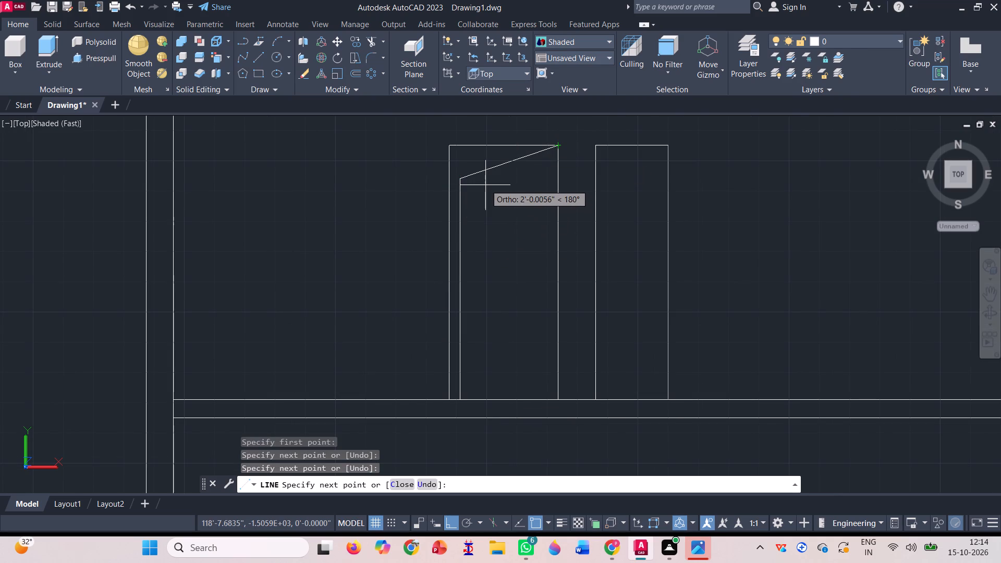
Copy the section's open door leaf from the wider top-storey opening straight down into the wider middle-storey opening, matching their upper east corners.
scroll(479, 177, "down", 2)
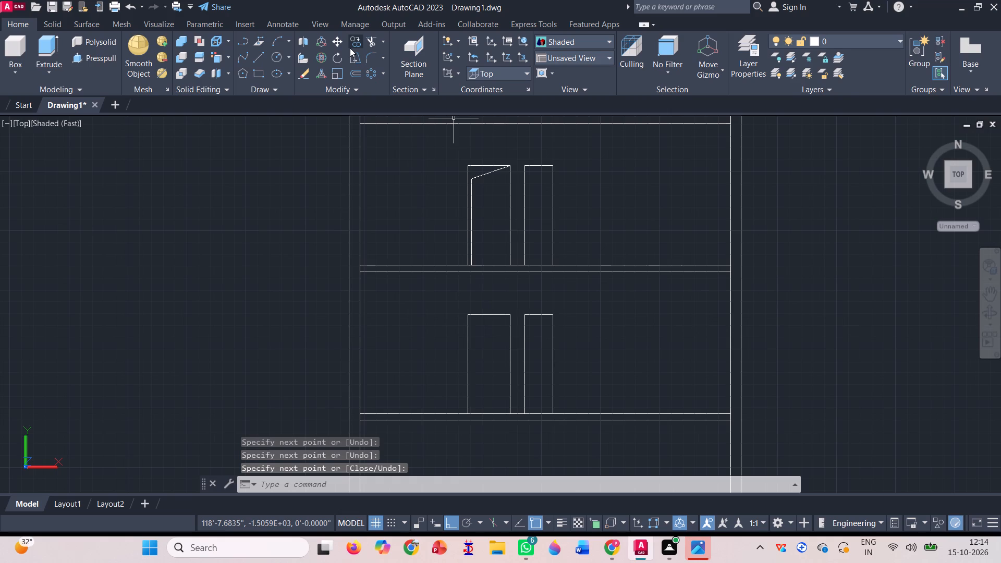
left_click(353, 37)
scroll(486, 188, "up", 2)
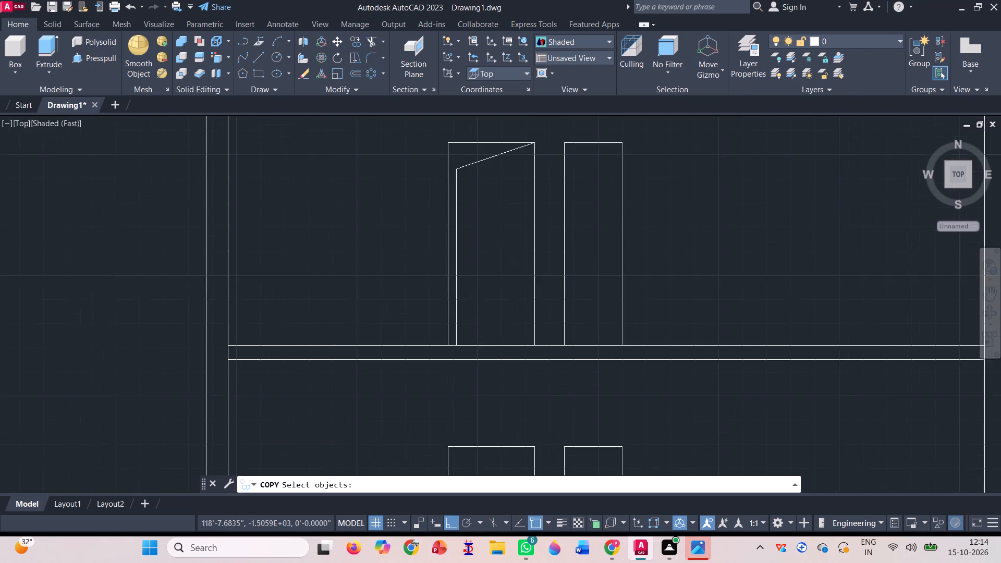
scroll(493, 188, "up", 1)
scroll(460, 139, "up", 3)
left_click(427, 157)
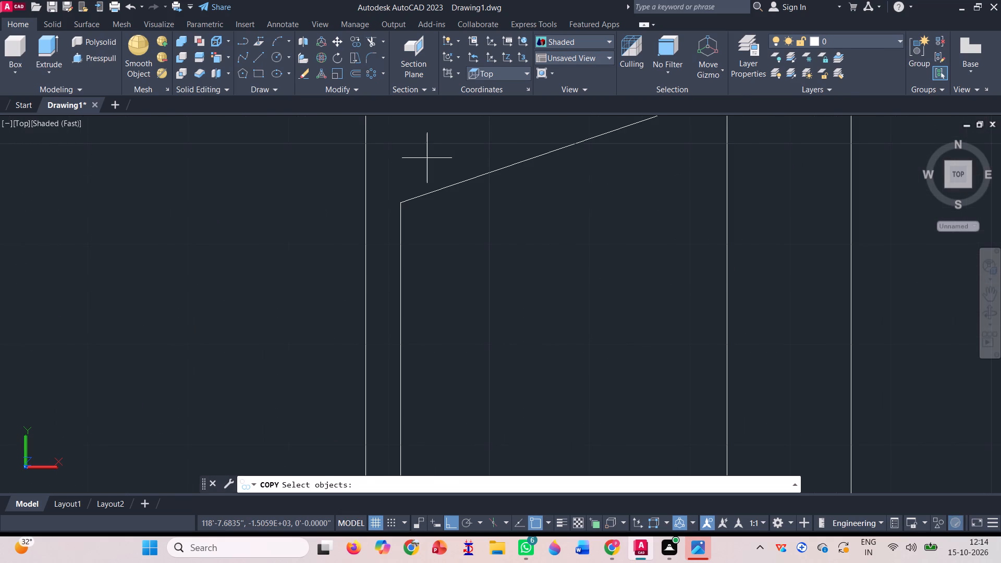
left_click(385, 243)
scroll(414, 197, "down", 3)
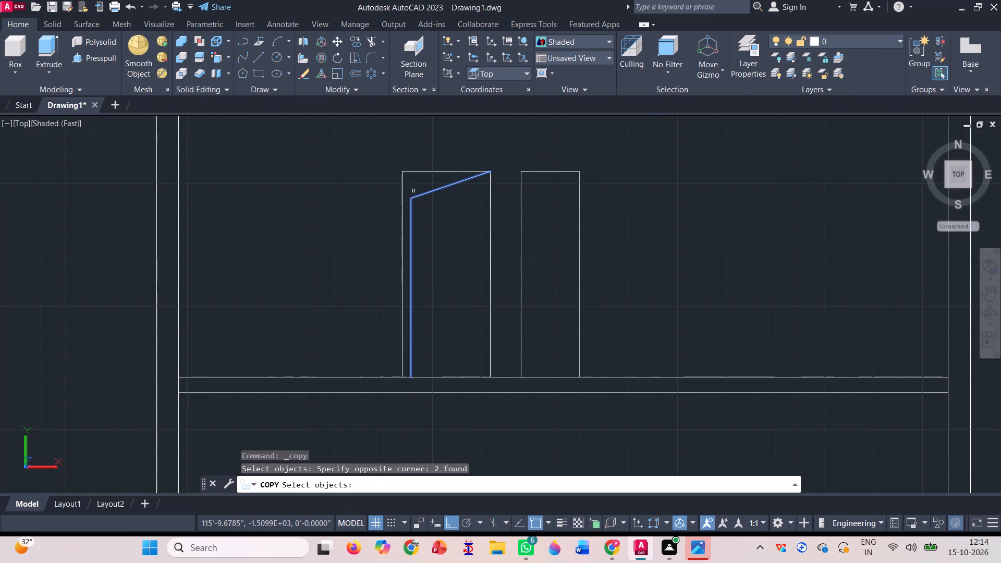
key("space")
left_click(494, 170)
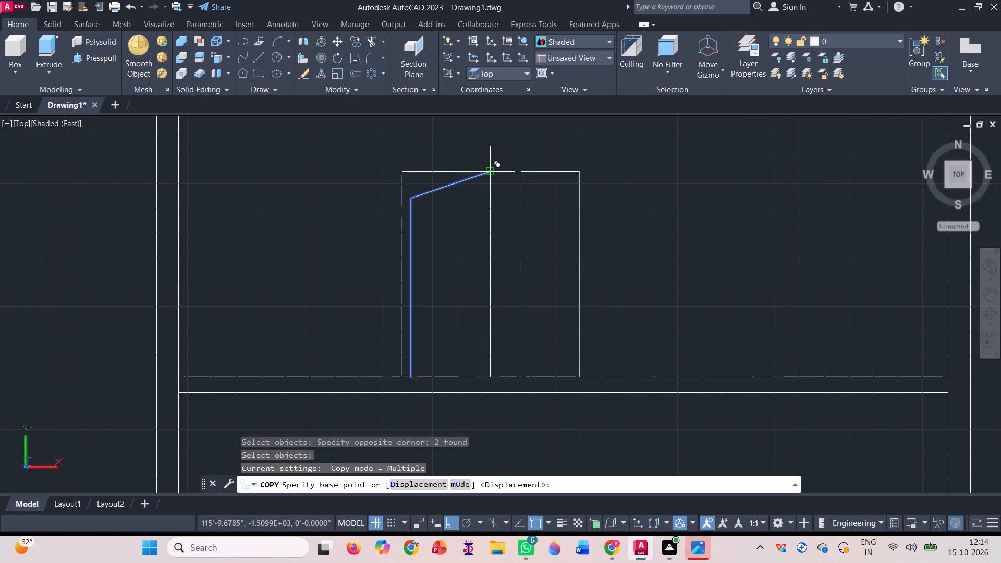
scroll(498, 165, "down", 3)
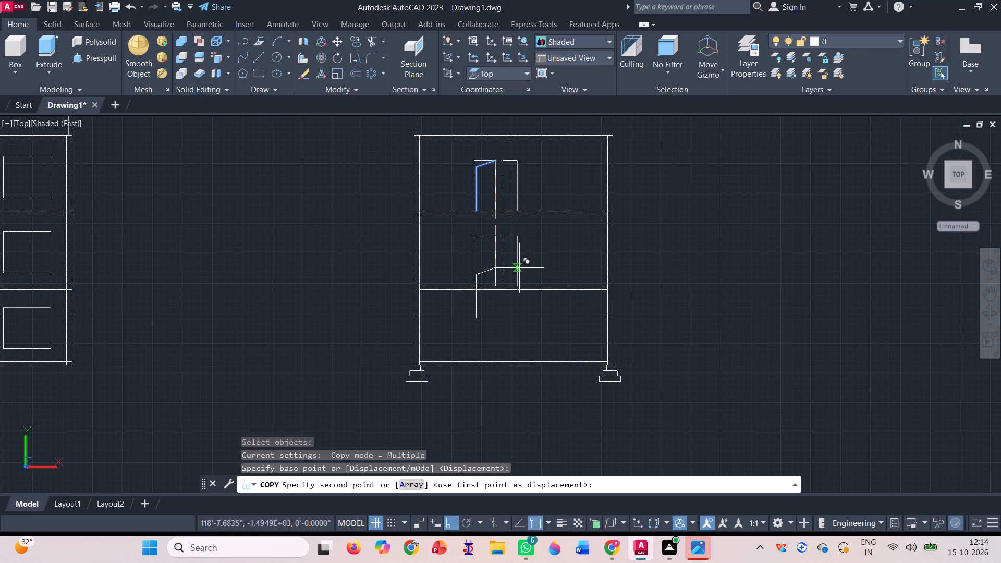
scroll(508, 239, "up", 6)
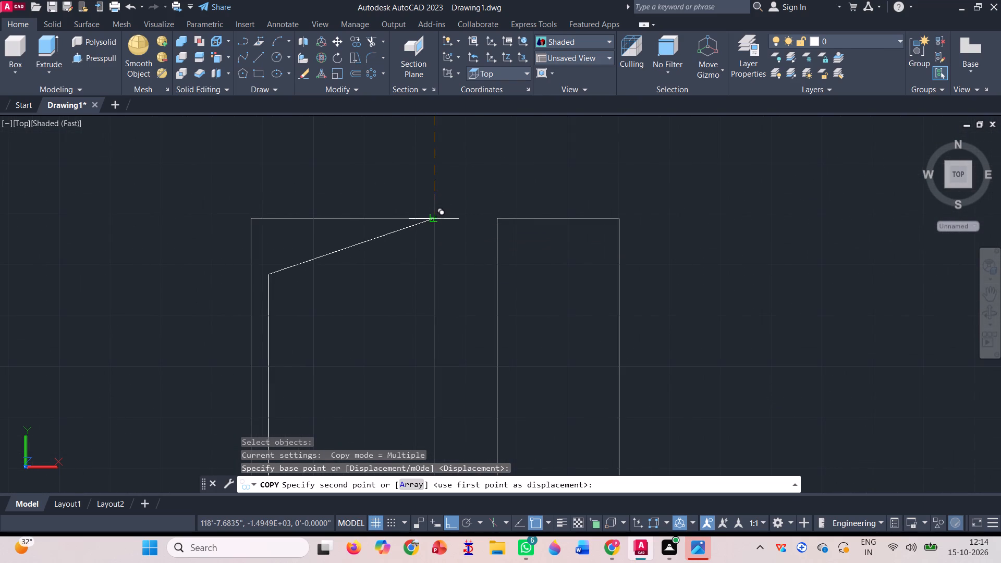
scroll(434, 219, "up", 1)
left_click(434, 218)
scroll(430, 221, "down", 4)
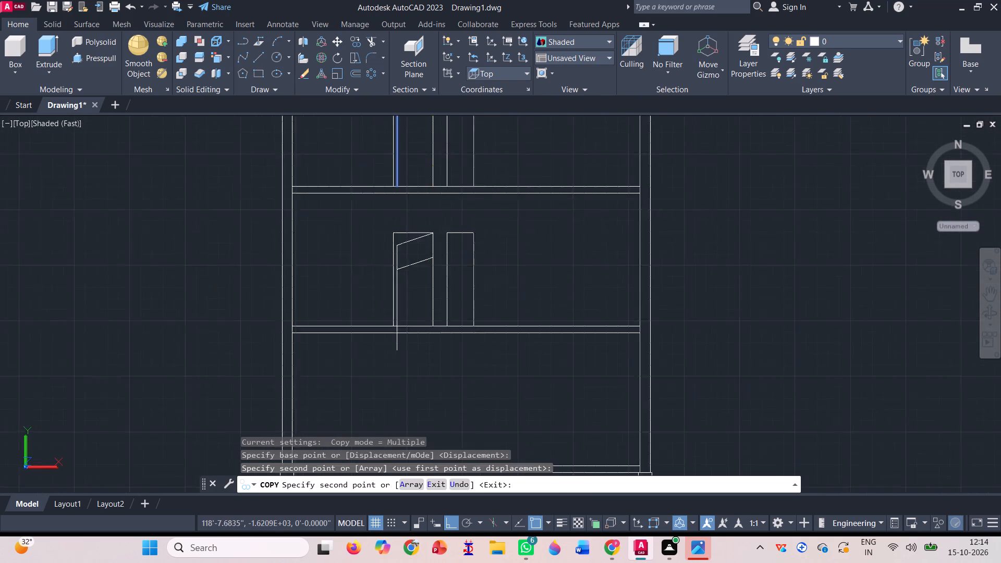
scroll(432, 261, "down", 1)
key("space")
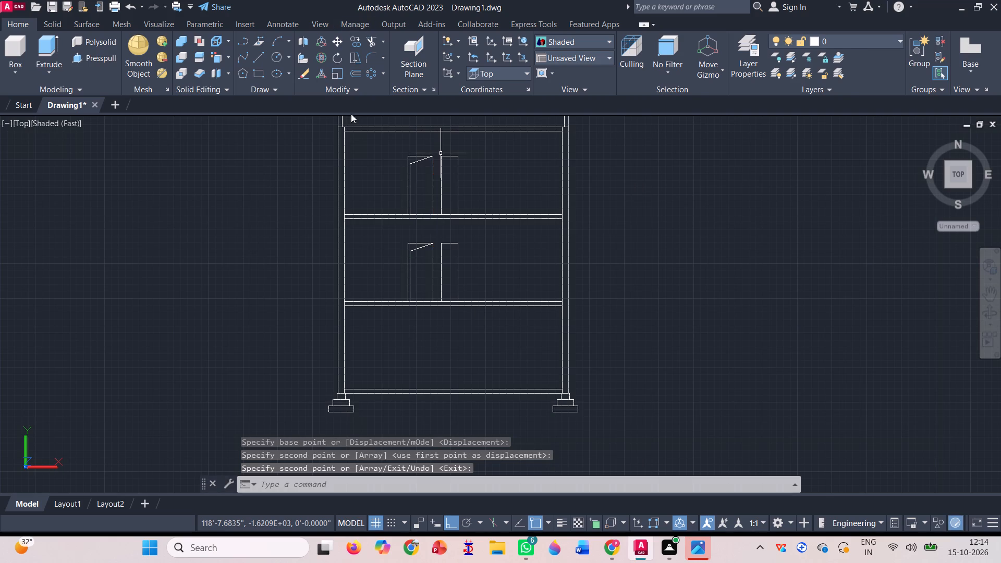
Draw an open door leaf's vertical edge in the section's narrower top-storey opening, rising from the floor line just inside the west jamb.
key("l")
key("Return")
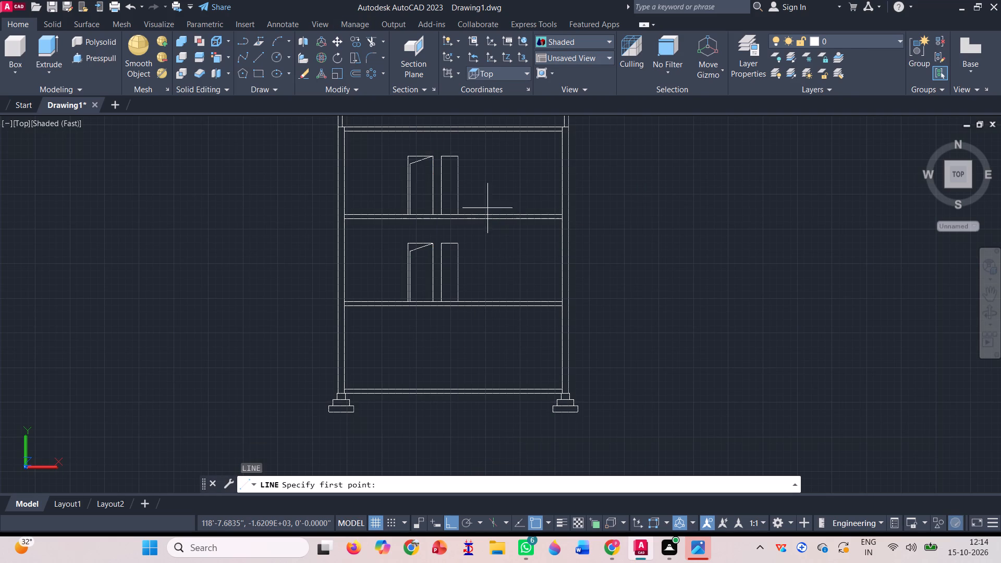
scroll(465, 164, "up", 3)
scroll(398, 280, "up", 3)
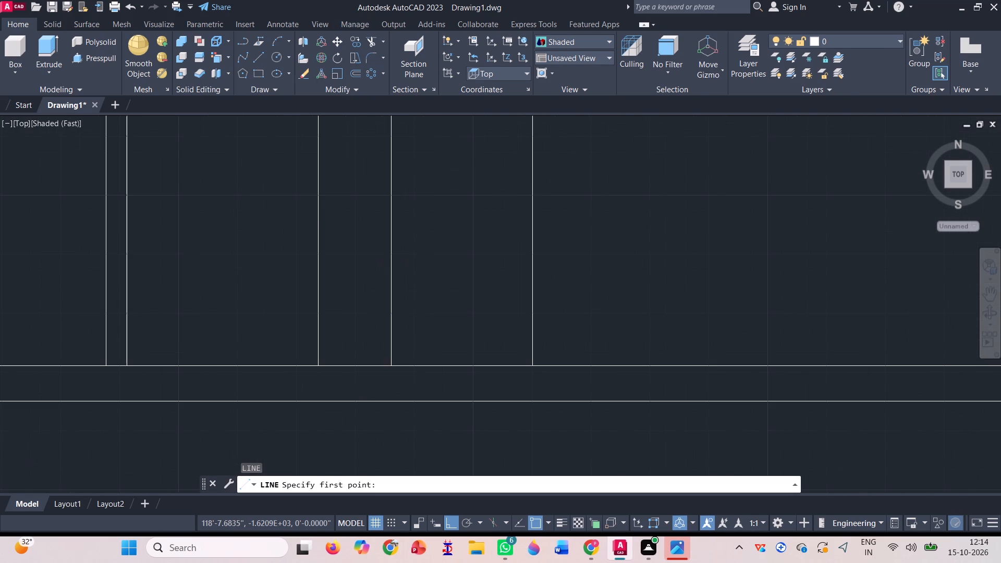
scroll(404, 352, "up", 3)
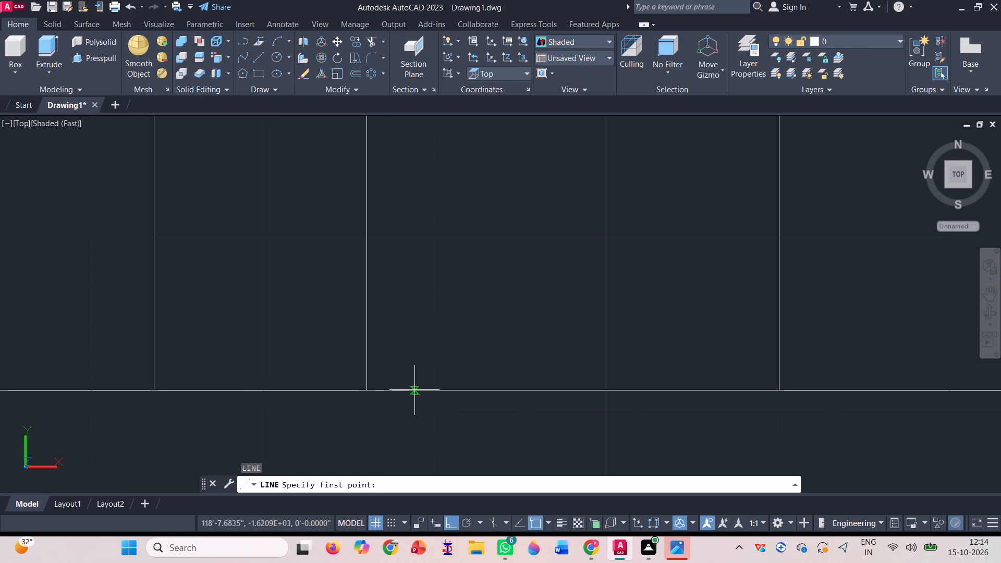
left_click(410, 389)
scroll(408, 429, "down", 1)
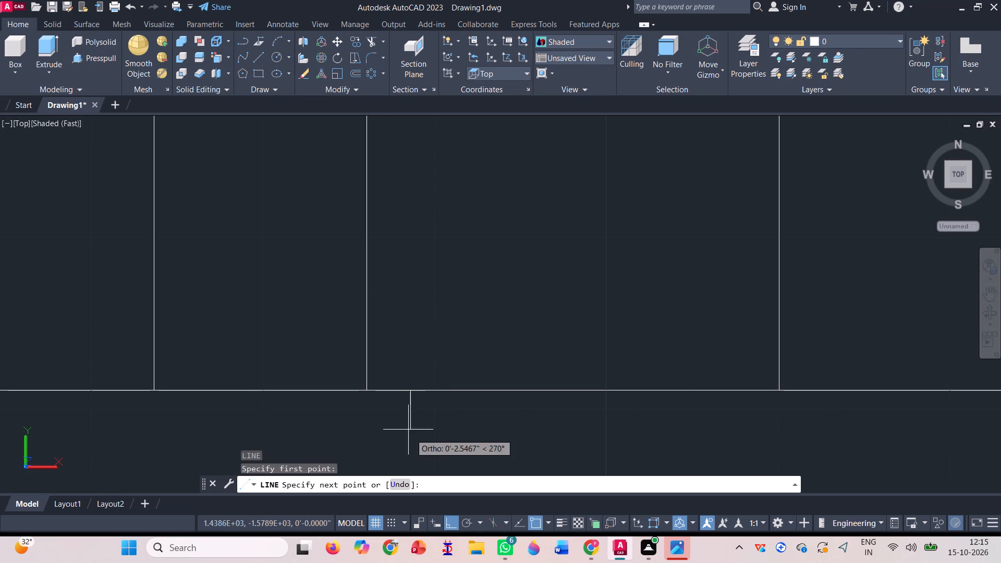
scroll(408, 429, "down", 3)
scroll(418, 187, "up", 2)
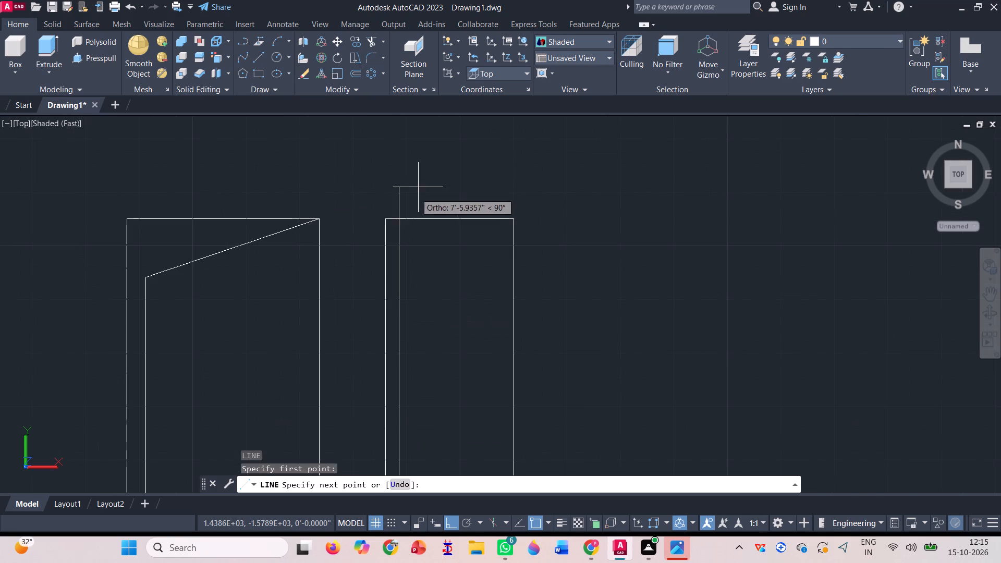
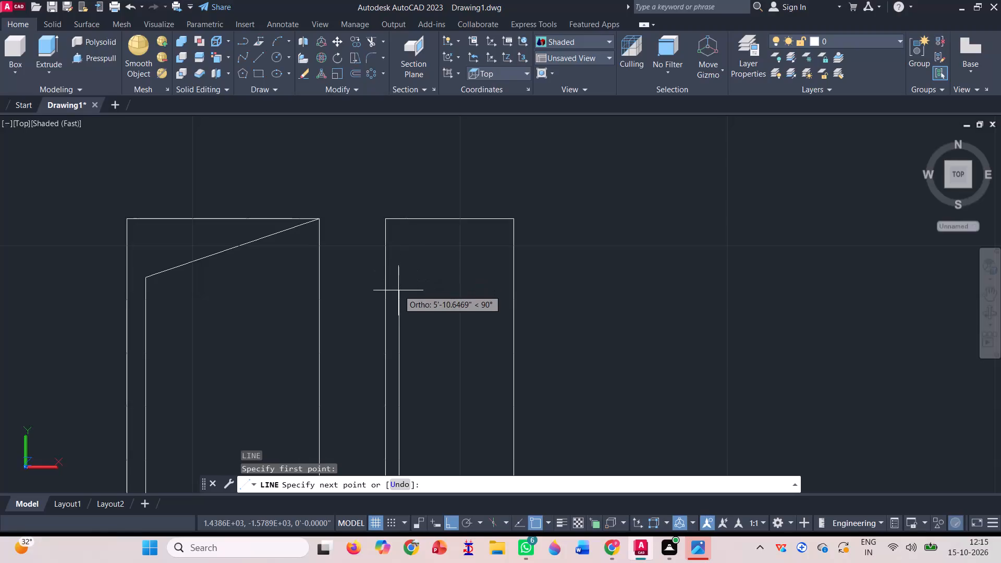
Finish the narrower top-storey door leaf: end its vertical edge about 5'-11" high and slope it to the opening's upper east corner.
left_click(398, 290)
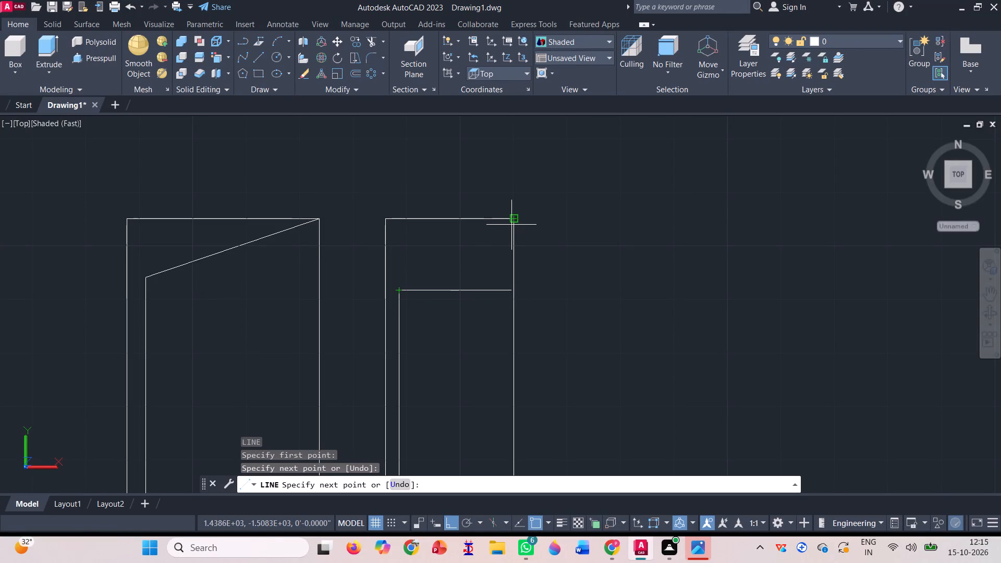
left_click(515, 220)
scroll(518, 193, "down", 3)
key("space")
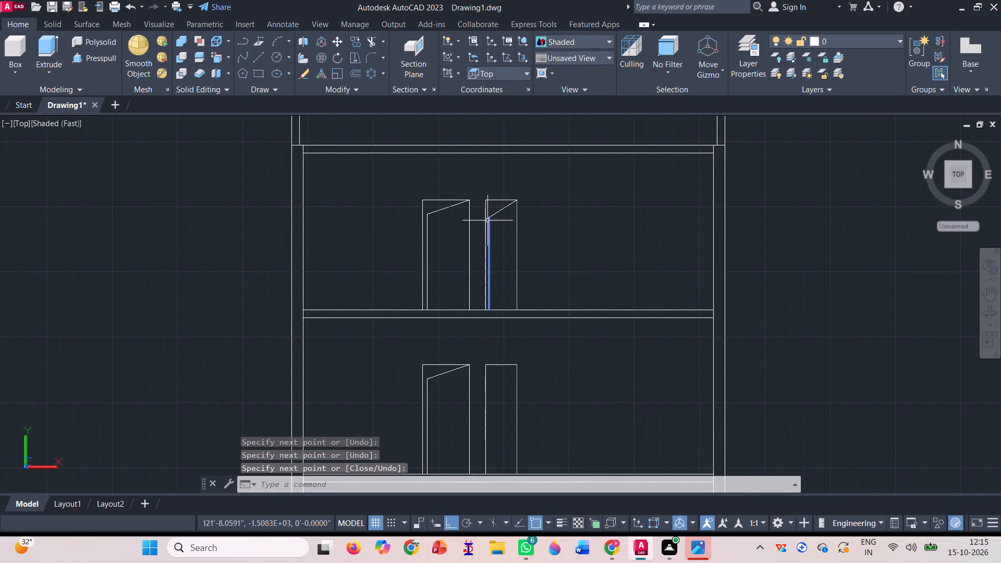
Copy the narrower top-storey opening's door leaf straight down into the narrower middle-storey opening, matching their upper east corners.
left_click(356, 42)
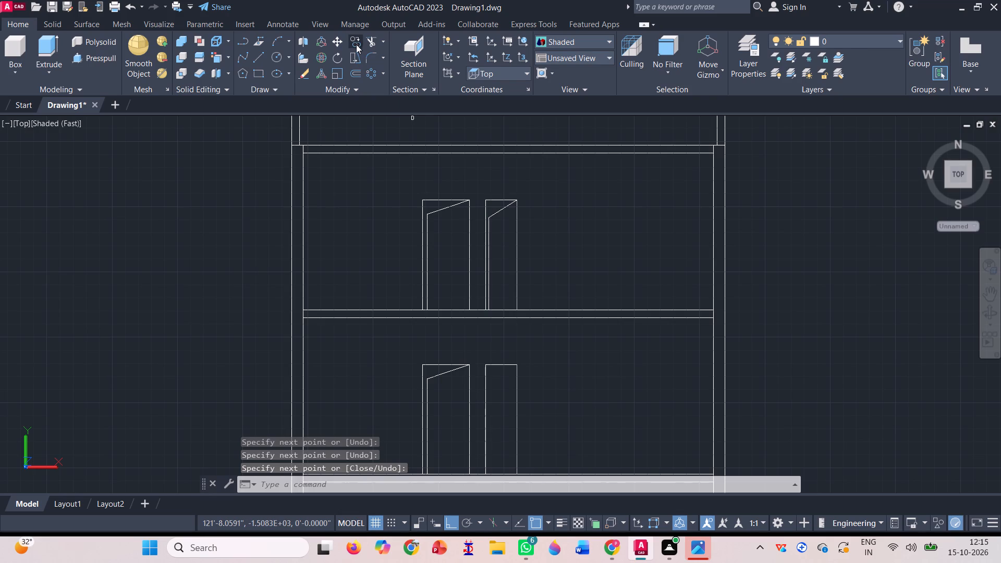
scroll(482, 212, "up", 6)
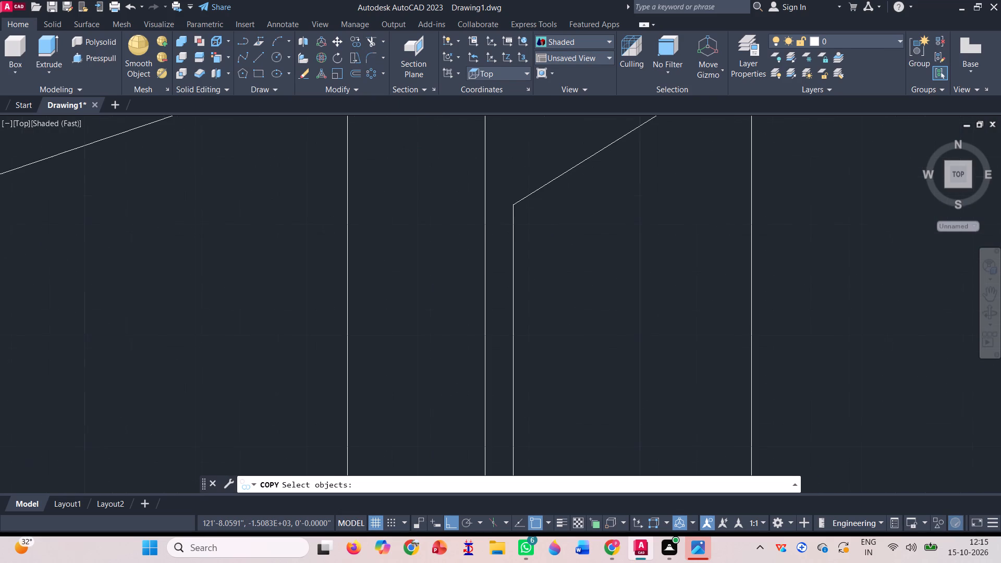
left_click(517, 230)
left_click(509, 187)
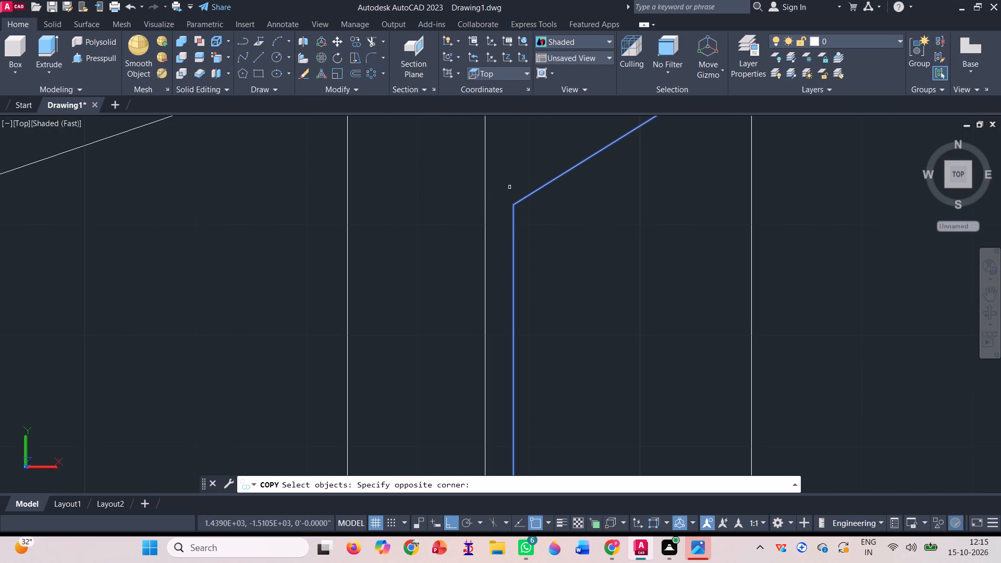
scroll(524, 243, "down", 2)
key("space")
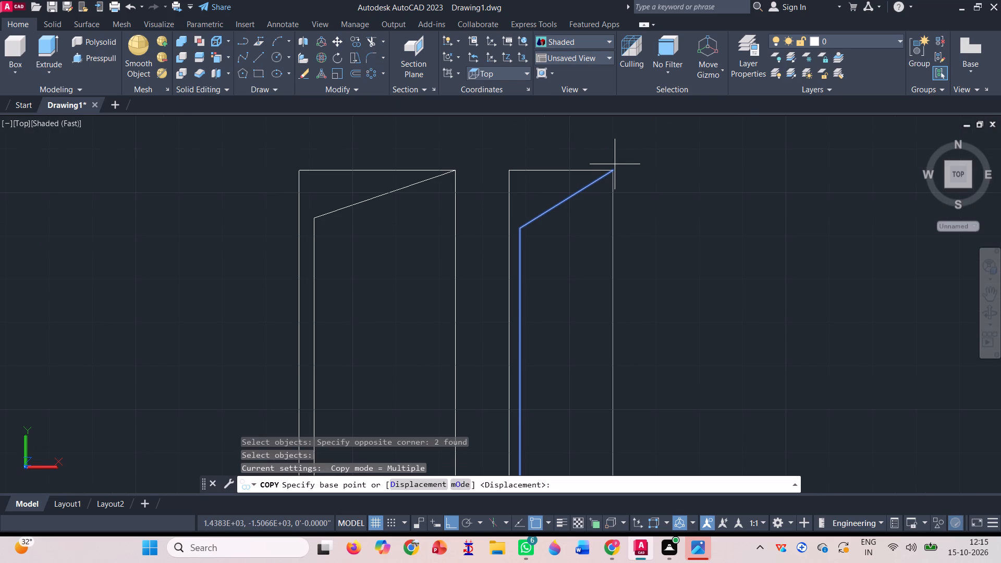
left_click(613, 174)
scroll(609, 174, "down", 2)
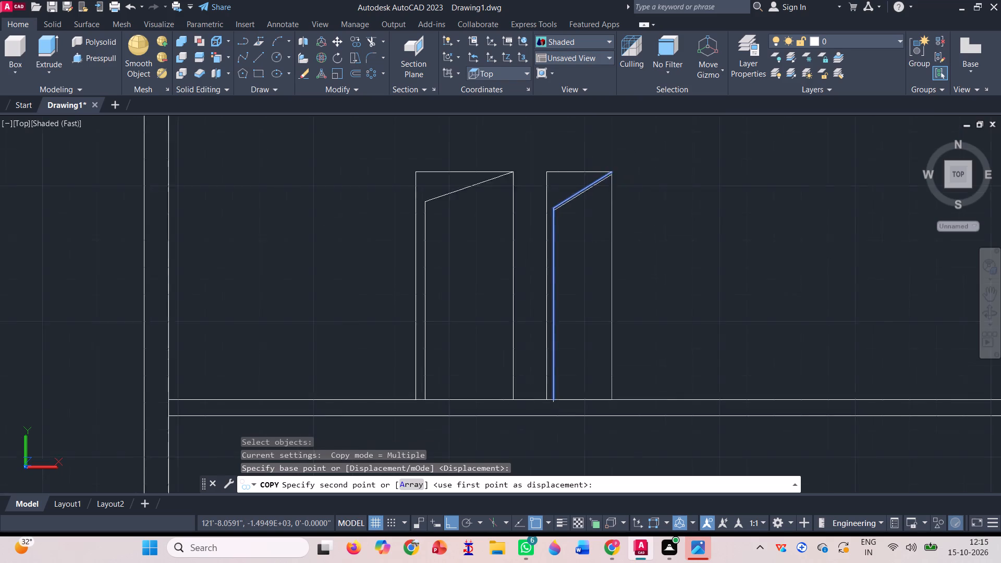
scroll(606, 169, "down", 2)
scroll(604, 258, "up", 4)
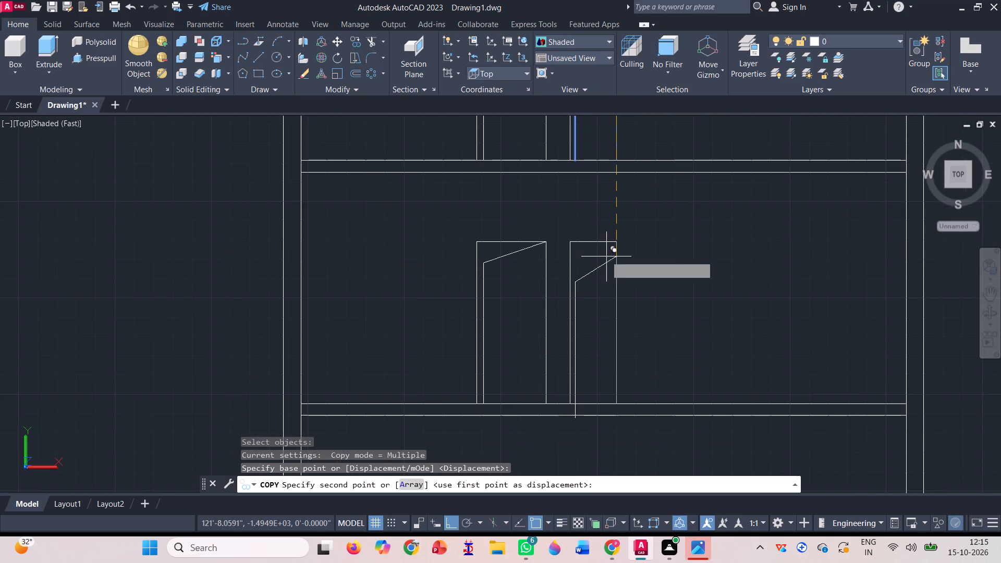
scroll(615, 247, "up", 2)
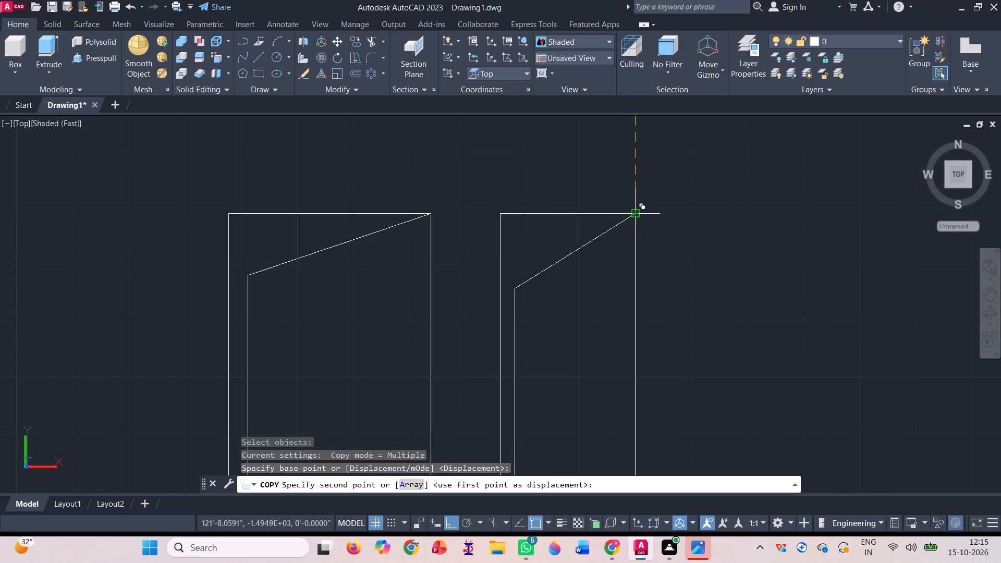
left_click(634, 214)
scroll(516, 128, "down", 3)
key("space")
Examine the ground-floor plan along the section line and compare it with the upper-floor plans and the section's storeys.
scroll(535, 229, "down", 3)
scroll(503, 309, "down", 1)
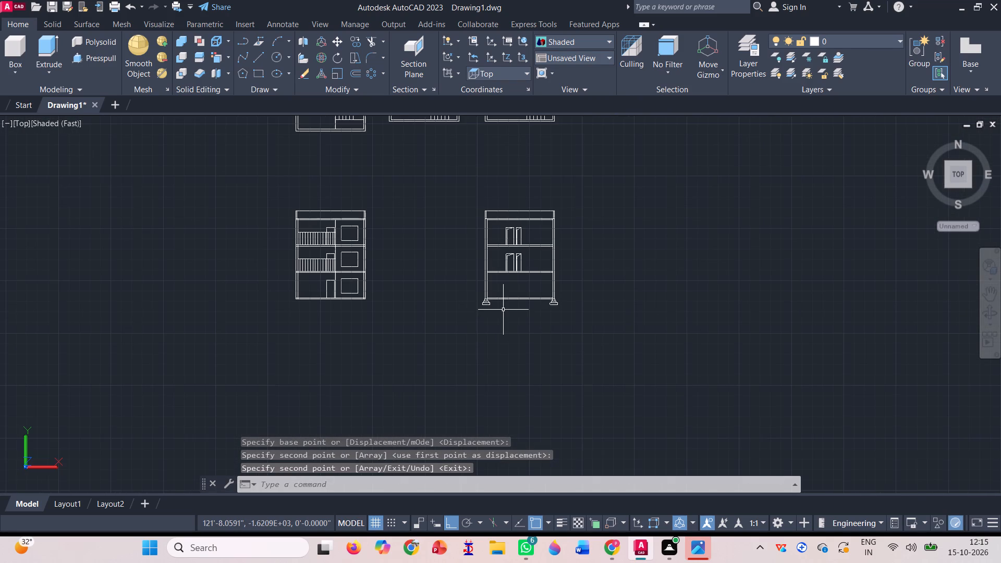
scroll(478, 317, "down", 1)
scroll(403, 154, "up", 2)
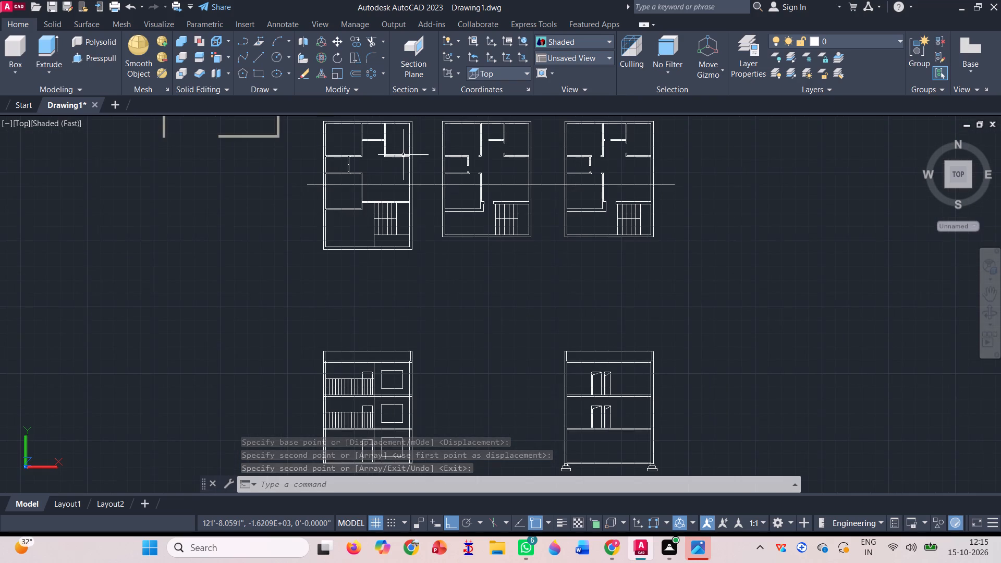
scroll(392, 178, "up", 1)
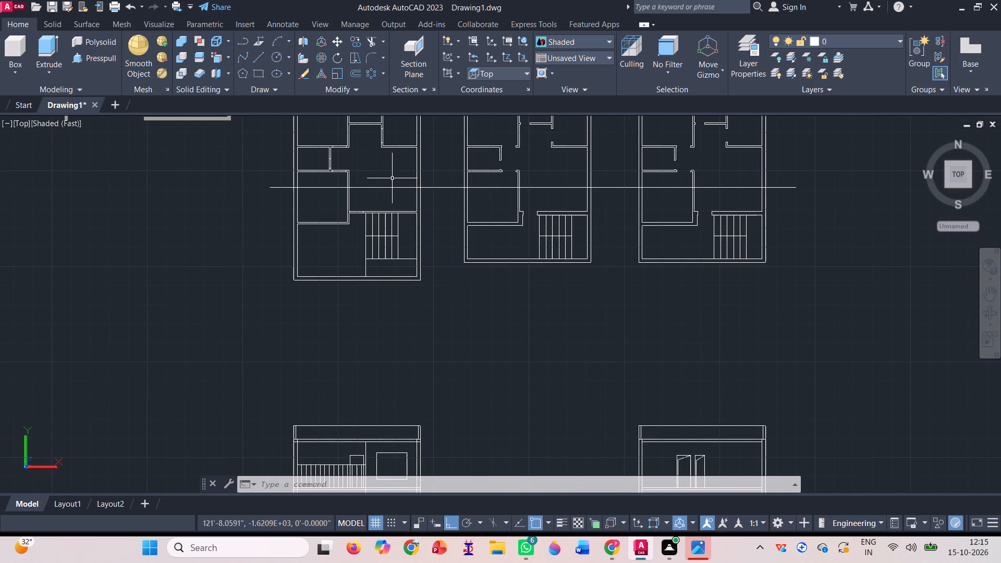
scroll(392, 178, "down", 1)
scroll(374, 178, "up", 3)
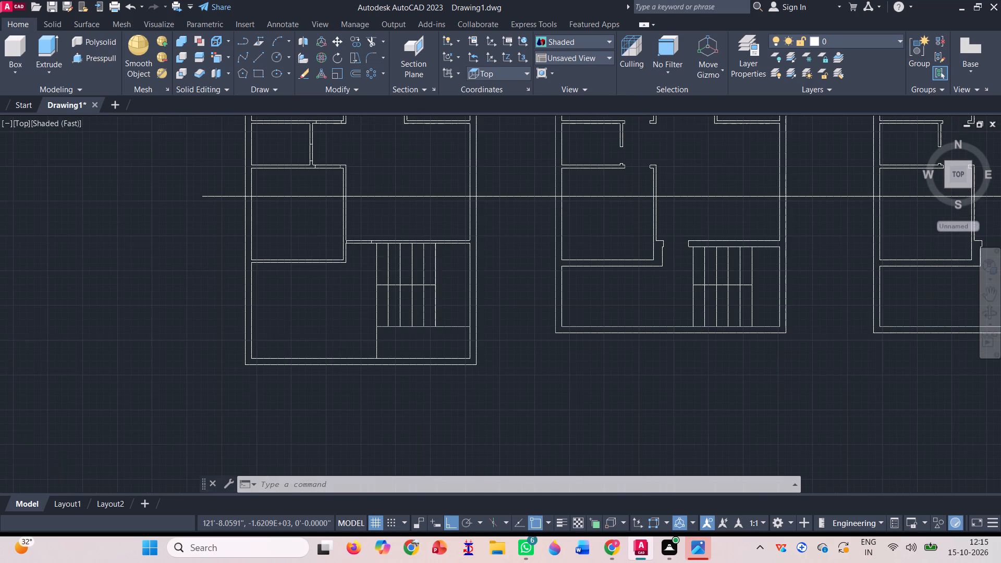
scroll(366, 183, "down", 1)
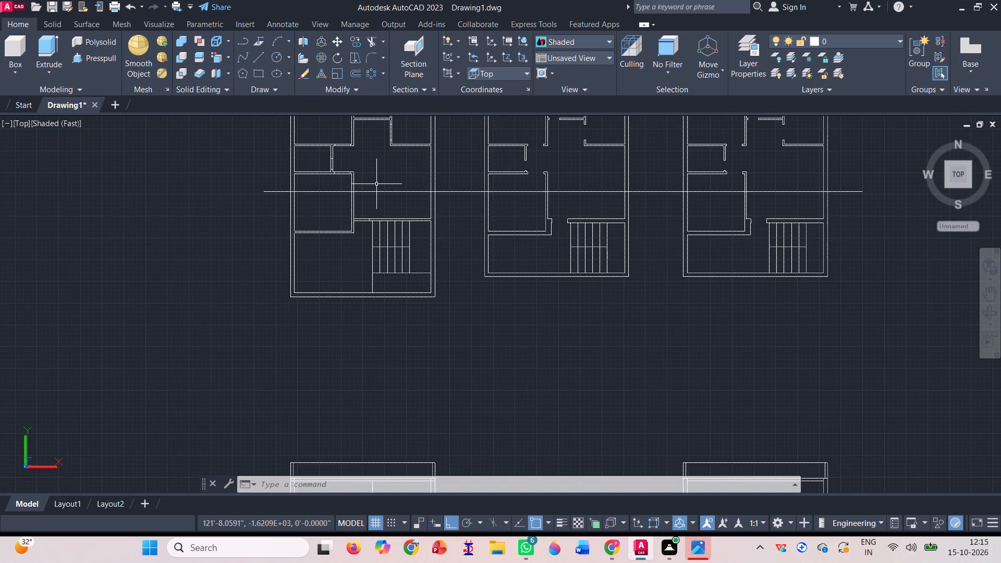
scroll(373, 155, "down", 1)
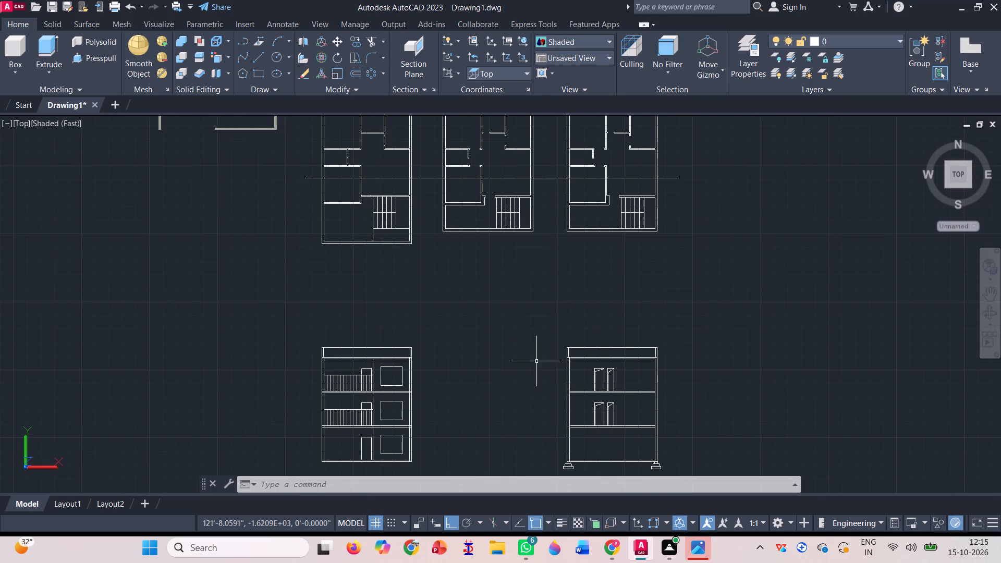
scroll(535, 327, "down", 1)
scroll(616, 409, "up", 2)
scroll(525, 326, "up", 3)
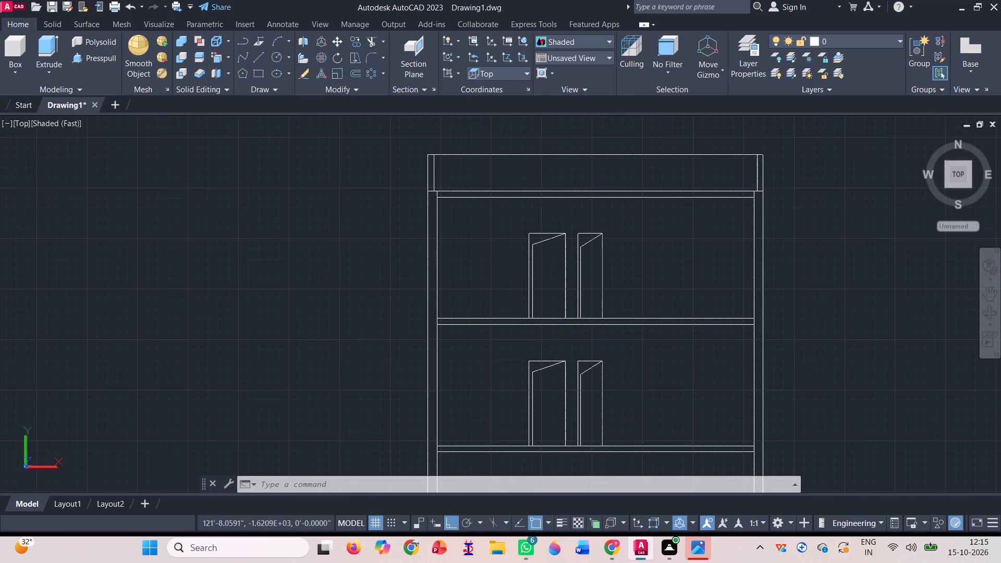
Copy both middle-storey openings with their door leaves straight down onto the section's ground-storey floor line.
left_click(353, 42)
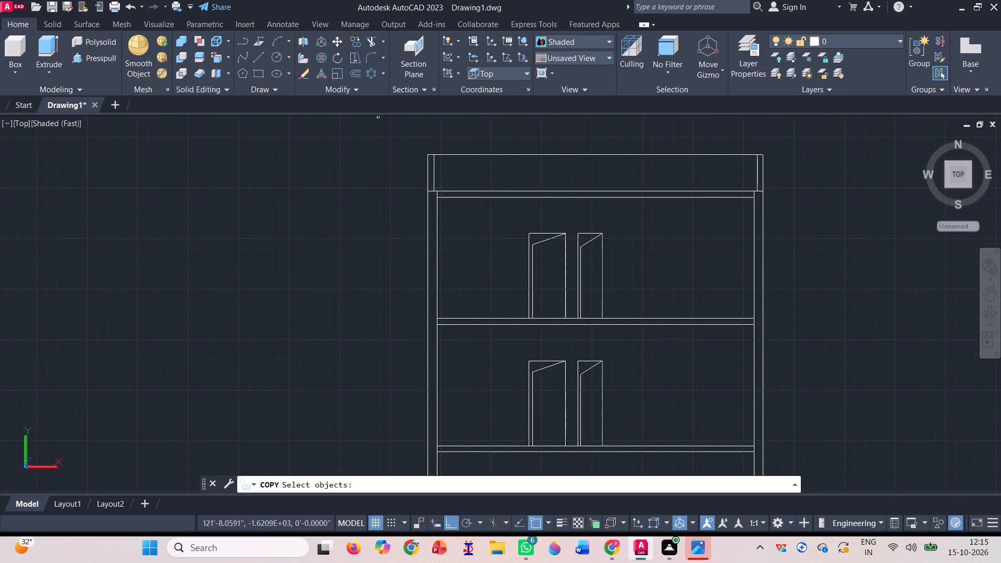
scroll(533, 400, "up", 2)
left_click(730, 387)
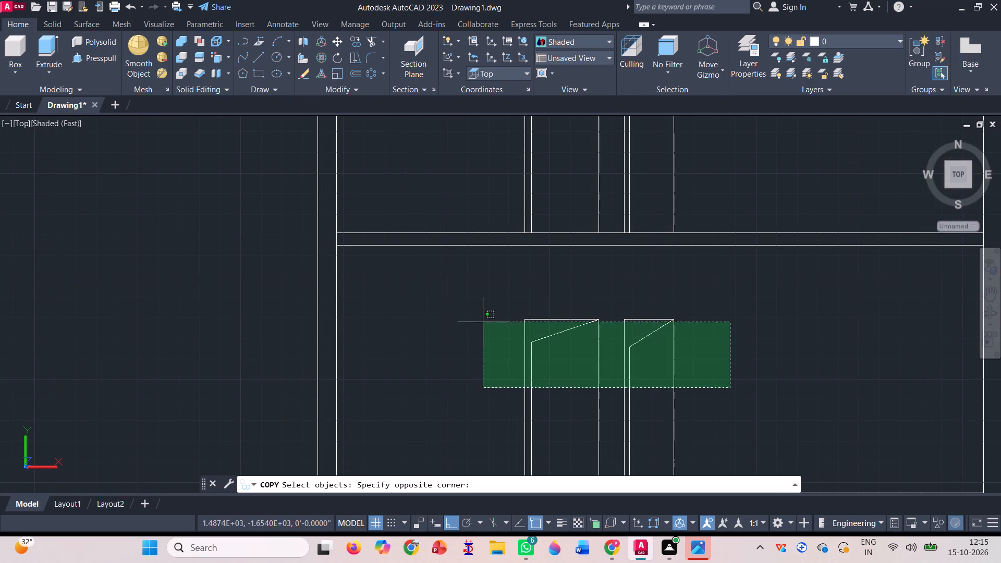
left_click(477, 288)
scroll(529, 312, "down", 2)
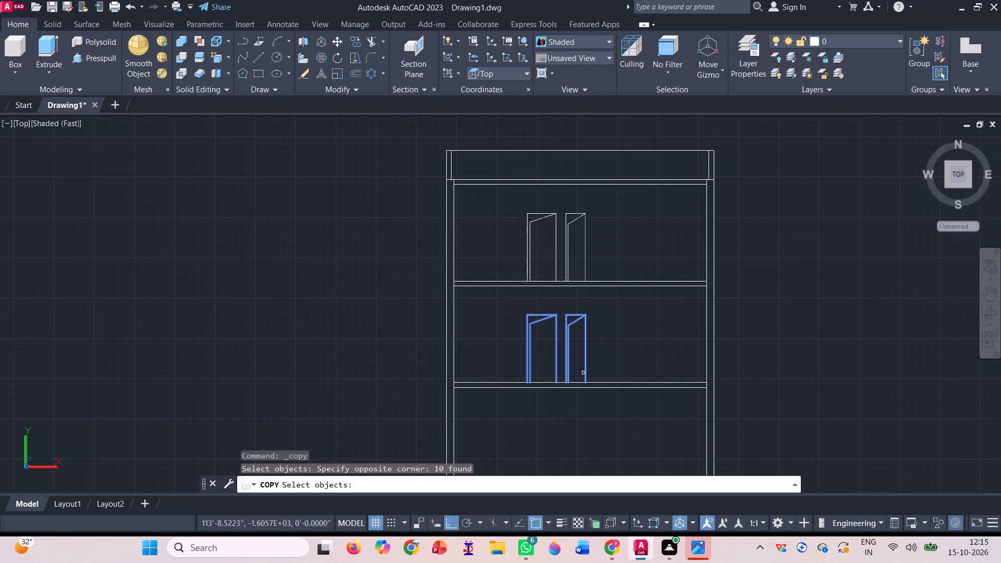
key("space")
scroll(590, 384, "up", 3)
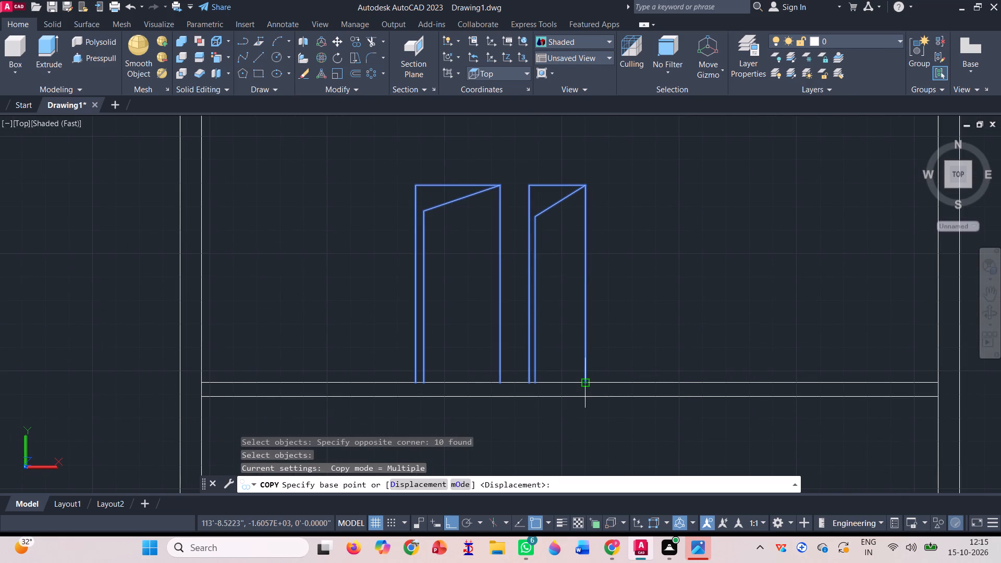
left_click(588, 381)
scroll(559, 240, "down", 2)
scroll(569, 393, "up", 1)
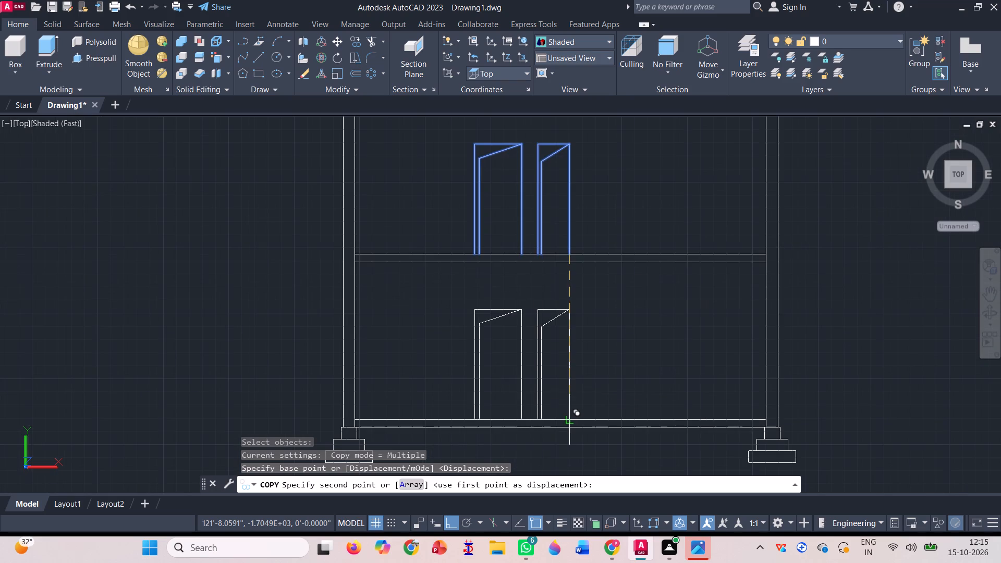
scroll(569, 418, "up", 4)
left_click(569, 417)
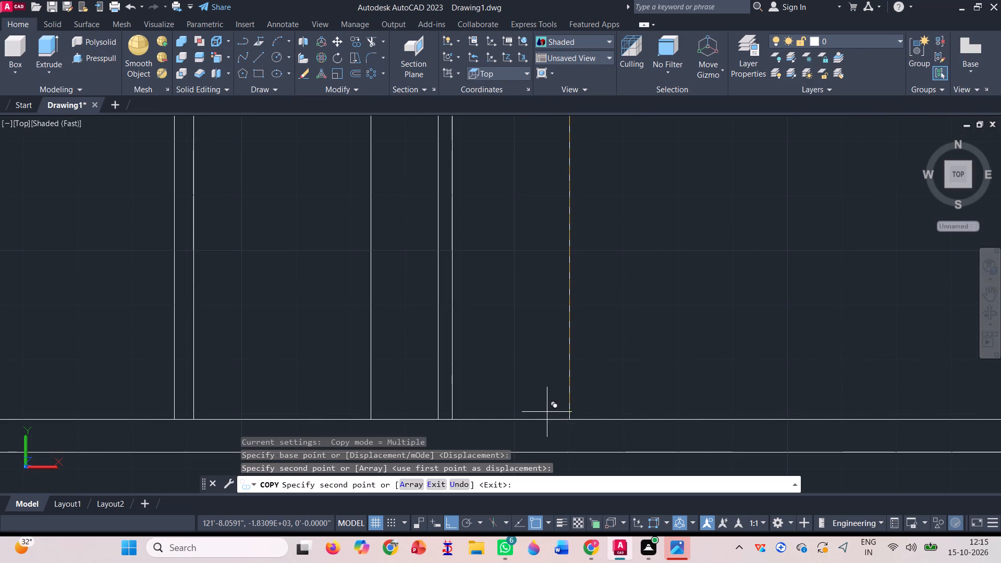
scroll(544, 409, "down", 3)
key("space")
Start a hatch for the building section and choose the BRICK pattern.
scroll(535, 411, "down", 3)
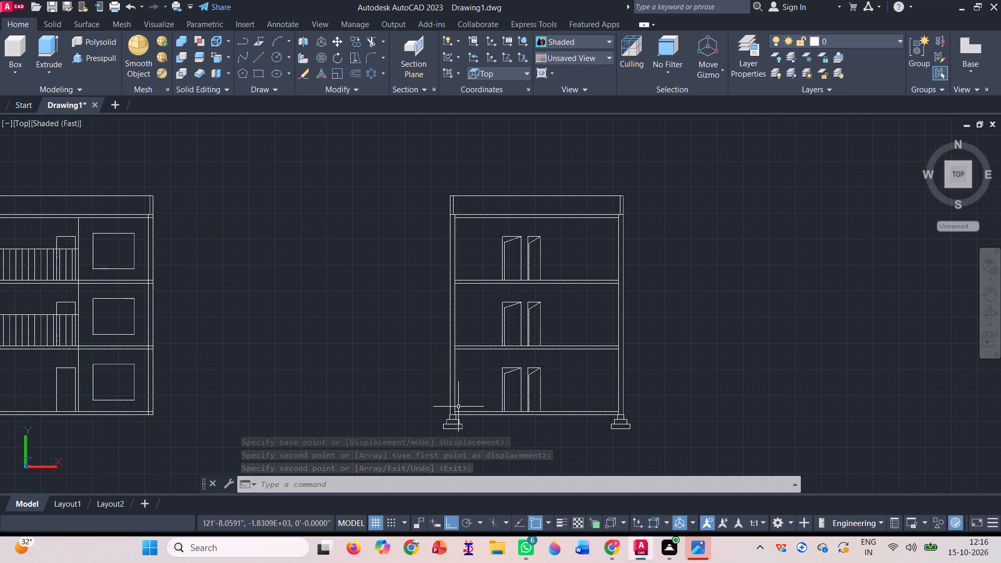
scroll(458, 406, "down", 2)
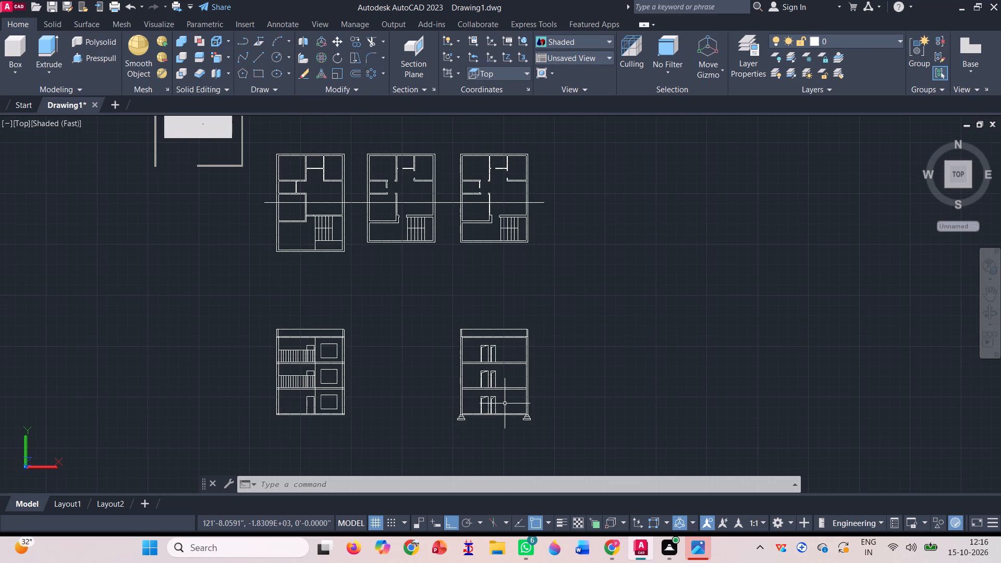
scroll(506, 407, "up", 3)
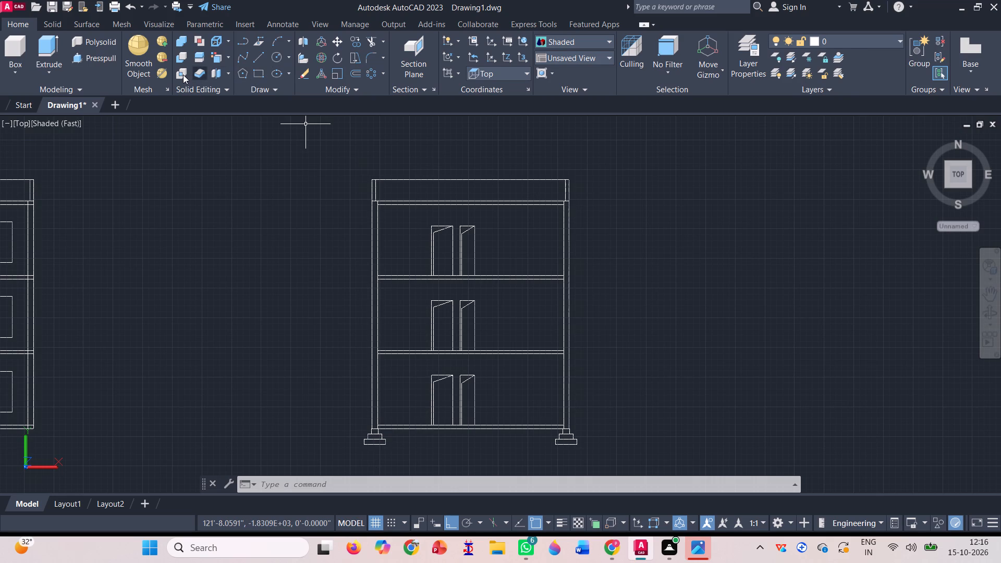
left_click(340, 94)
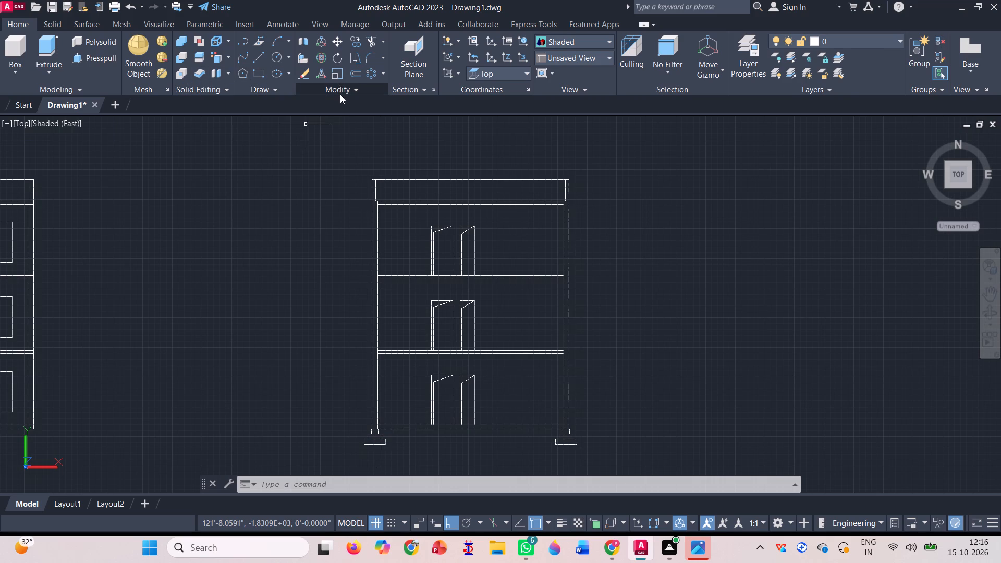
left_click(272, 166)
left_click(271, 92)
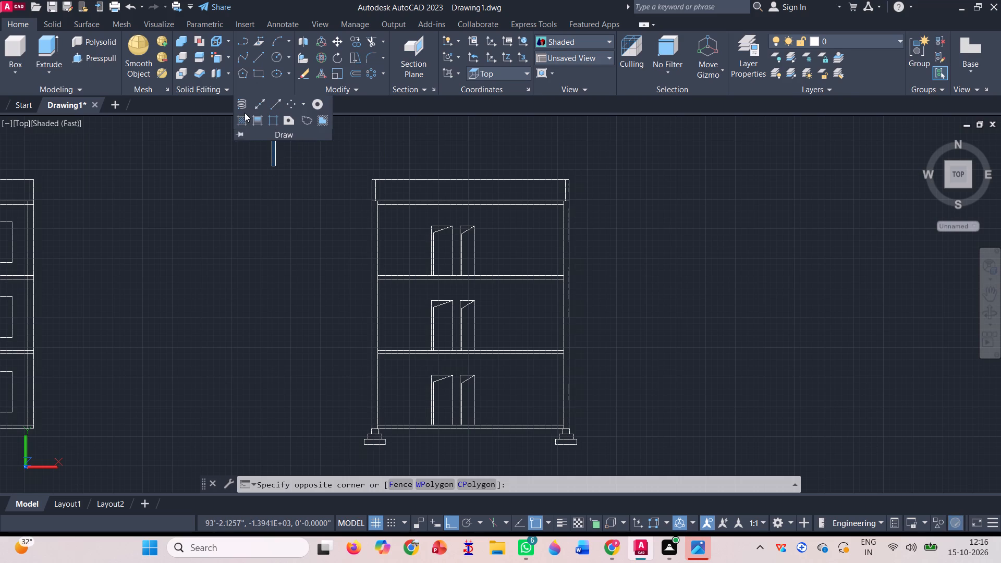
left_click(246, 117)
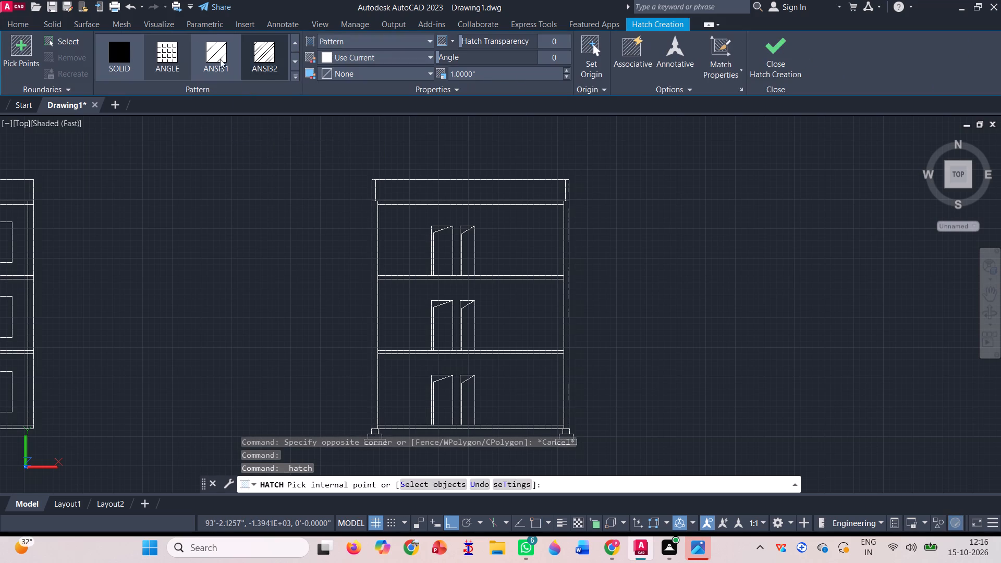
left_click(294, 73)
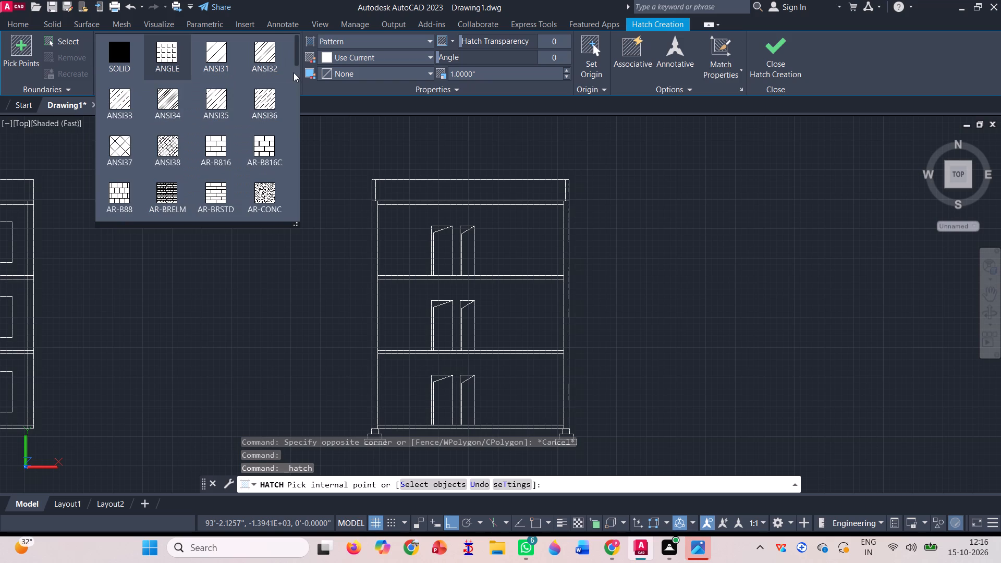
scroll(252, 172, "down", 1)
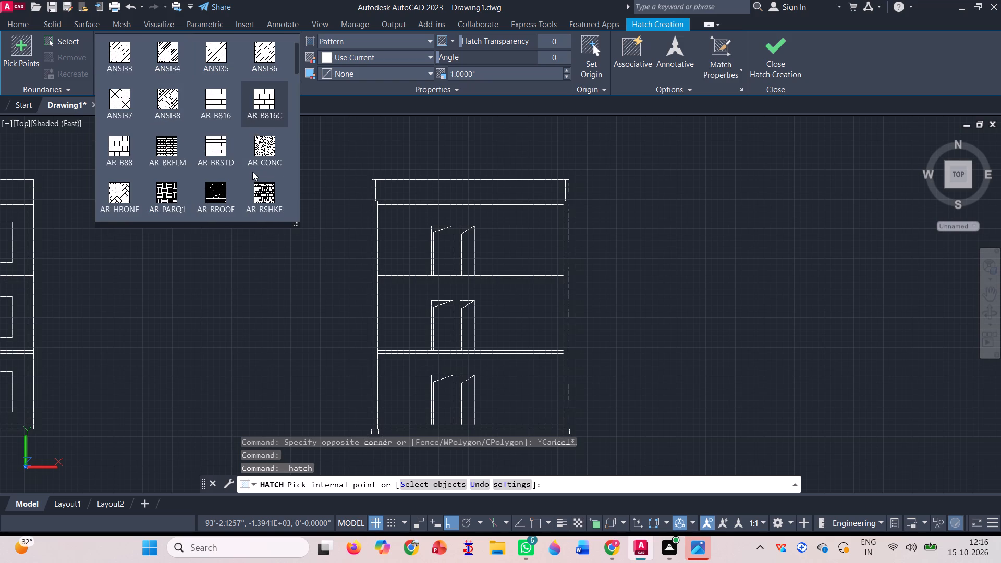
scroll(236, 117, "down", 2)
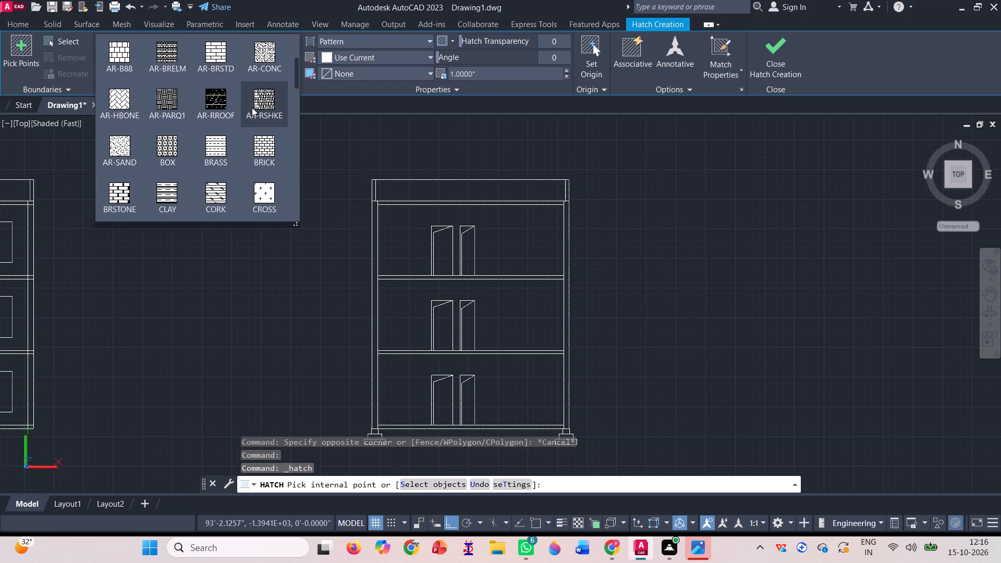
scroll(241, 152, "down", 1)
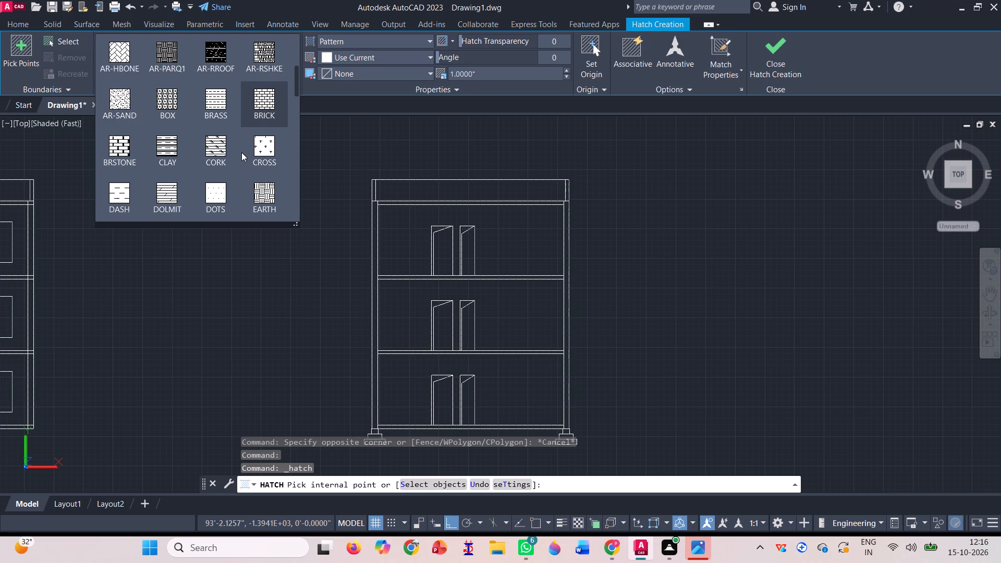
scroll(241, 152, "down", 2)
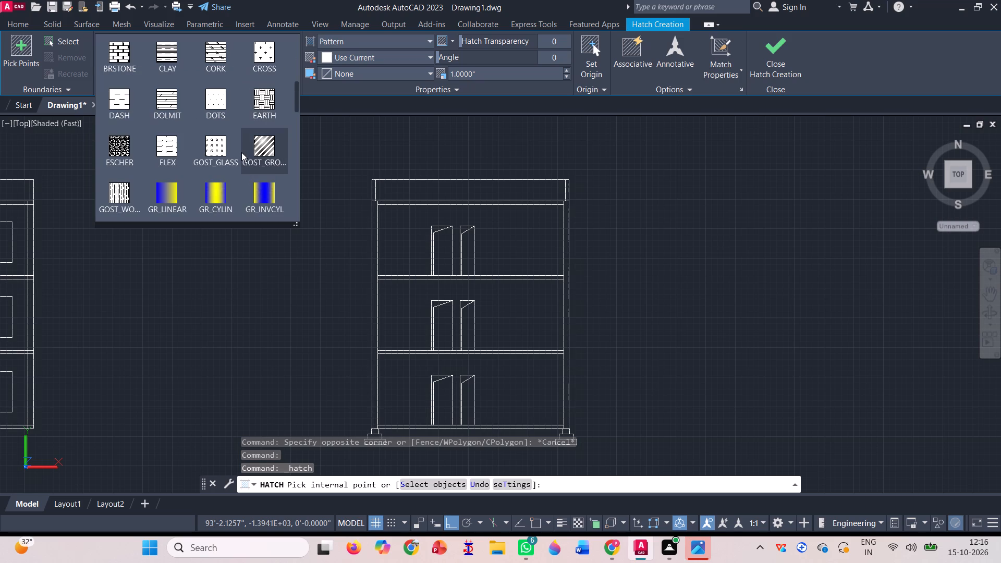
scroll(241, 152, "down", 4)
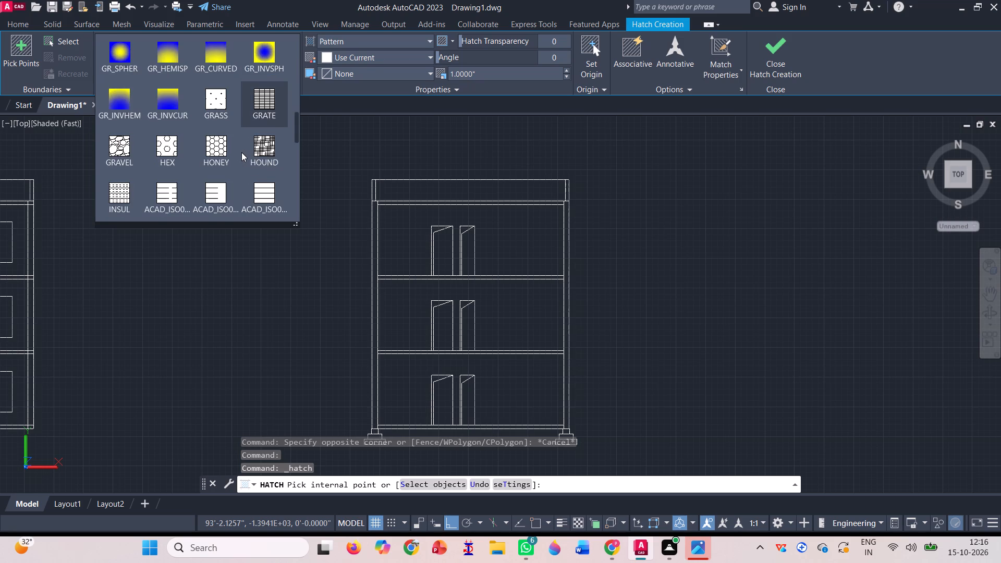
scroll(241, 152, "down", 2)
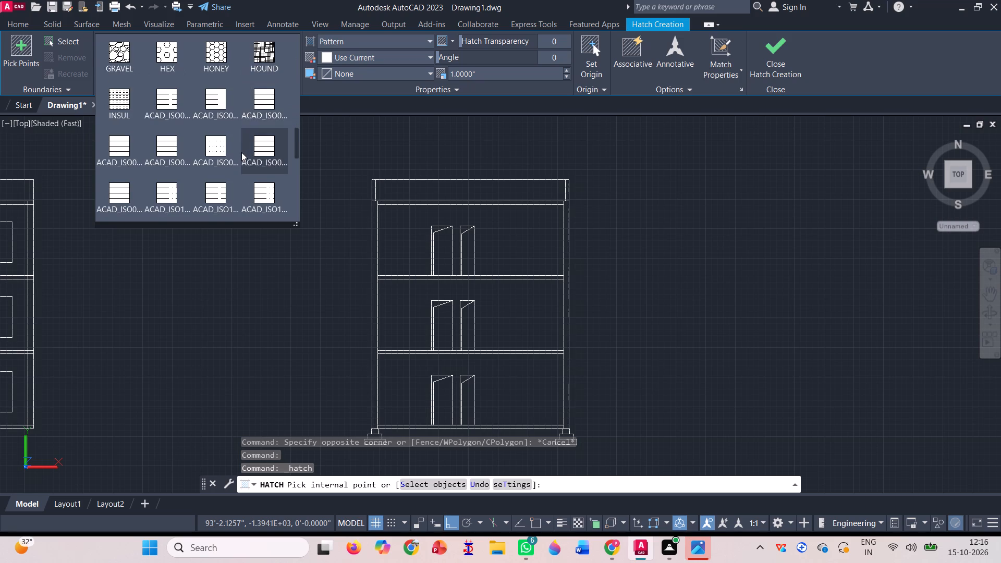
scroll(241, 152, "down", 5)
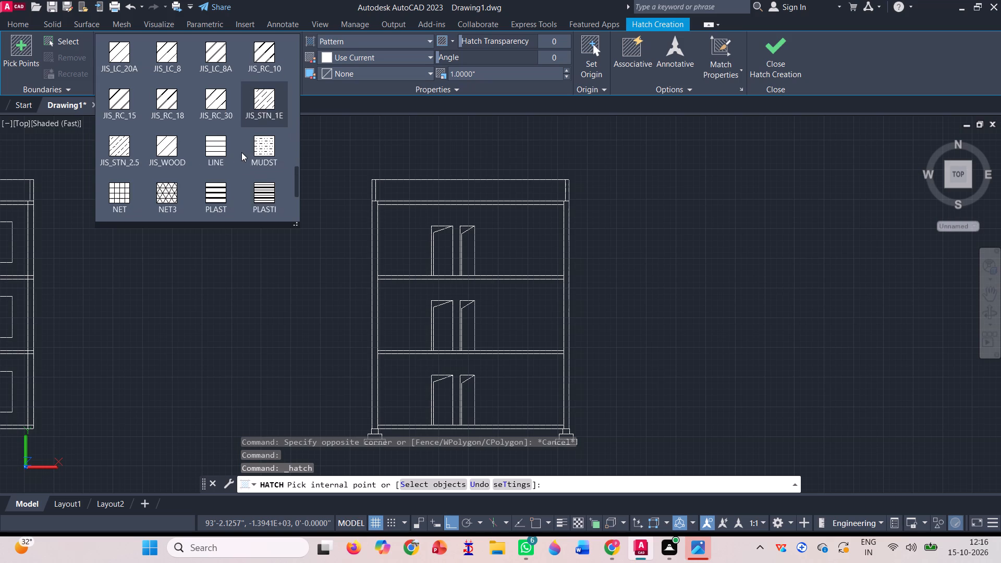
scroll(241, 152, "down", 3)
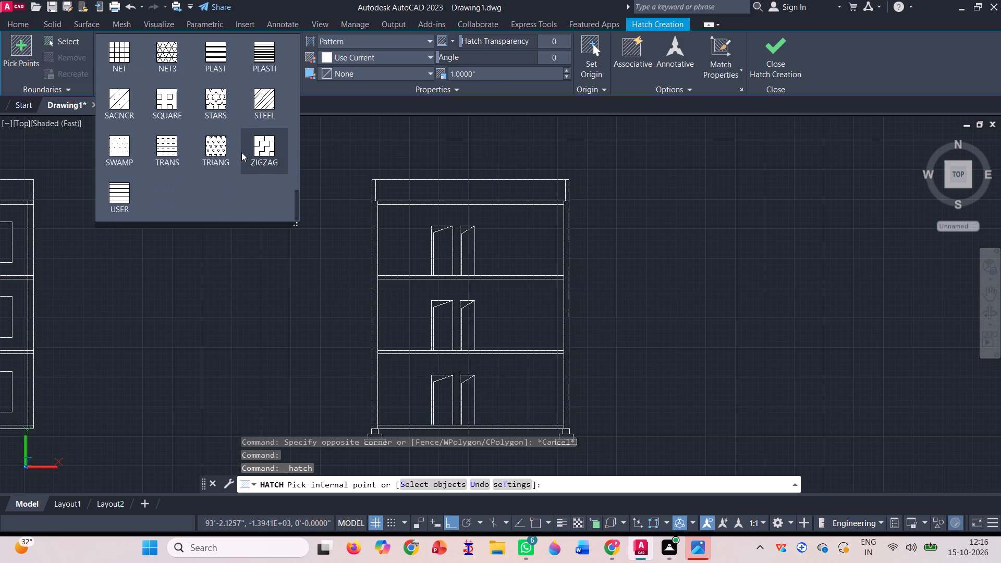
scroll(241, 152, "down", 1)
scroll(241, 152, "up", 1)
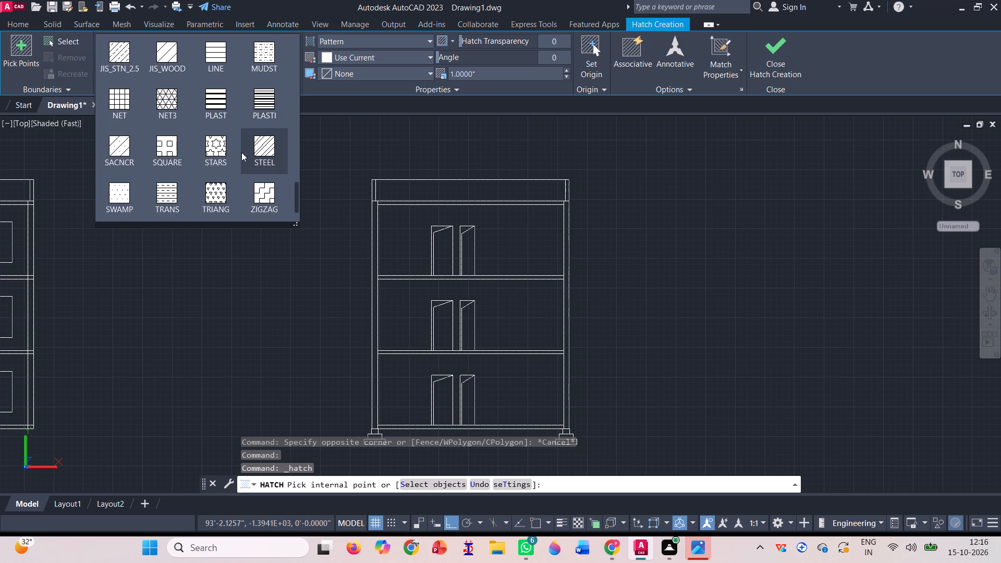
scroll(241, 152, "up", 3)
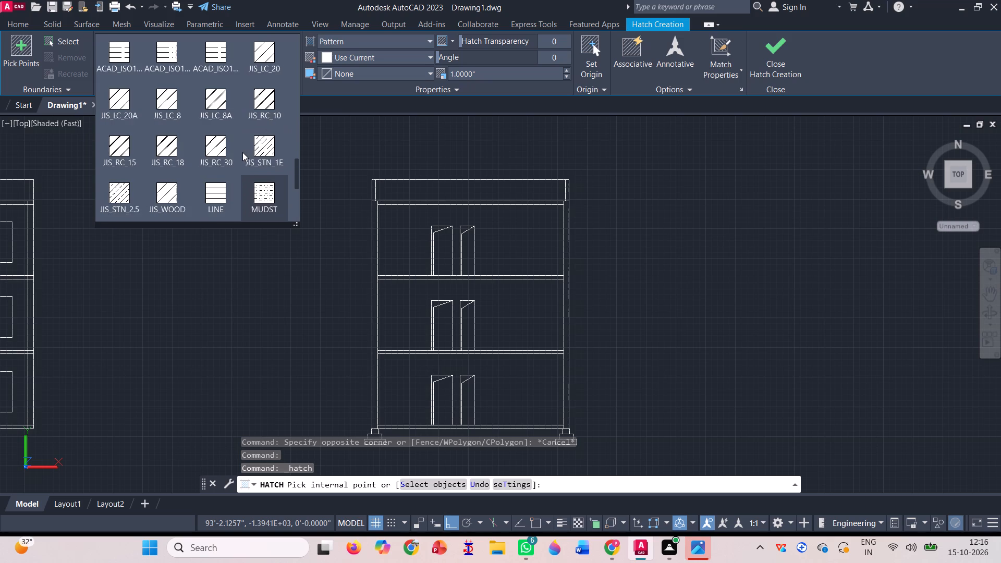
scroll(242, 152, "up", 3)
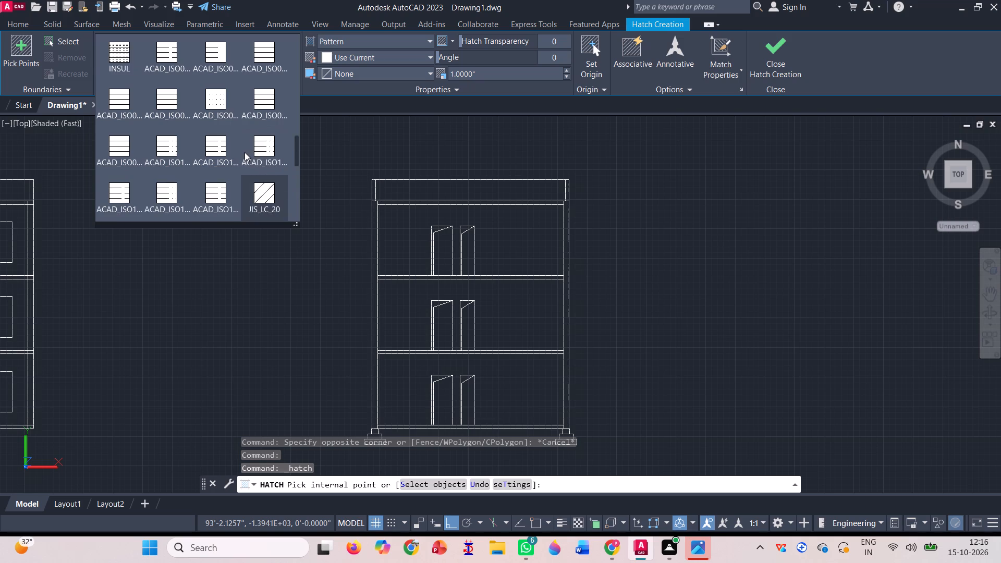
scroll(245, 152, "up", 2)
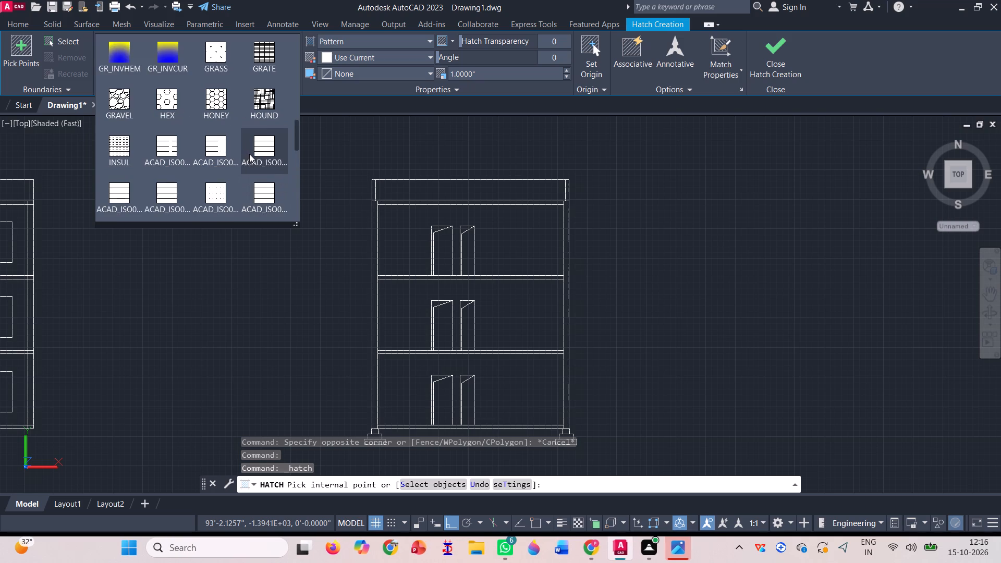
scroll(249, 154, "up", 3)
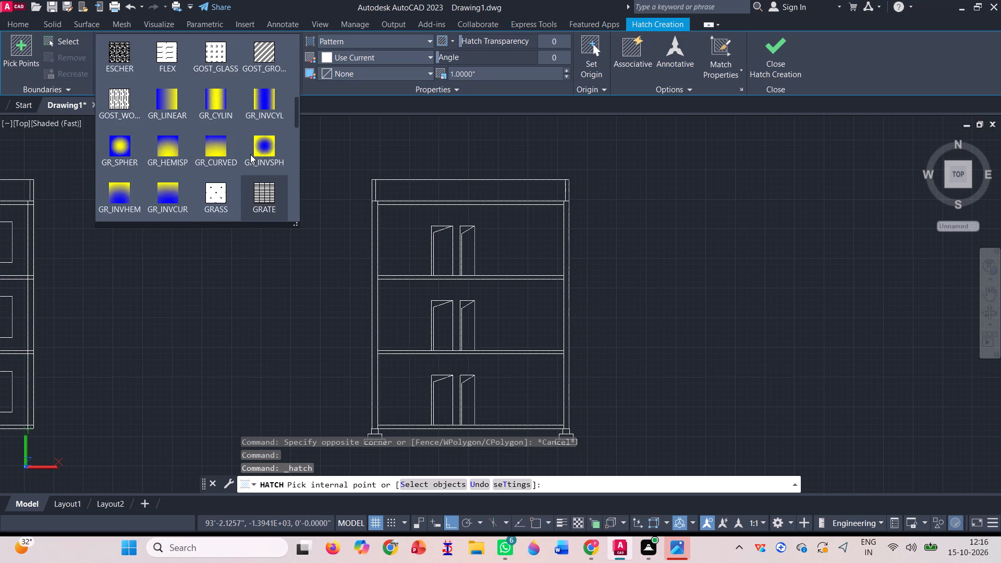
scroll(250, 154, "up", 3)
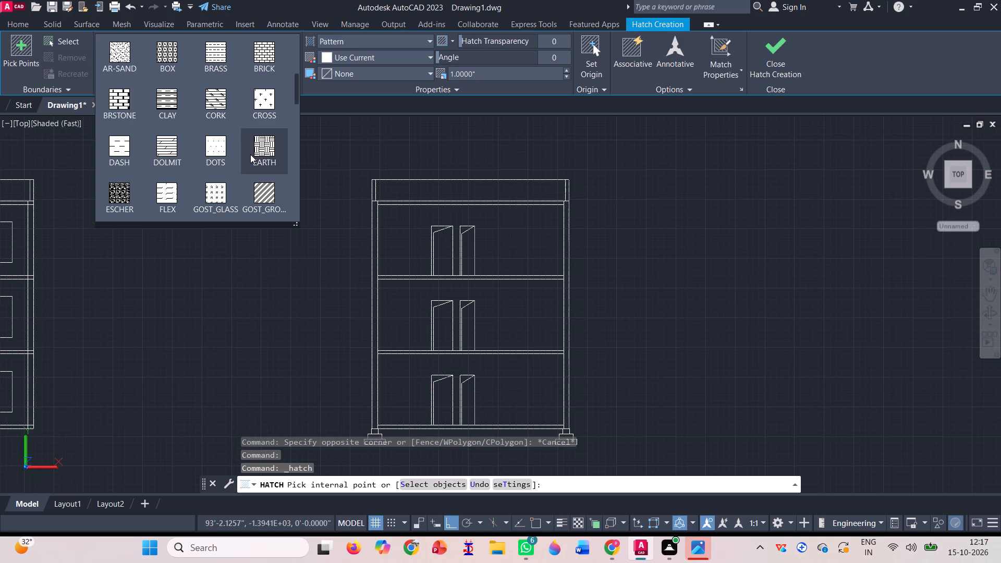
left_click(269, 48)
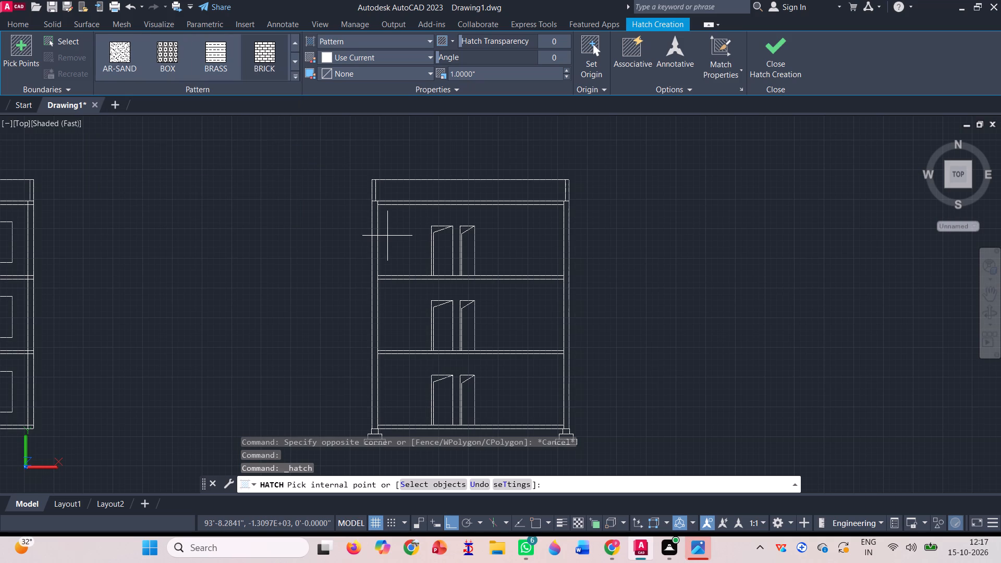
Apply the brick hatch inside both full-height outer walls of the section, below the parapets.
scroll(377, 247, "up", 3)
left_click(370, 241)
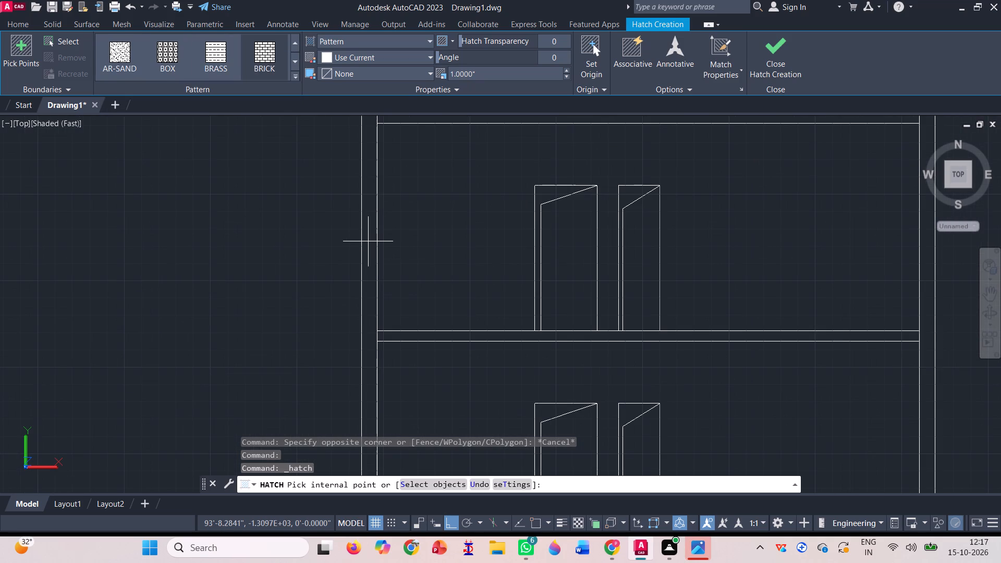
scroll(318, 225, "down", 1)
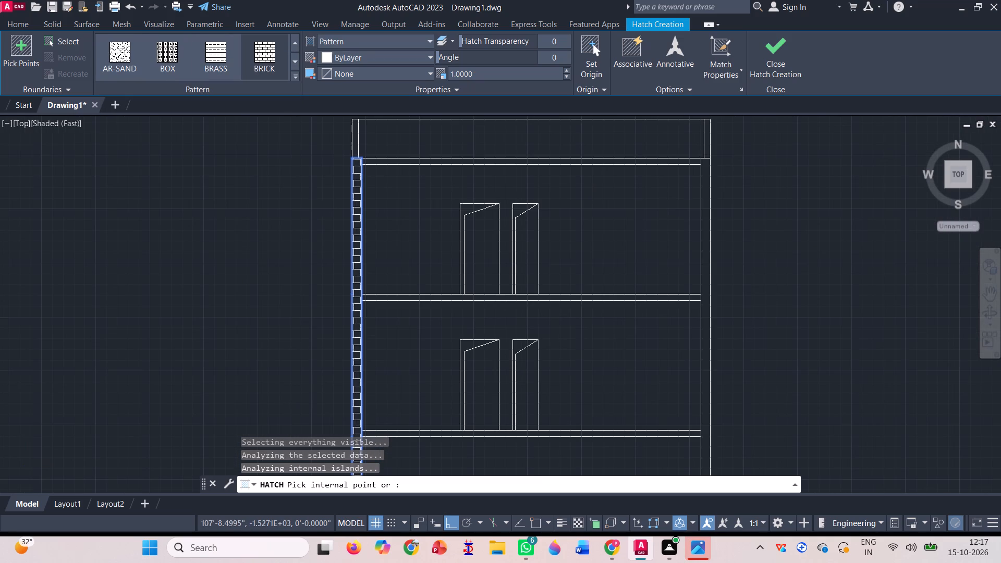
scroll(709, 227, "up", 1)
left_click(709, 227)
Add the brick hatch to both narrower parapet walls above the roof slab and finish the hatch.
scroll(657, 242, "down", 2)
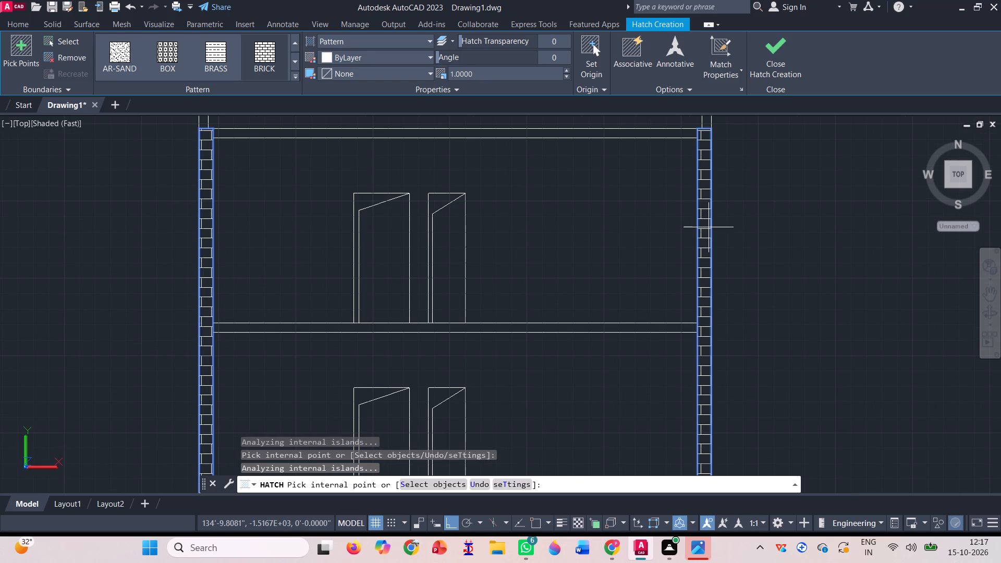
scroll(558, 217, "down", 1)
scroll(470, 201, "down", 1)
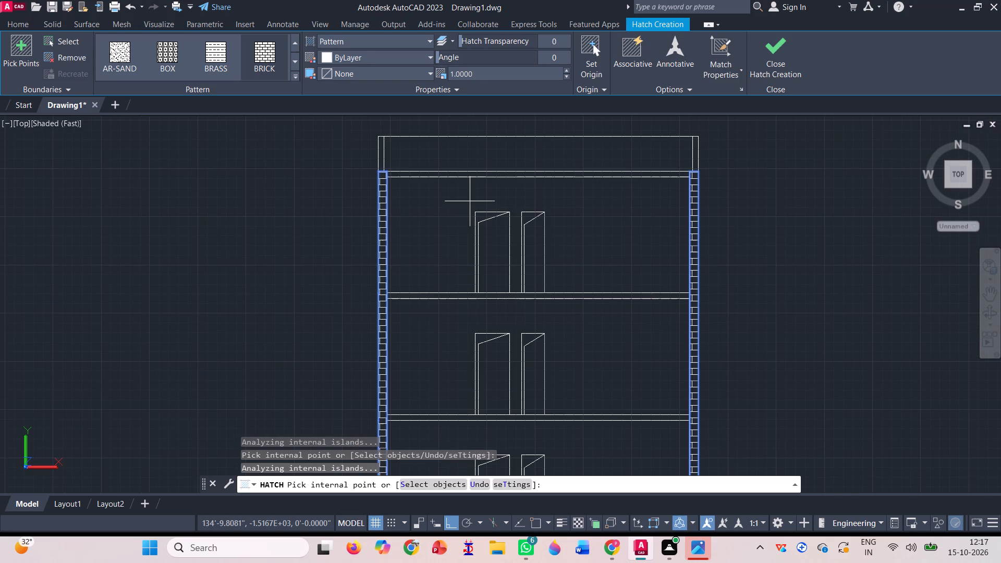
scroll(421, 171, "up", 1)
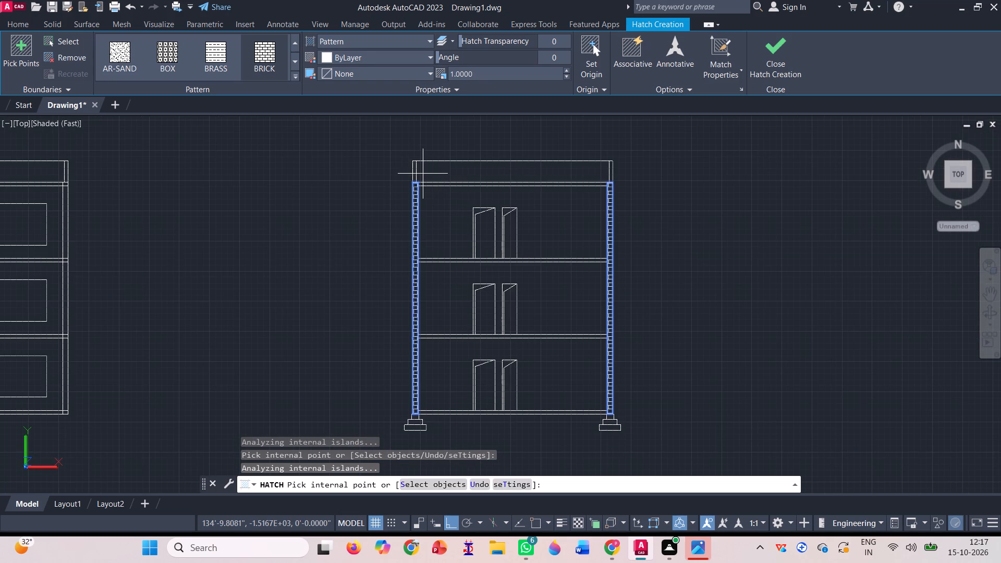
scroll(422, 171, "up", 4)
left_click(405, 162)
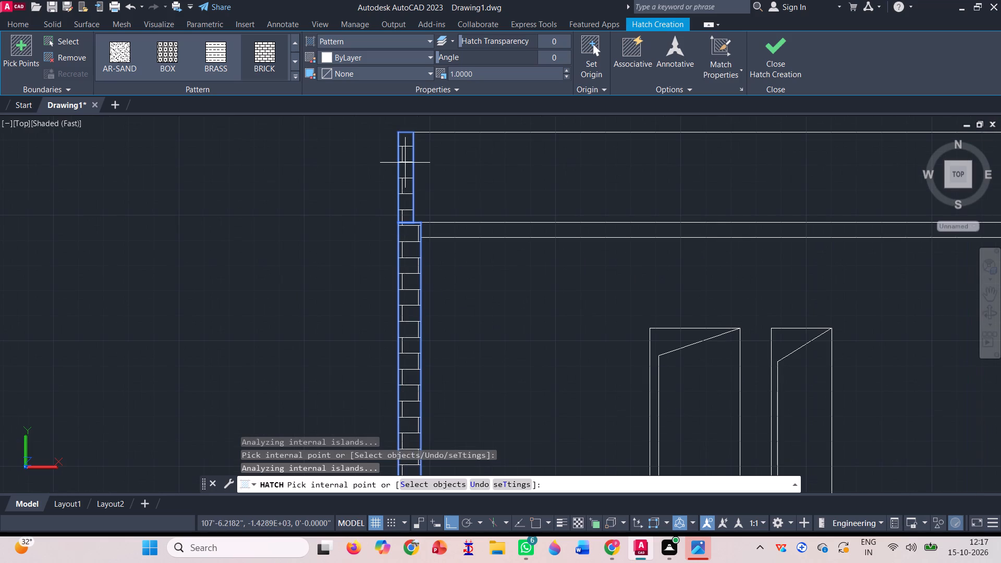
scroll(338, 199, "down", 2)
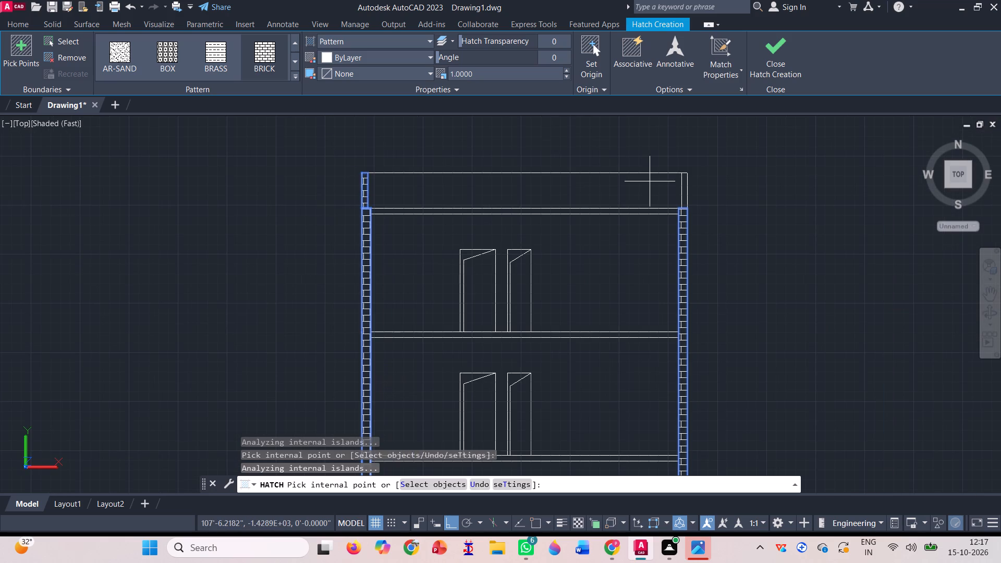
scroll(674, 188, "up", 5)
left_click(687, 180)
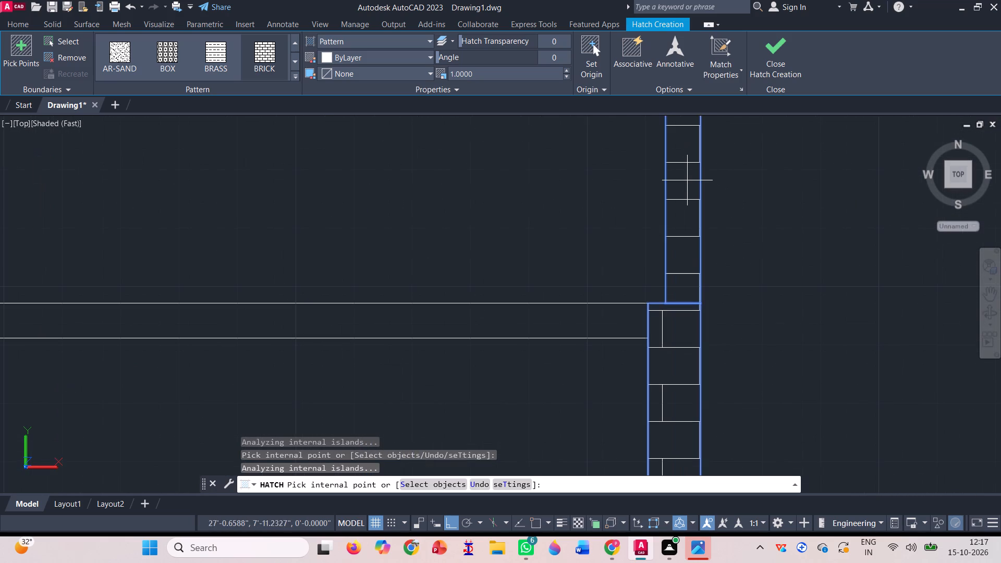
scroll(564, 197, "down", 2)
scroll(505, 200, "down", 2)
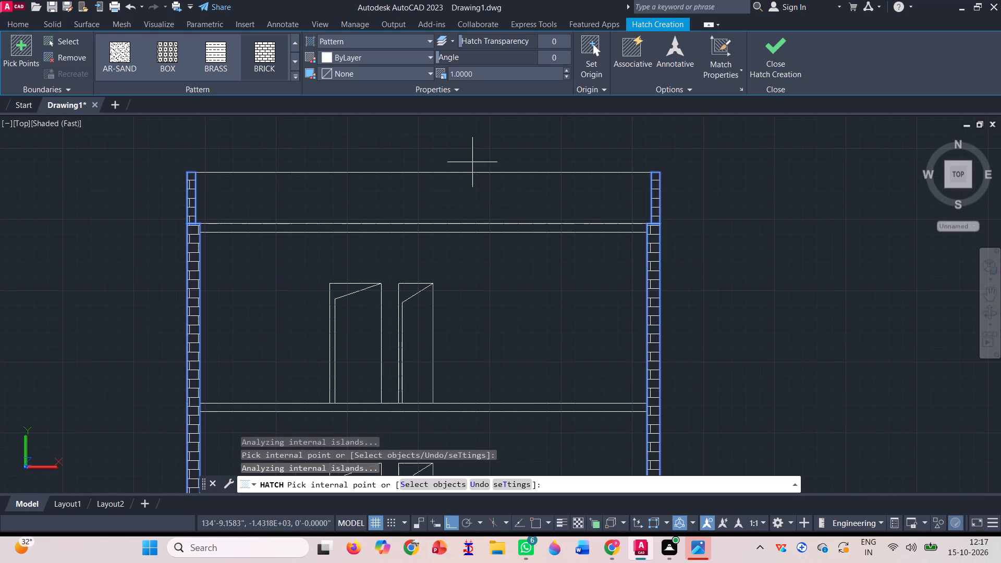
scroll(466, 157, "down", 2)
scroll(481, 216, "up", 1)
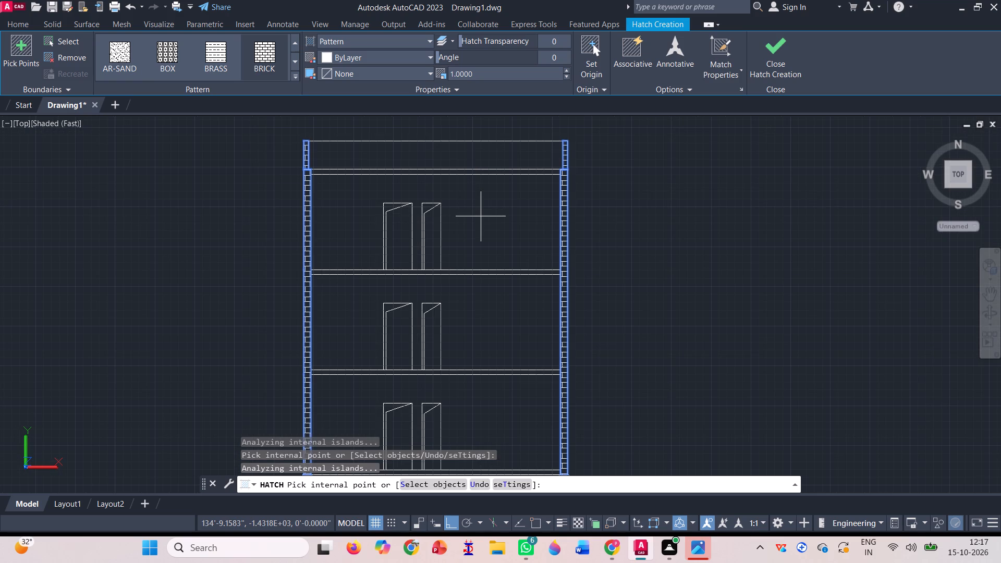
scroll(481, 216, "down", 1)
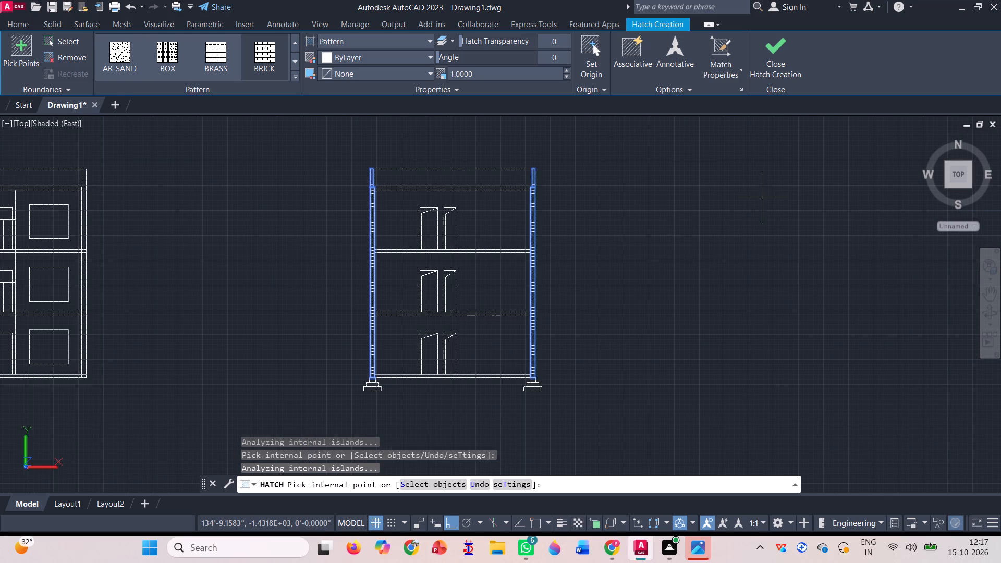
left_click(774, 52)
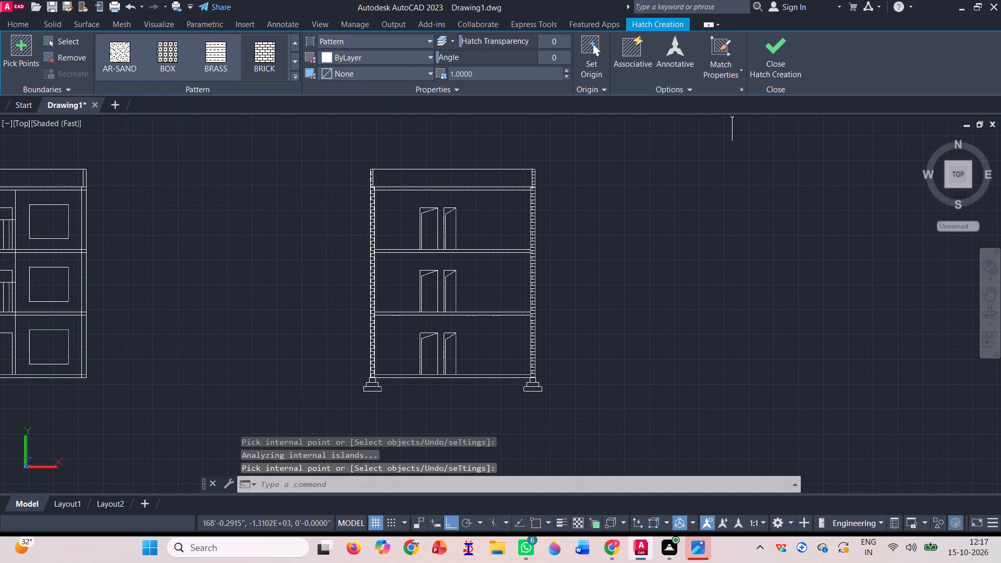
Start a new hatch for the section's footings and choose the GRAVEL pattern.
left_click(279, 91)
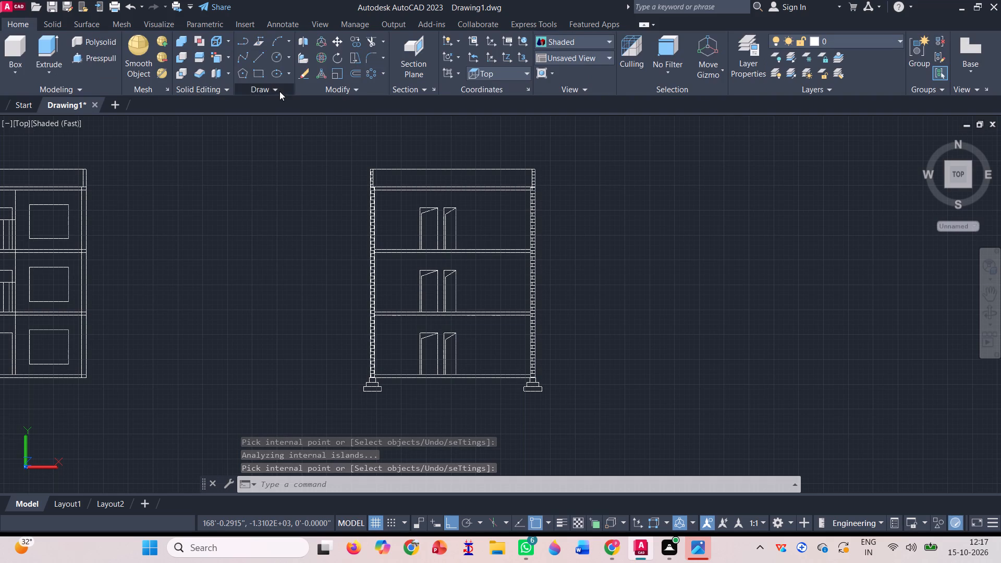
left_click(241, 120)
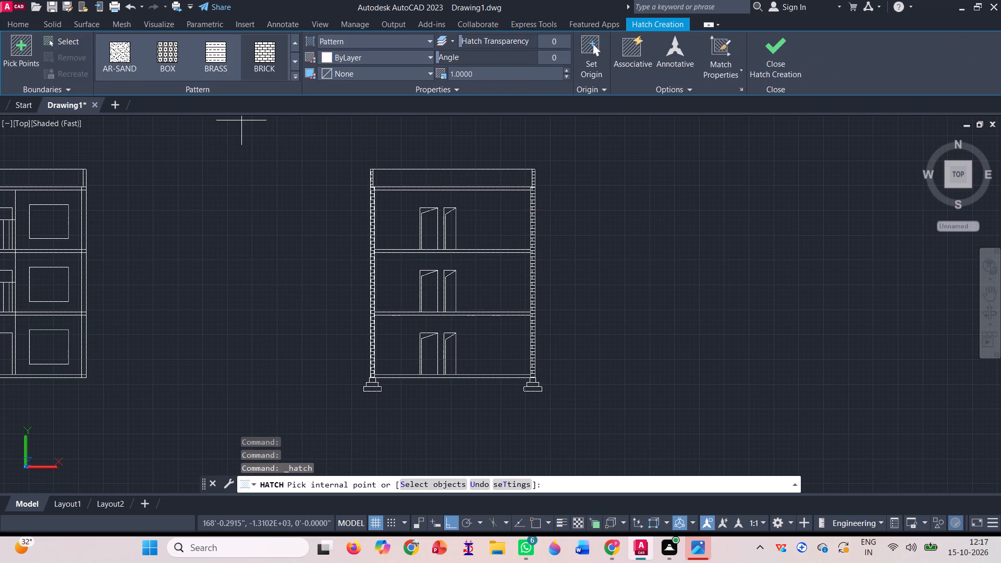
left_click(299, 76)
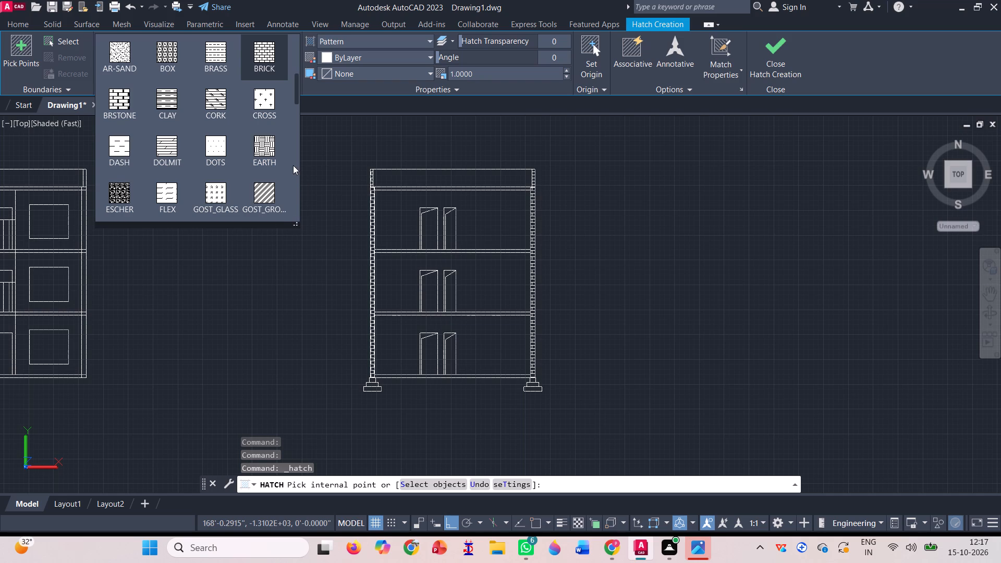
key("Down")
key("Down")
key("Down")
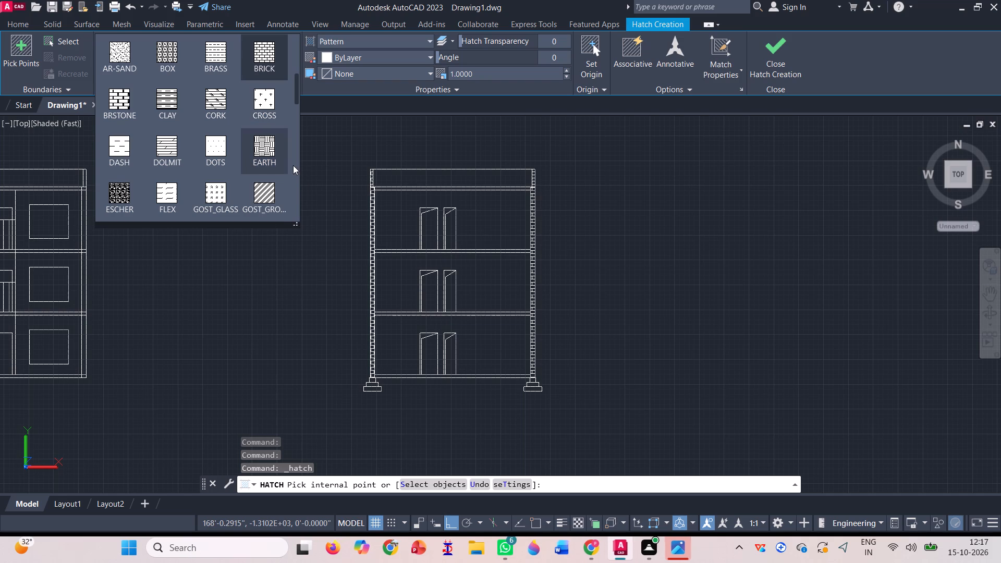
key("Down")
key("Down")
key("Up")
key("Up")
key("Up")
key("Up")
key("Up")
key("Up")
key("Up")
key("Up")
key("Up")
key("Up")
key("Up")
key("Up")
key("Up")
key("Up")
key("Up")
key("Up")
key("Up")
key("Up")
key("Up")
key("Up")
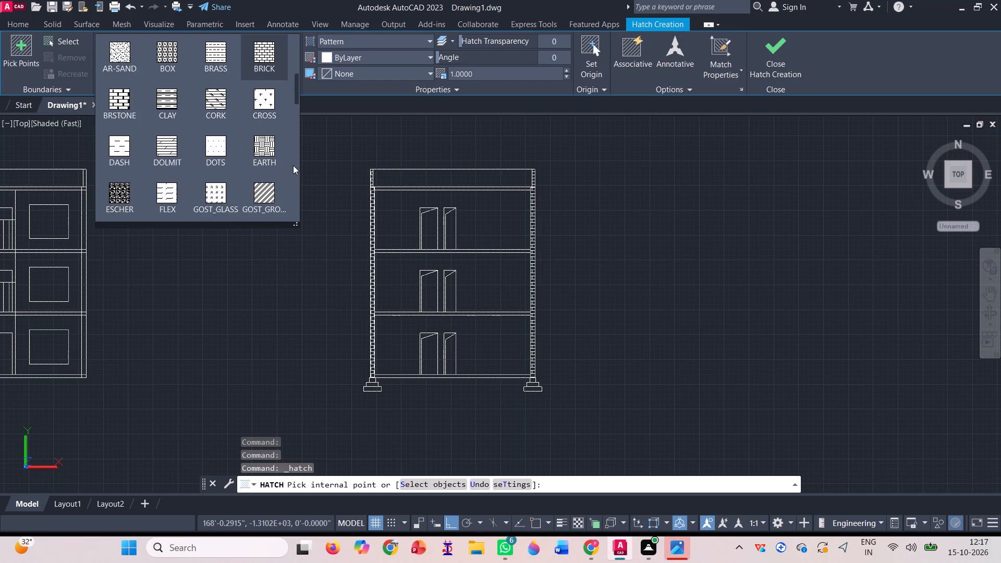
key("Up")
key("Up")
key("Up")
key("Up")
key("Up")
key("Up")
key("Up")
key("Up")
key("Up")
key("Up")
key("Up")
key("Up")
key("Up")
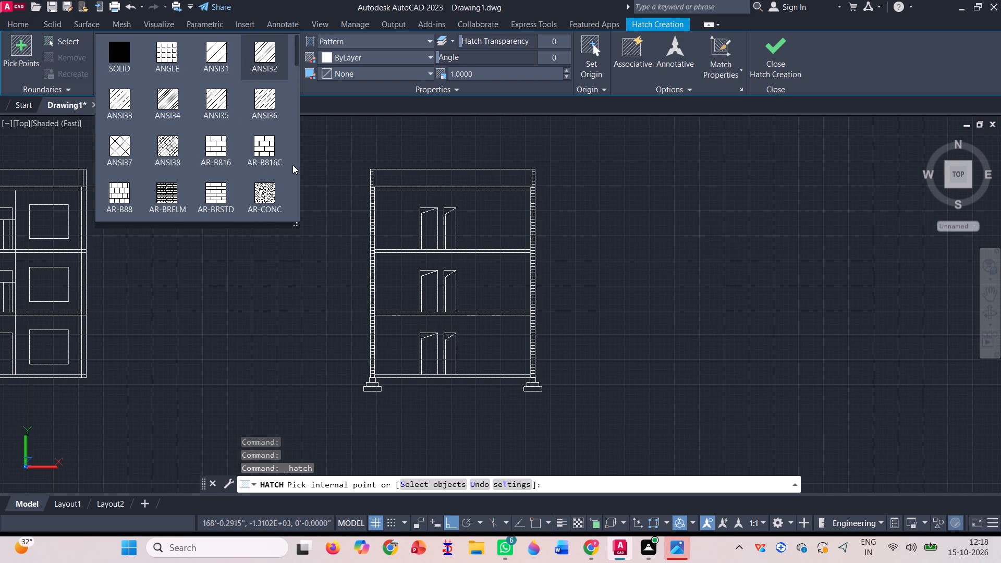
key("Up")
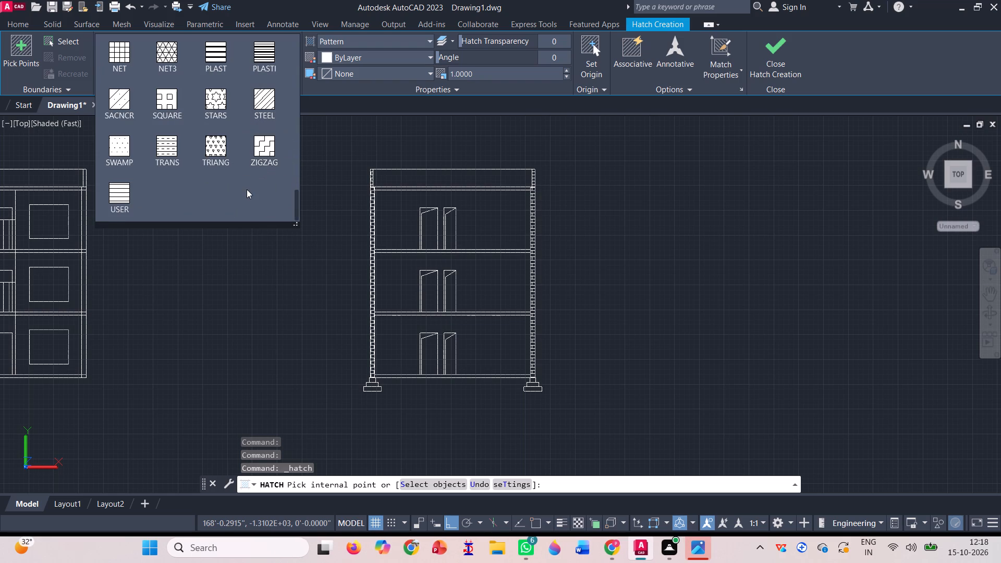
scroll(247, 189, "up", 1)
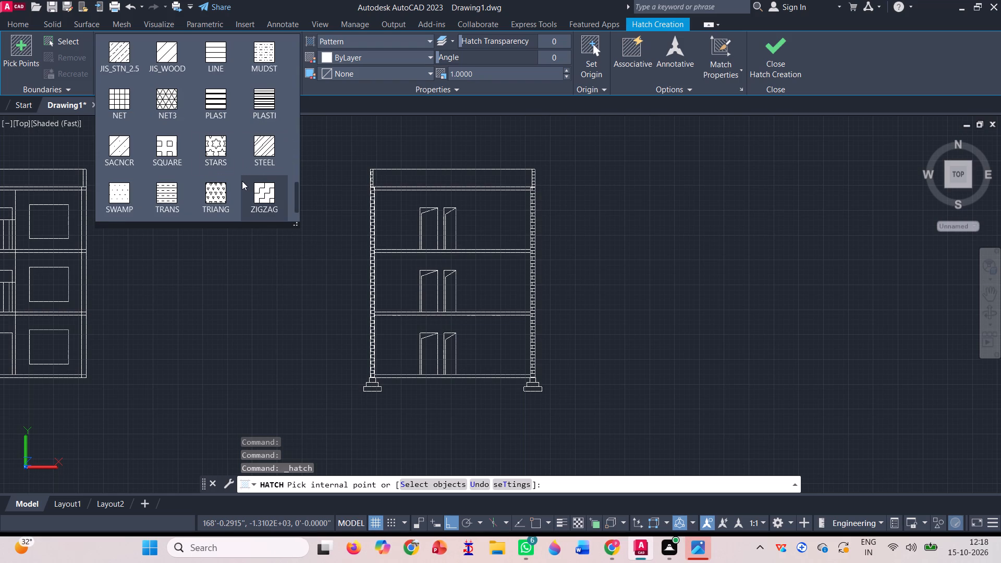
scroll(242, 181, "up", 1)
scroll(210, 147, "up", 1)
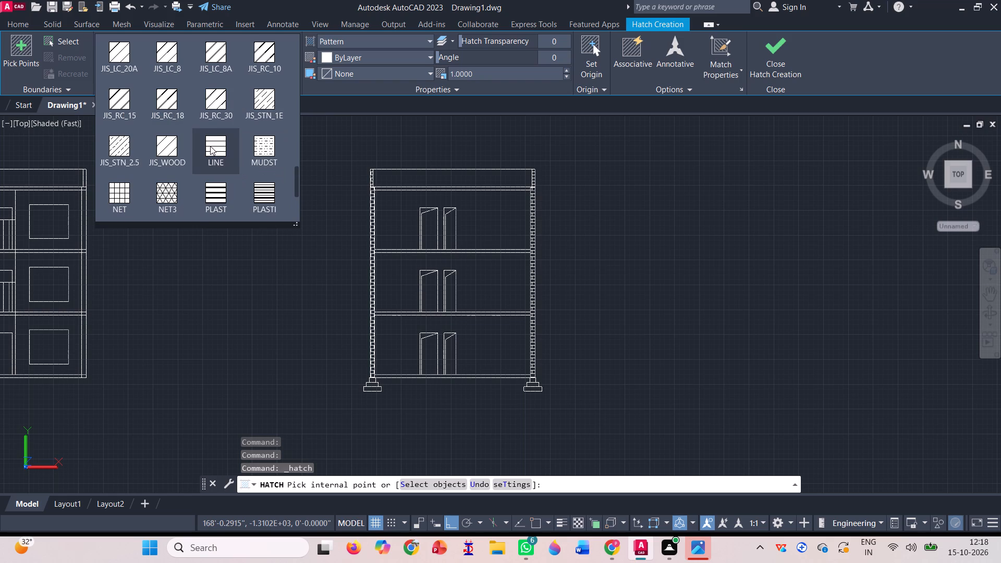
scroll(218, 136, "up", 3)
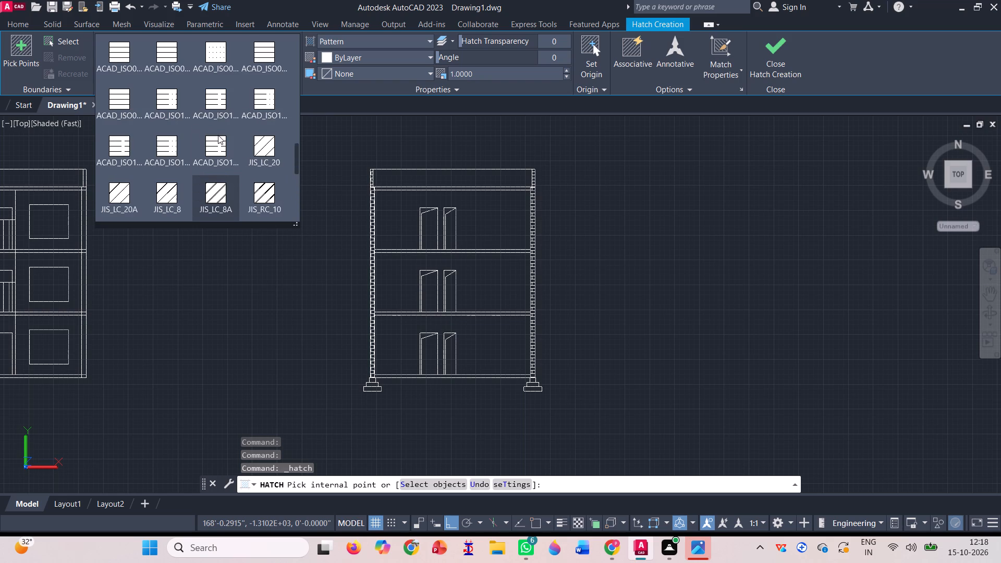
scroll(218, 135, "up", 2)
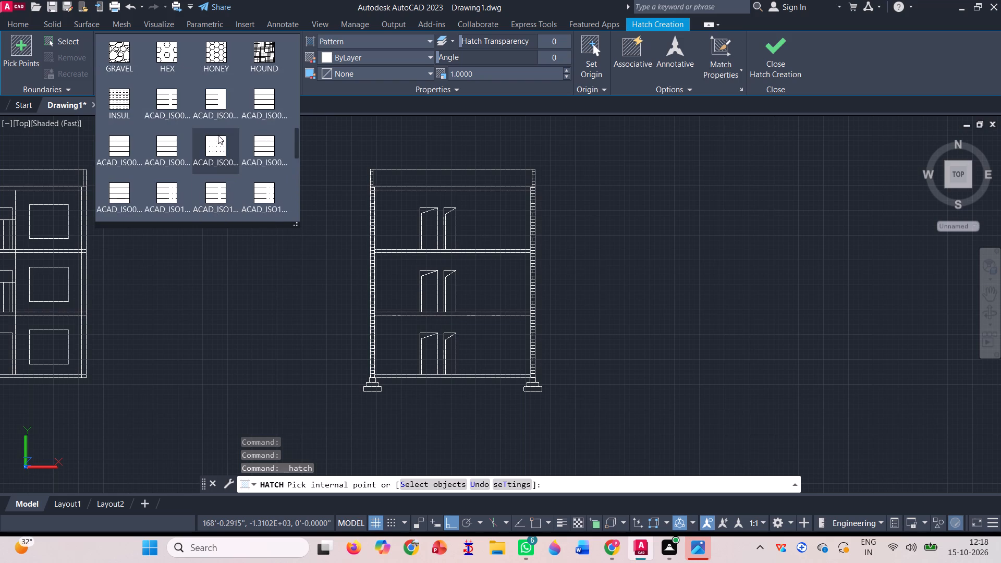
left_click(123, 46)
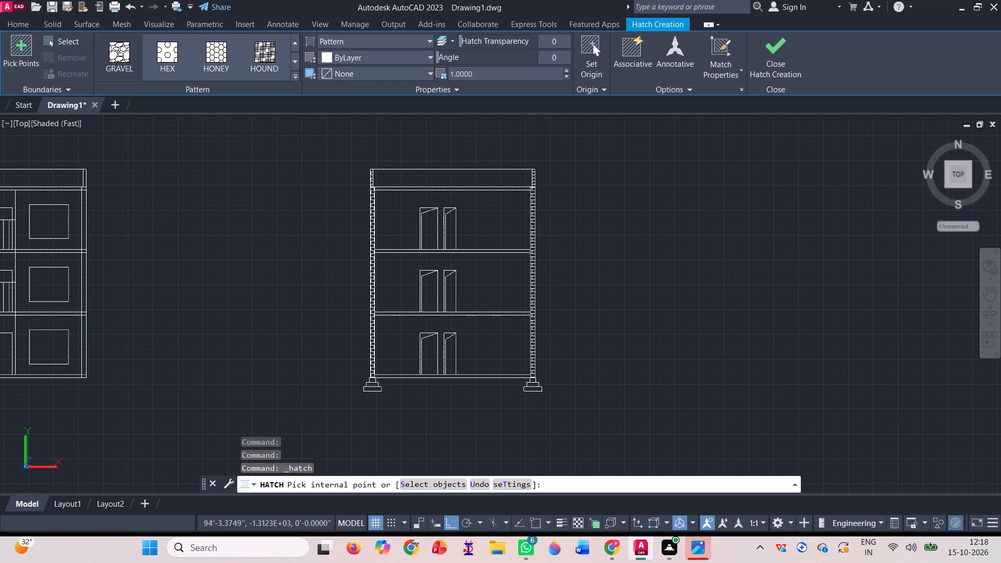
Apply the gravel hatch inside the lowest, widest course of both stepped footings.
scroll(539, 410, "up", 1)
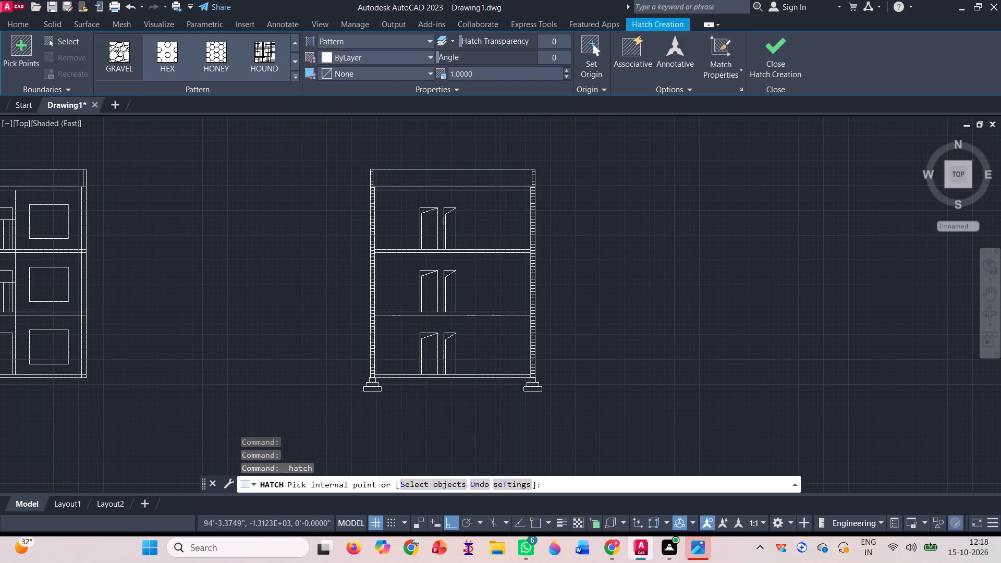
scroll(539, 410, "up", 1)
scroll(188, 339, "up", 1)
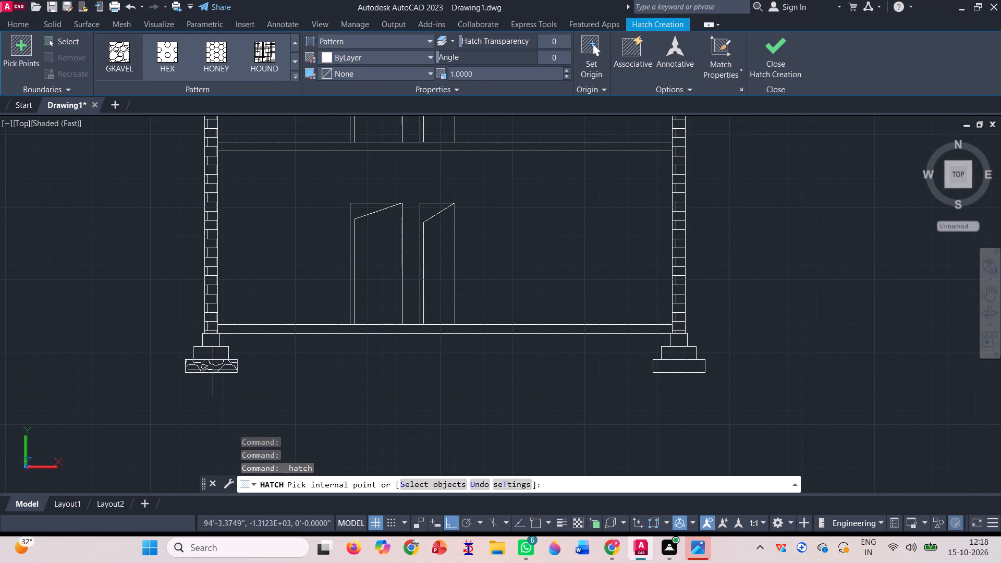
left_click(213, 370)
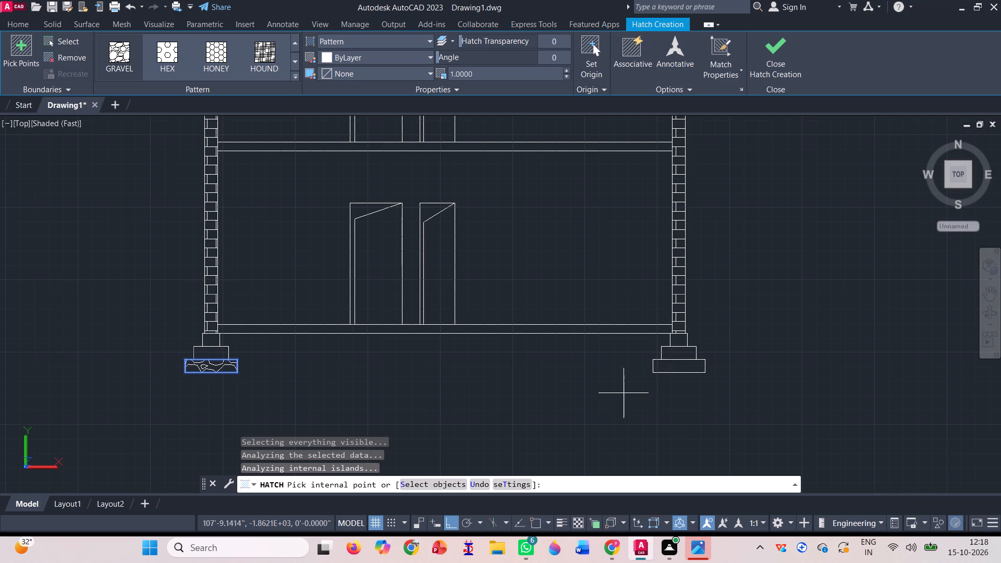
left_click(669, 364)
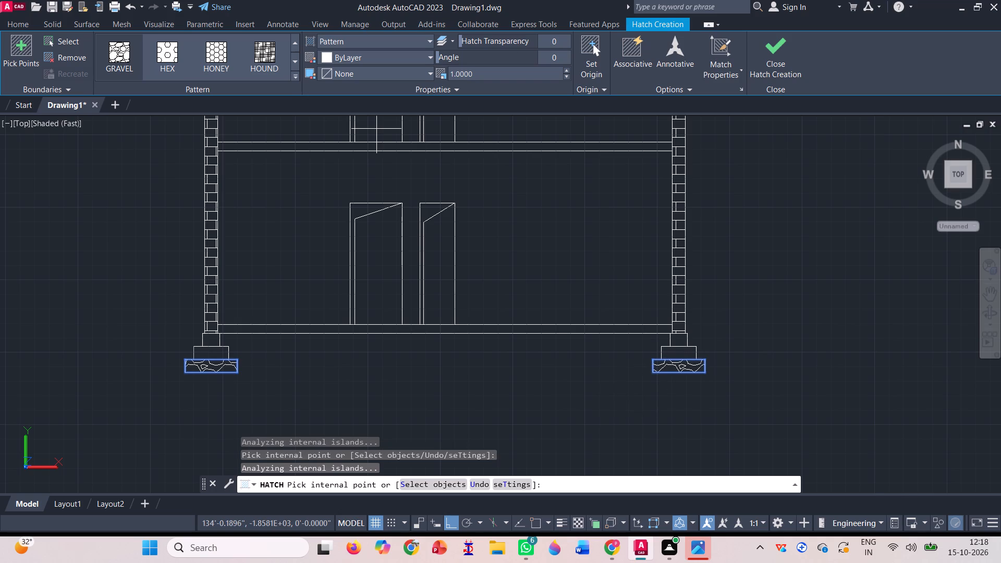
Set the gravel hatch scale to 0.25 and finish the hatch.
left_click(568, 75)
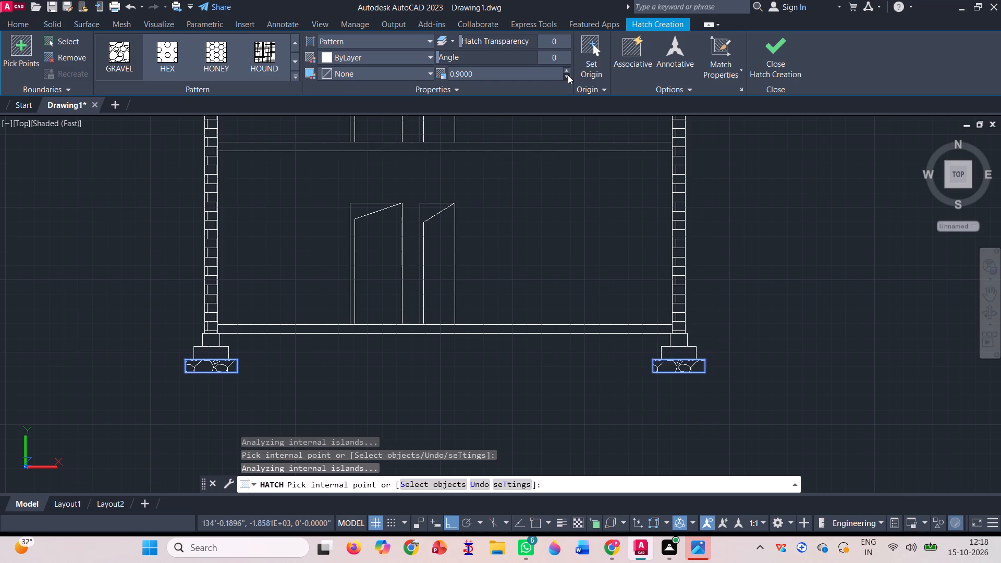
double_click(568, 75)
left_click(568, 75)
triple_click(568, 75)
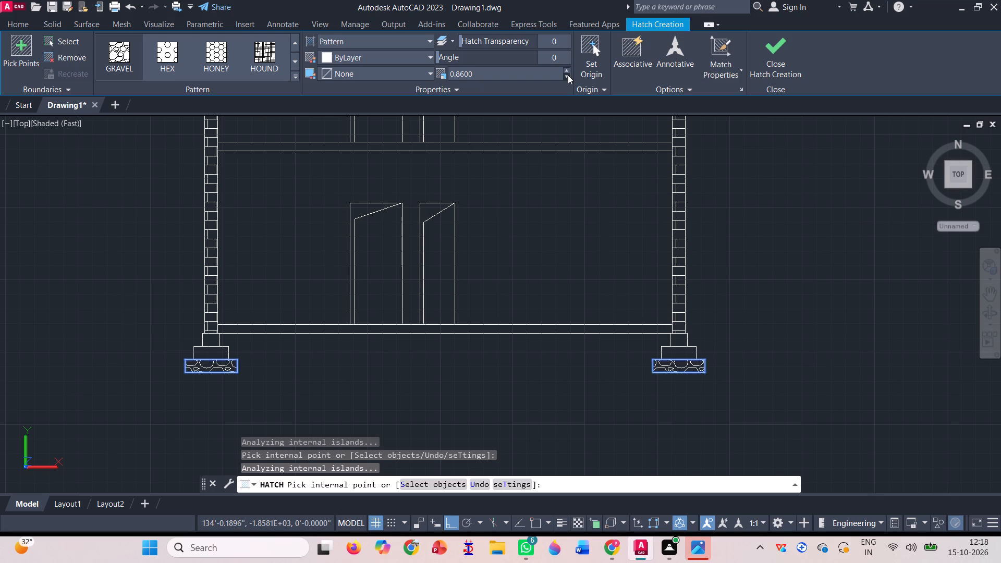
triple_click(568, 75)
left_click(568, 75)
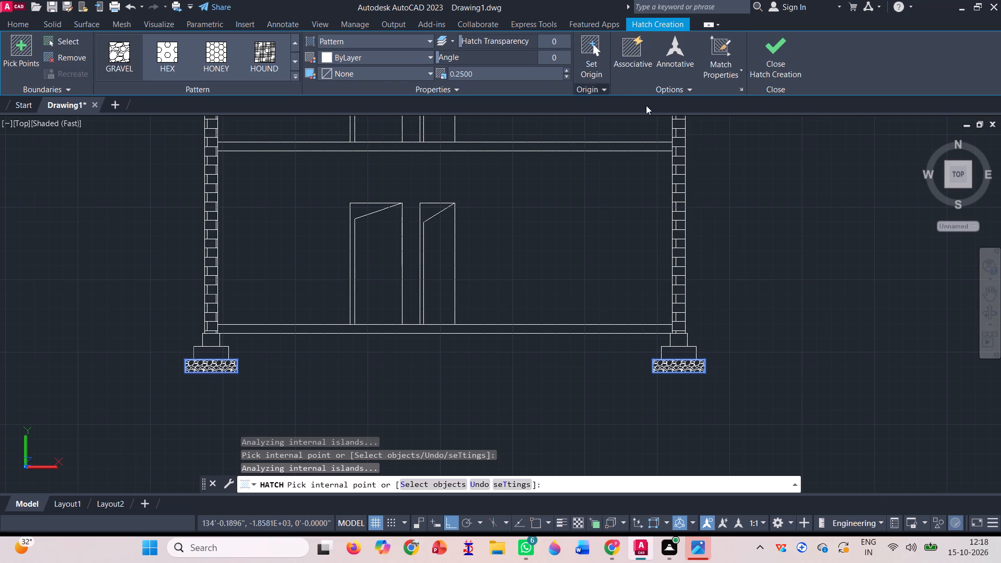
left_click(775, 48)
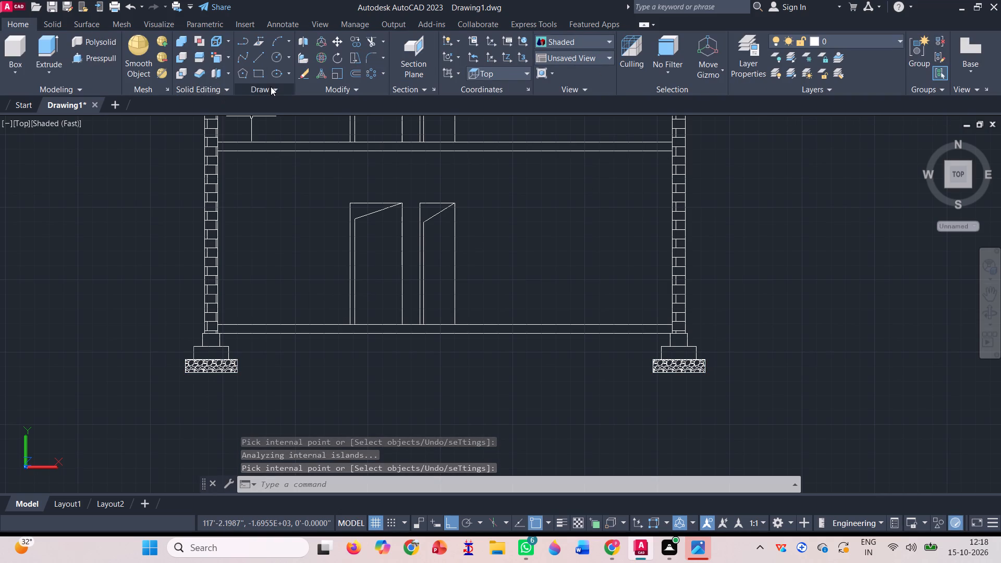
Start a new hatch for the section's footings and slabs and choose the AR-SAND pattern.
left_click(271, 86)
left_click(242, 125)
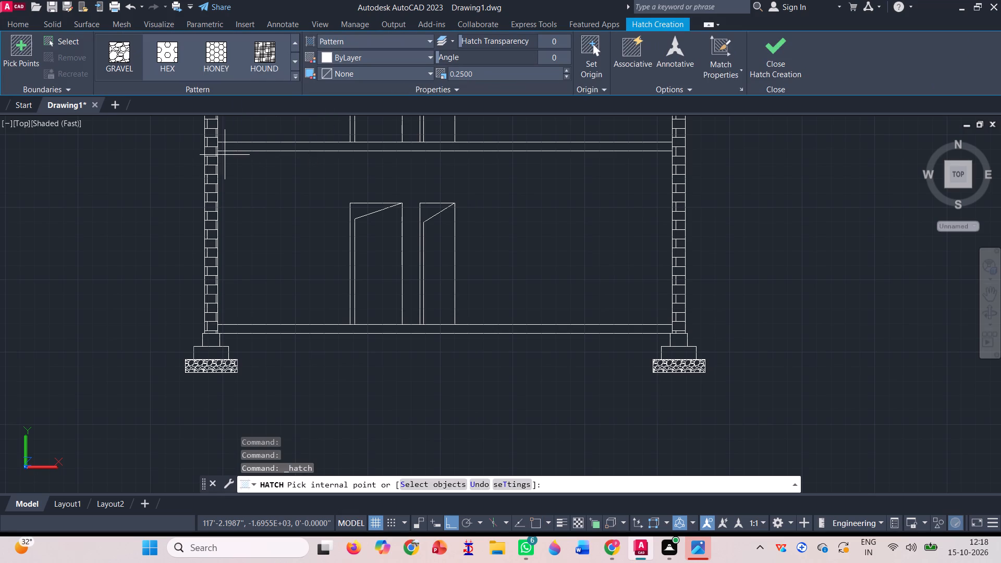
left_click(298, 75)
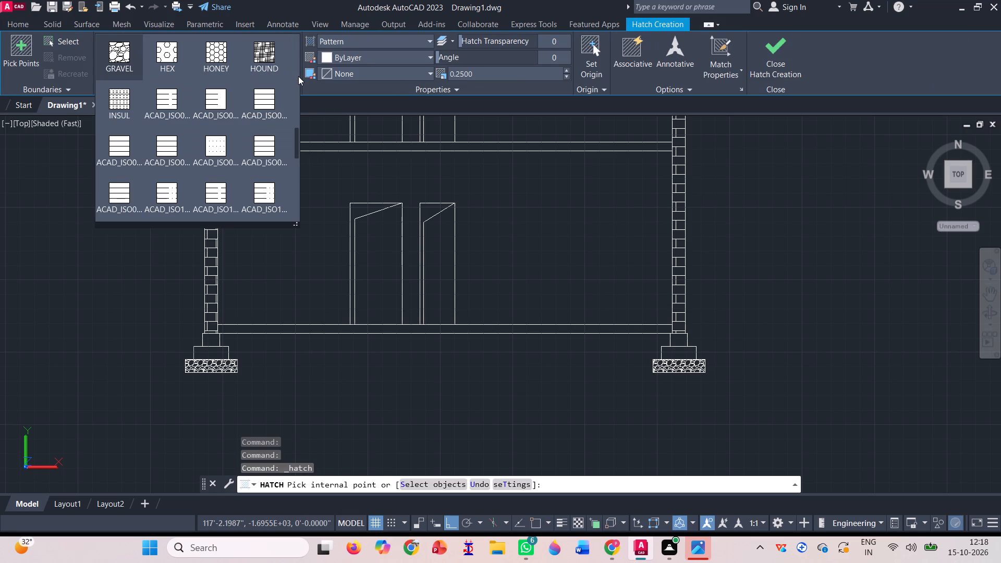
key("Up")
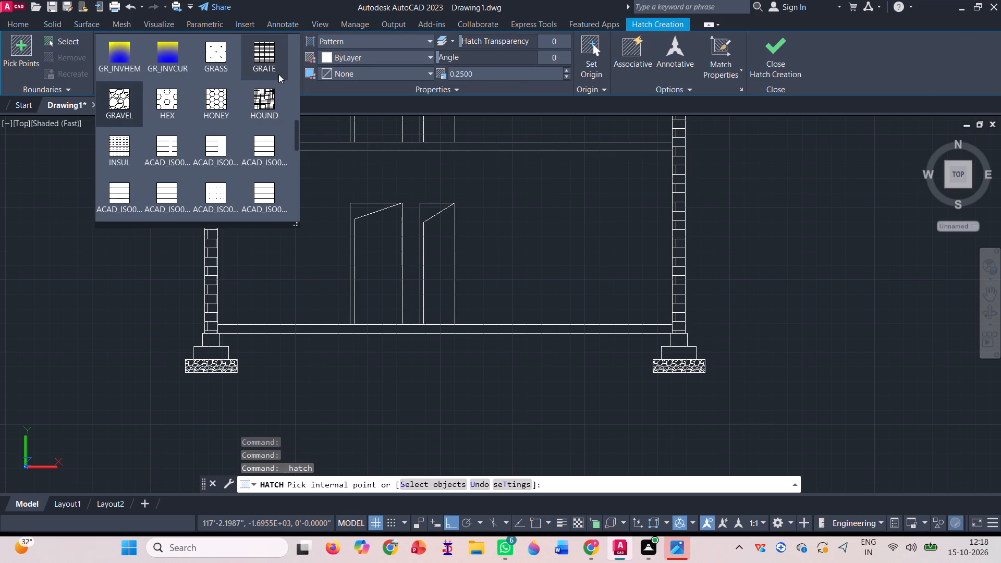
key("Up")
key("Up")
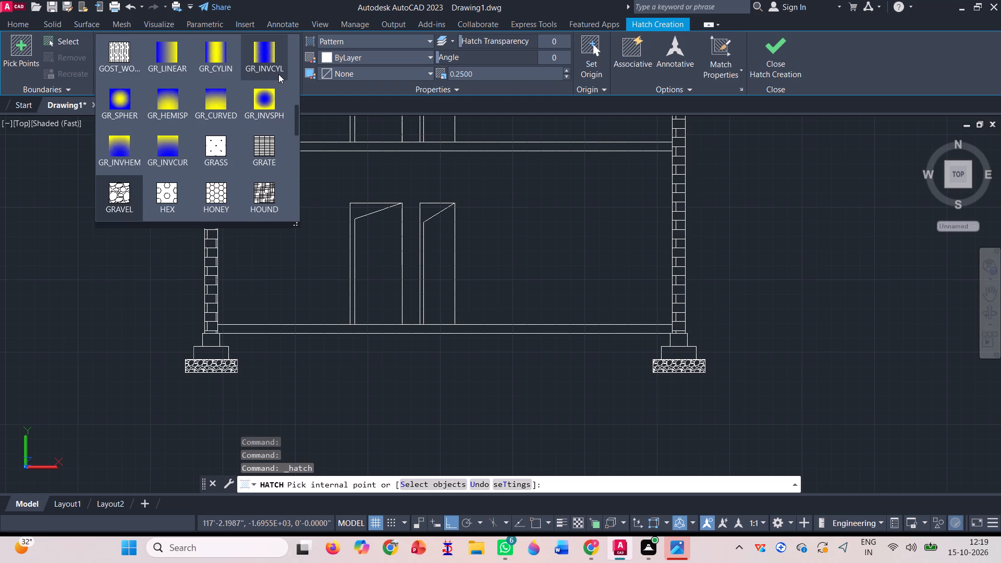
key("Up")
key("Up")
key("Up")
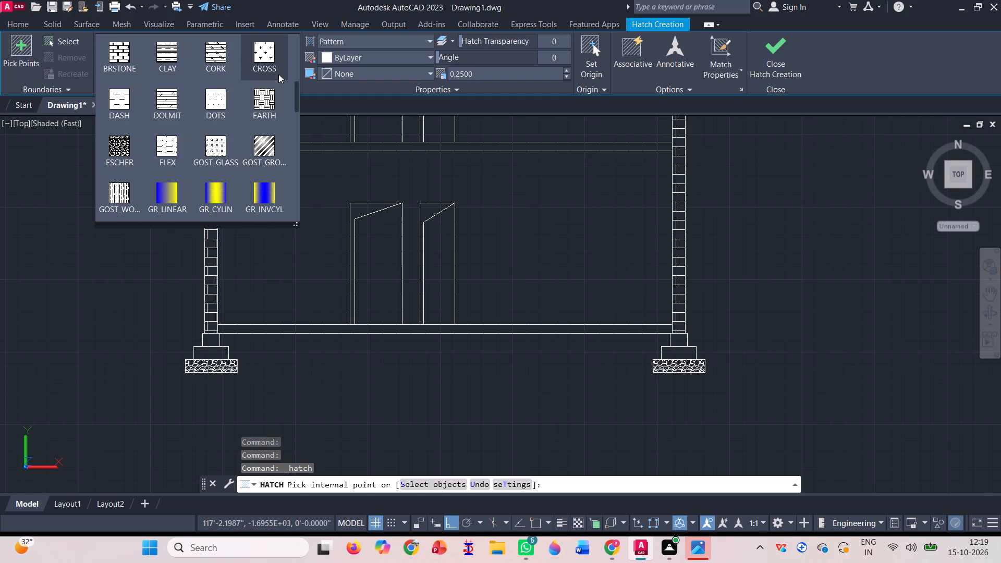
key("Up")
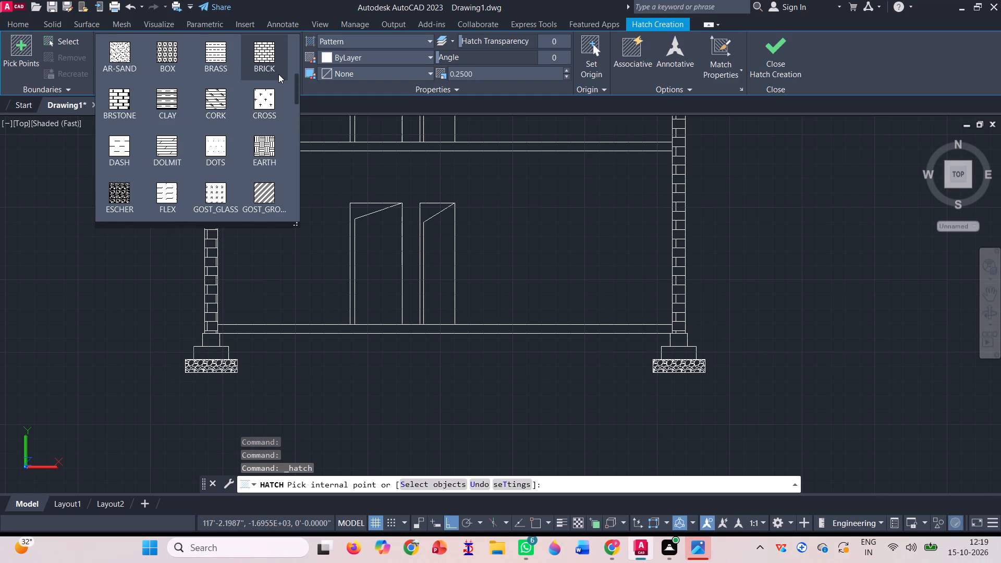
key("Up")
key("Up")
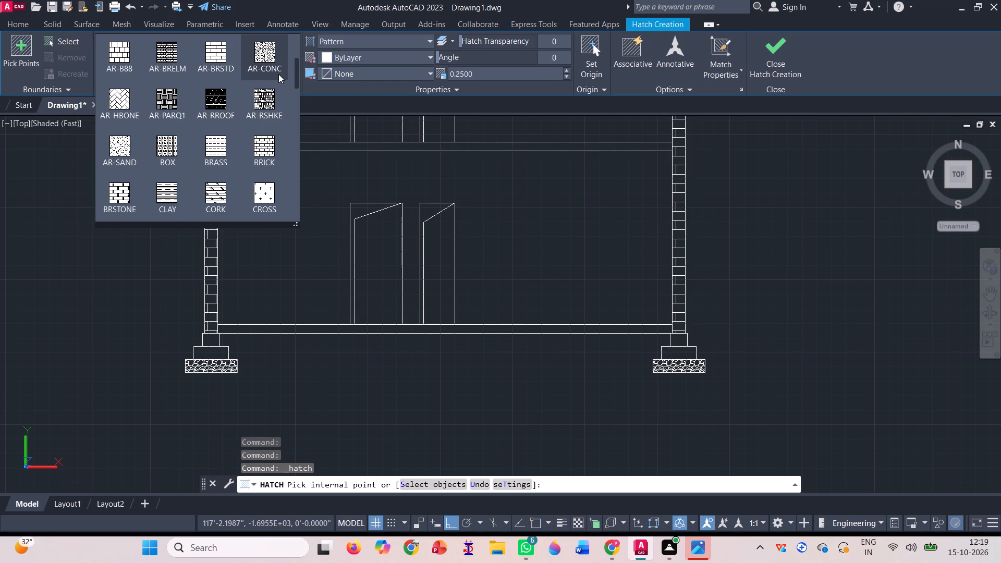
key("Up")
key("Up")
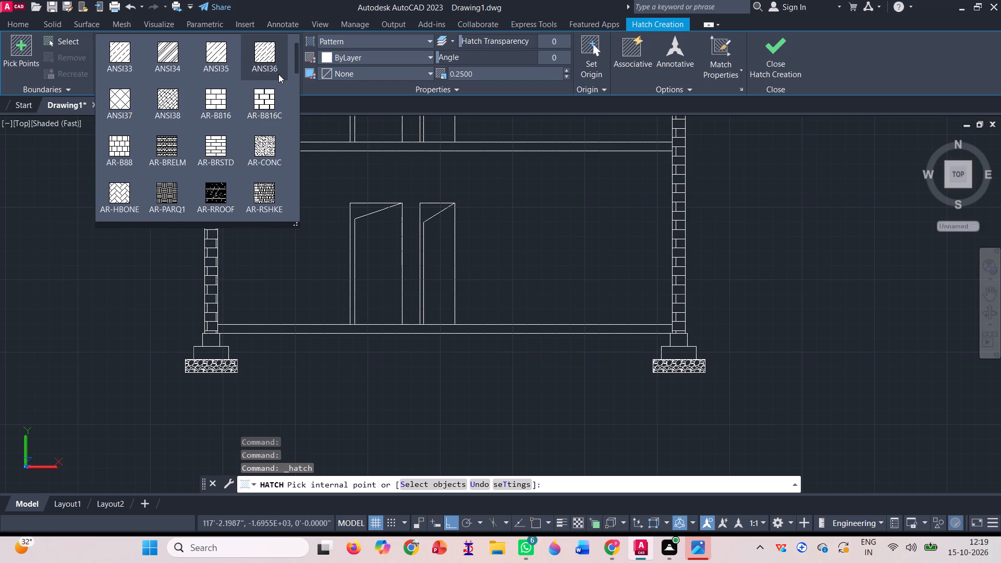
key("Up")
key("Up")
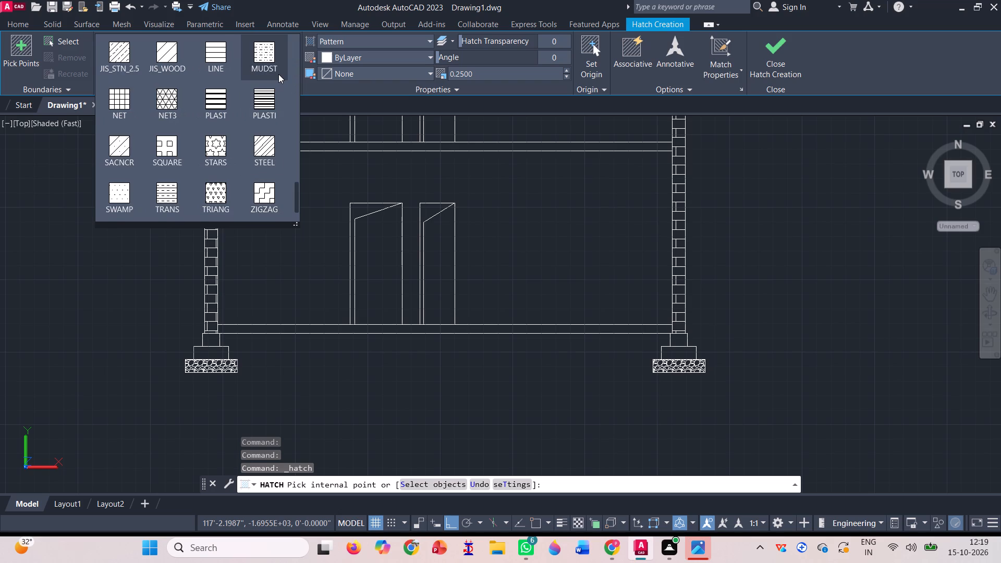
key("Up")
key("Up")
key("Down")
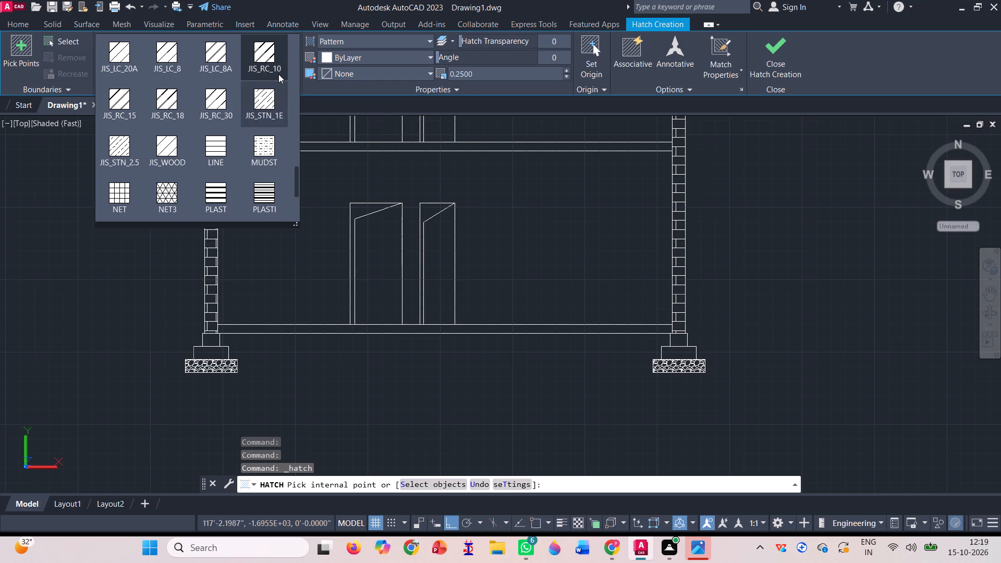
key("Down")
key("Down")
key("Down")
key("Down")
key("Down")
key("Down")
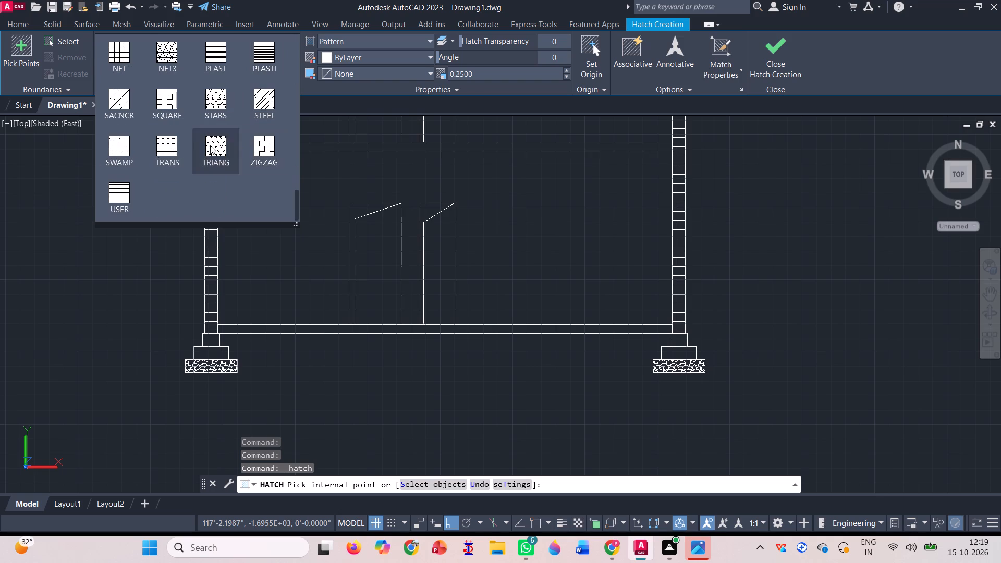
scroll(175, 157, "up", 1)
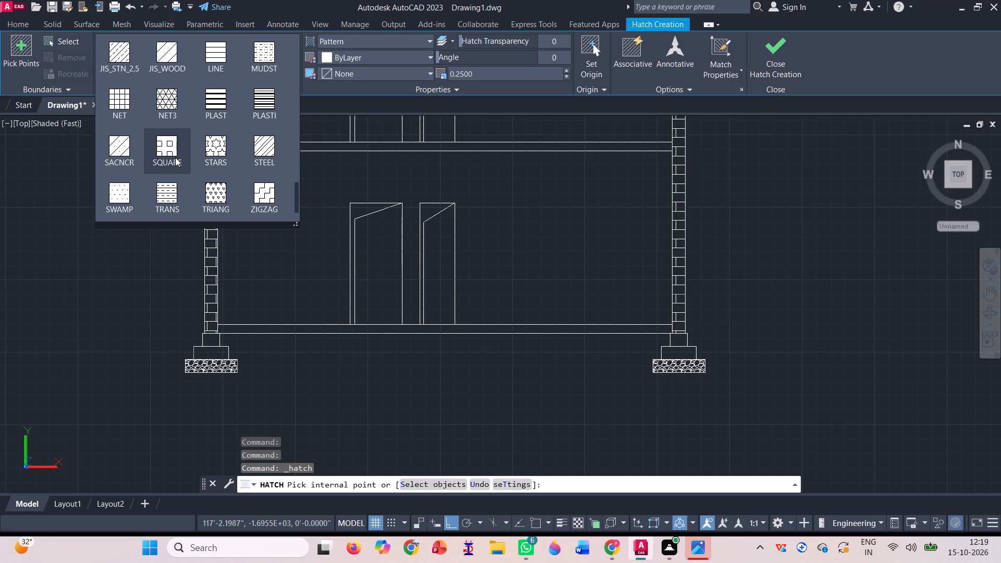
scroll(263, 130, "up", 1)
scroll(223, 94, "up", 1)
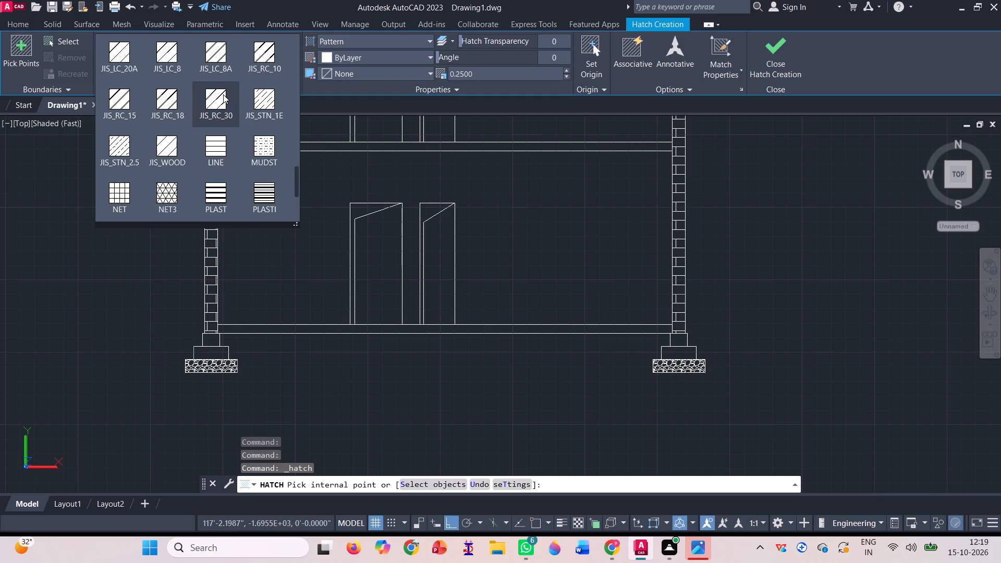
scroll(223, 94, "up", 1)
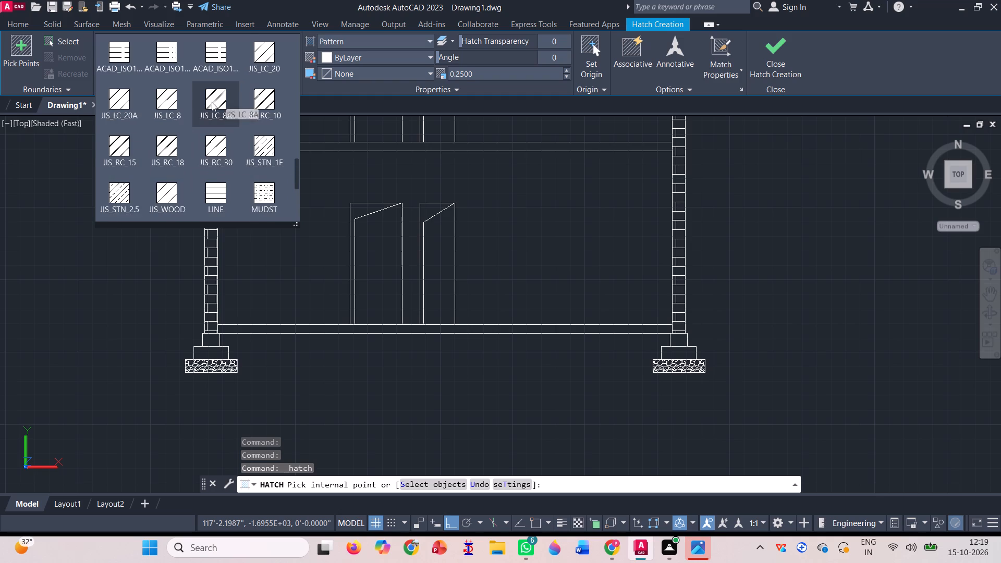
scroll(212, 101, "up", 3)
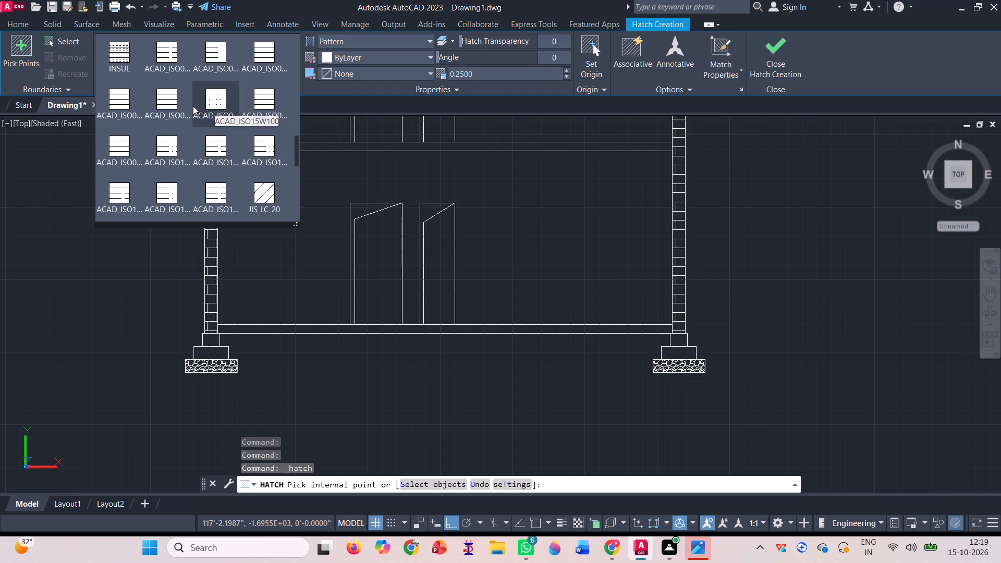
scroll(191, 110, "up", 2)
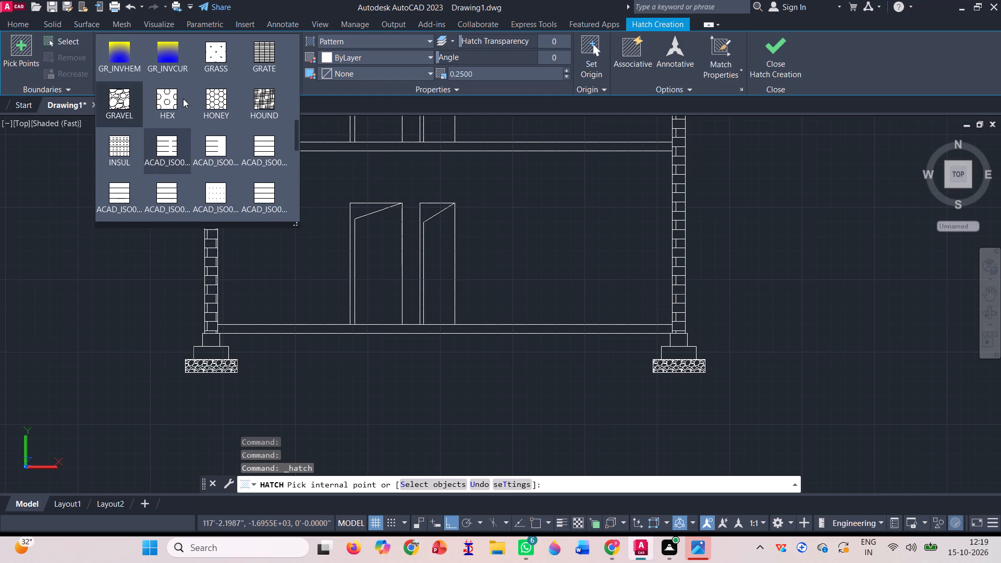
scroll(204, 75, "up", 1)
scroll(211, 118, "up", 1)
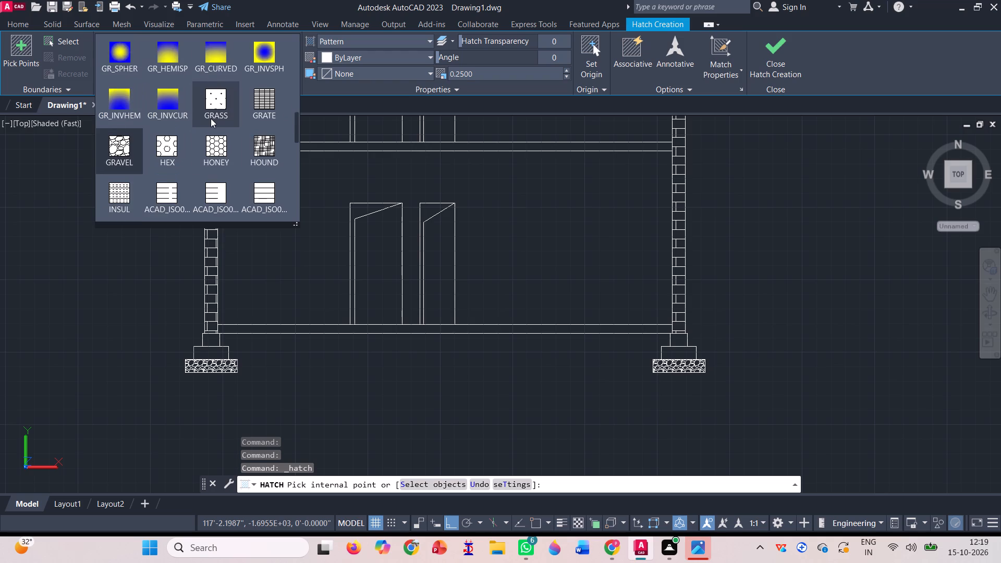
scroll(211, 118, "up", 1)
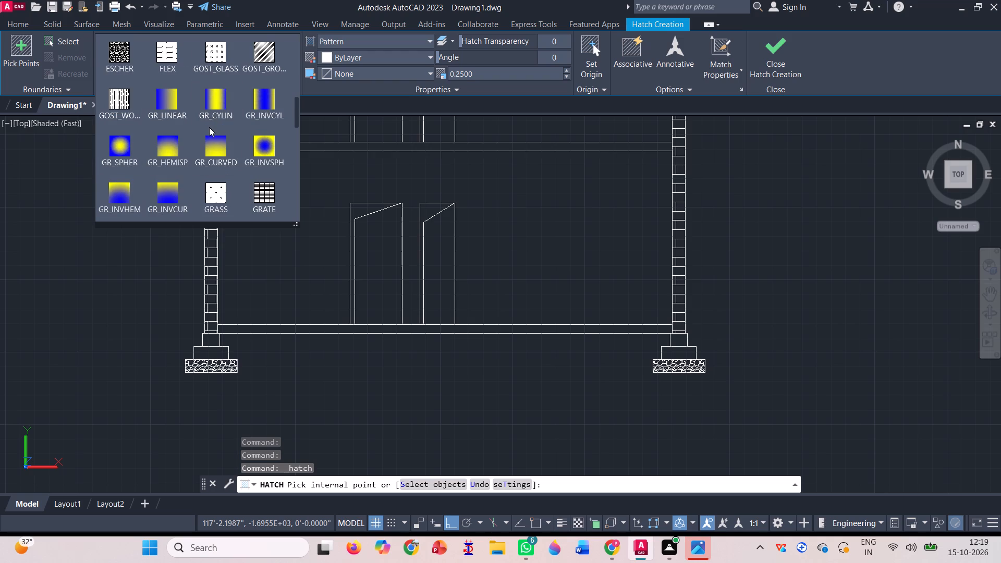
scroll(209, 127, "up", 1)
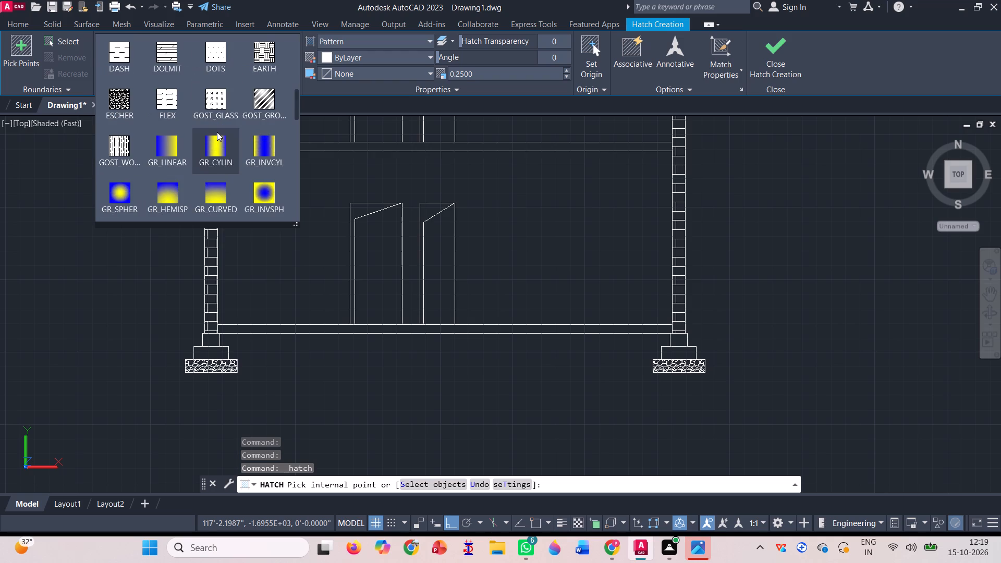
scroll(217, 132, "up", 1)
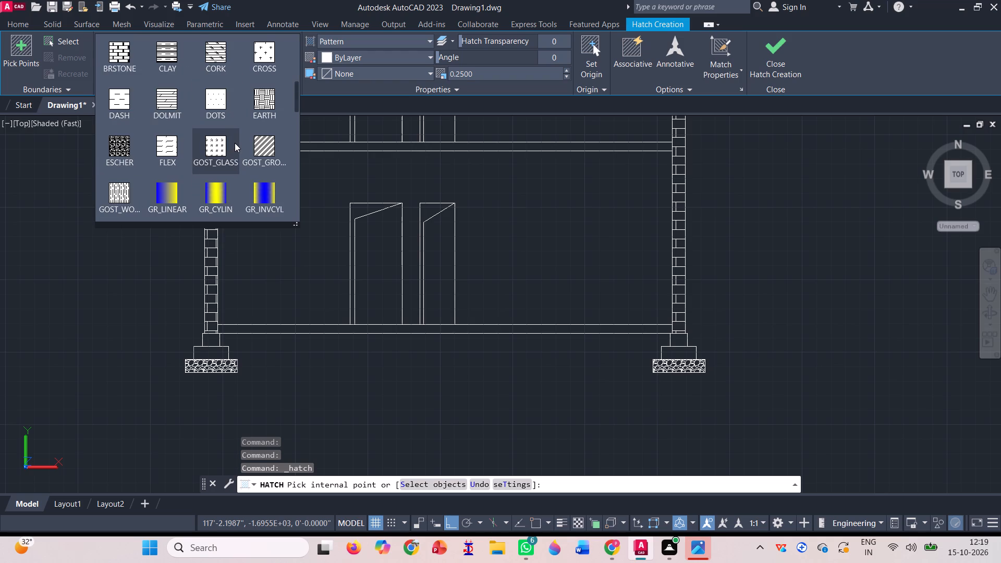
scroll(235, 141, "up", 1)
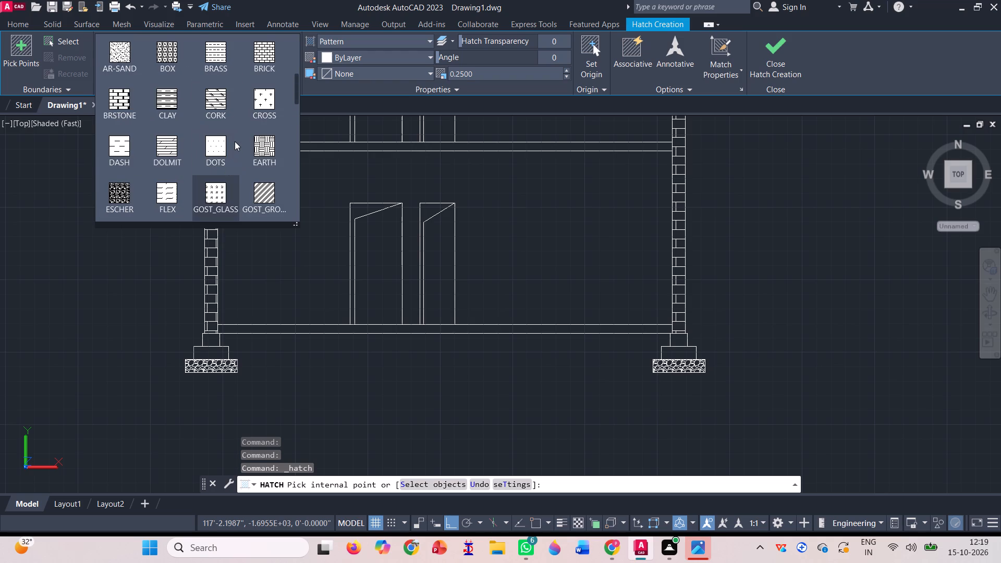
scroll(235, 141, "up", 1)
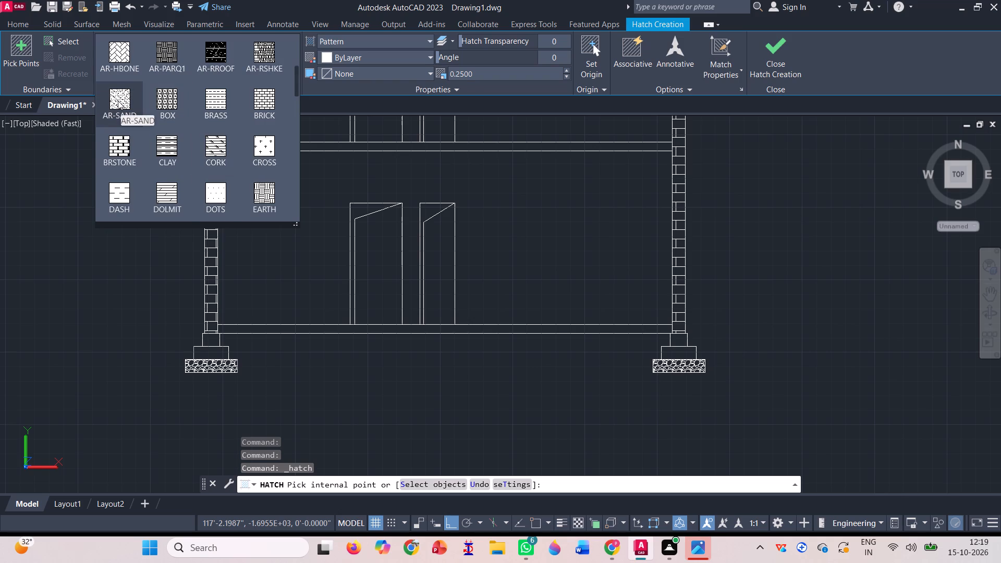
left_click(118, 100)
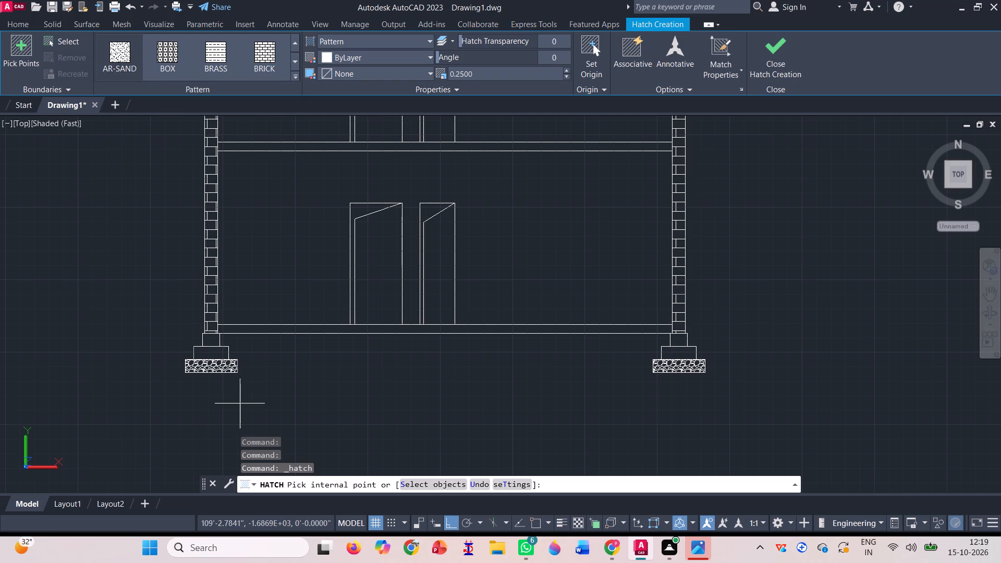
Apply the AR-SAND hatch inside the middle course of both stepped footings, directly above the gravel bases.
scroll(219, 349, "up", 3)
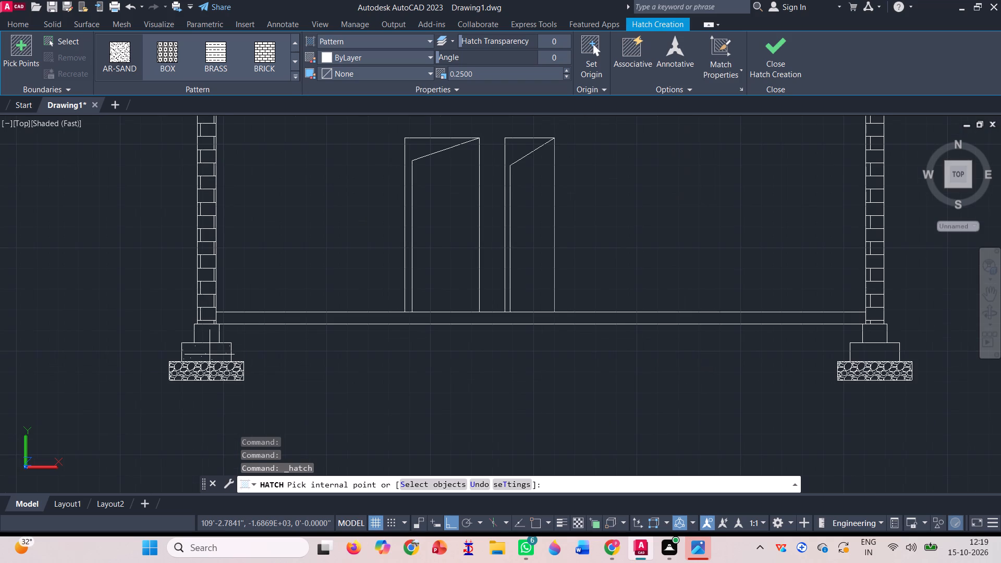
left_click(210, 353)
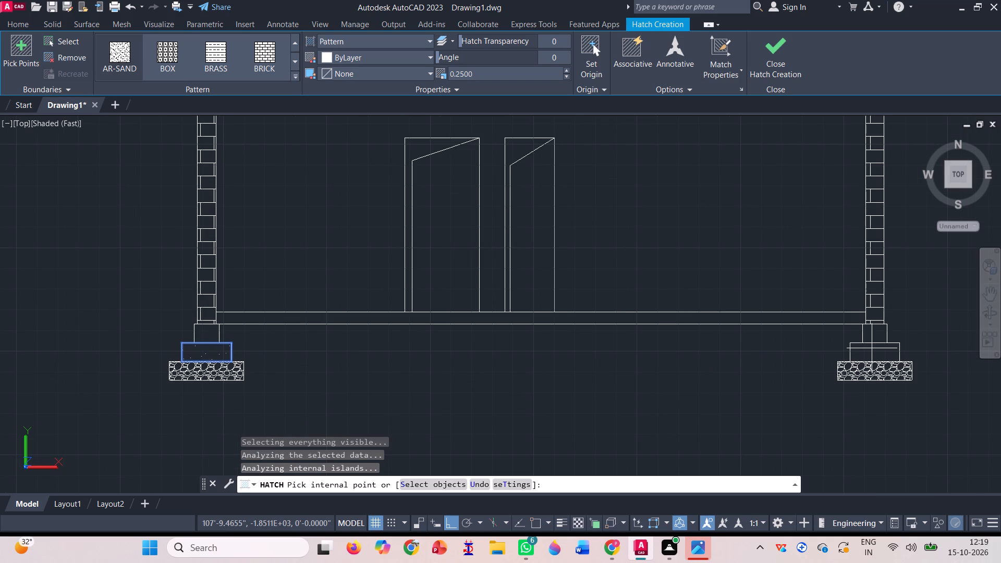
left_click(879, 355)
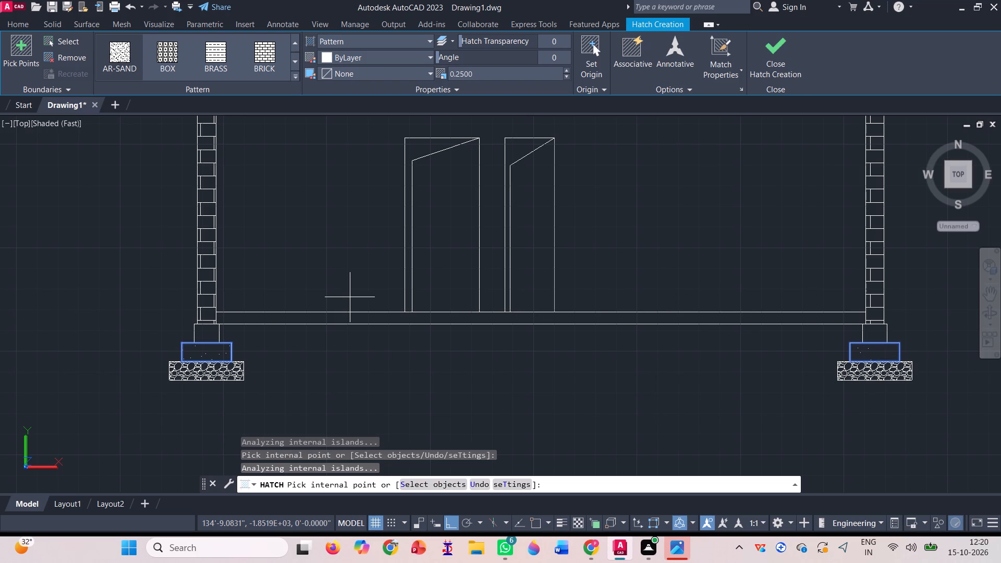
Apply the AR-SAND hatch inside the section's ground-floor slab and the slab directly above the ground storey.
scroll(351, 297, "up", 2)
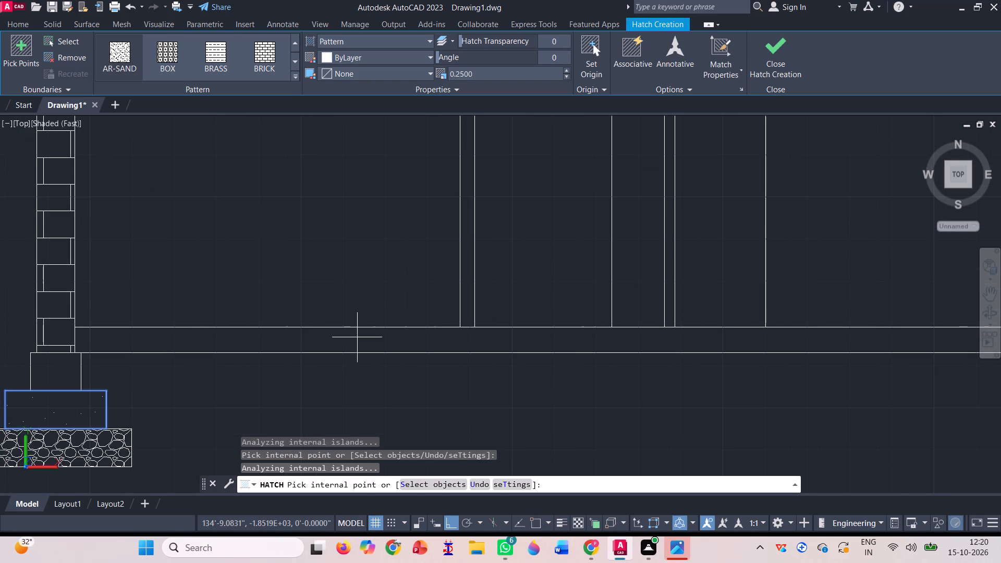
left_click(357, 339)
scroll(301, 370, "down", 2)
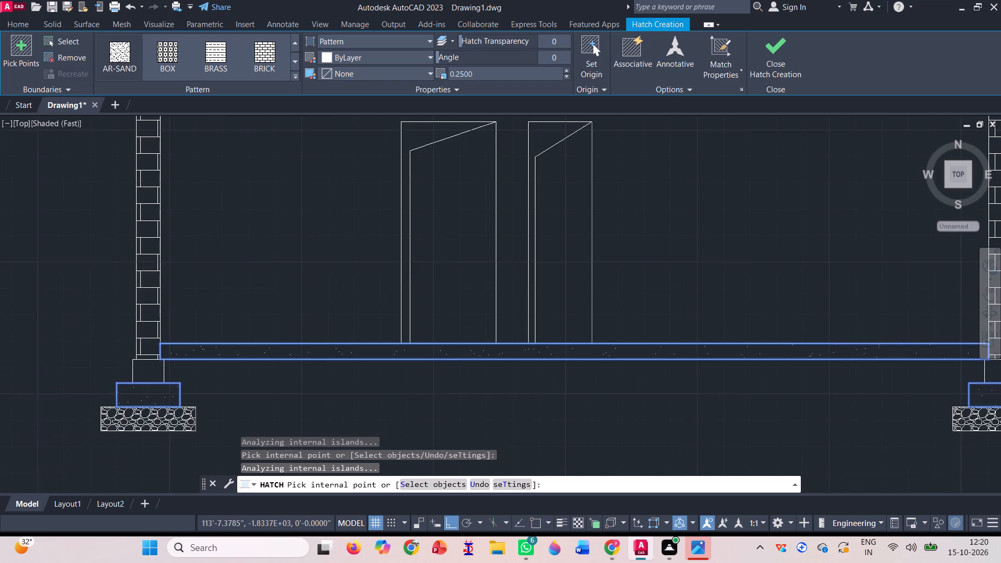
scroll(334, 403, "down", 1)
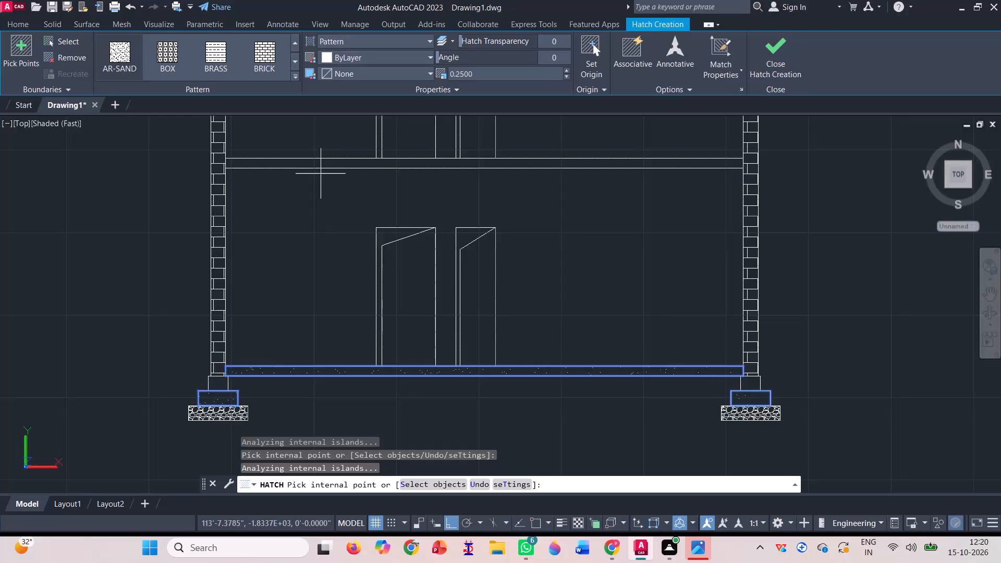
scroll(321, 157, "up", 3)
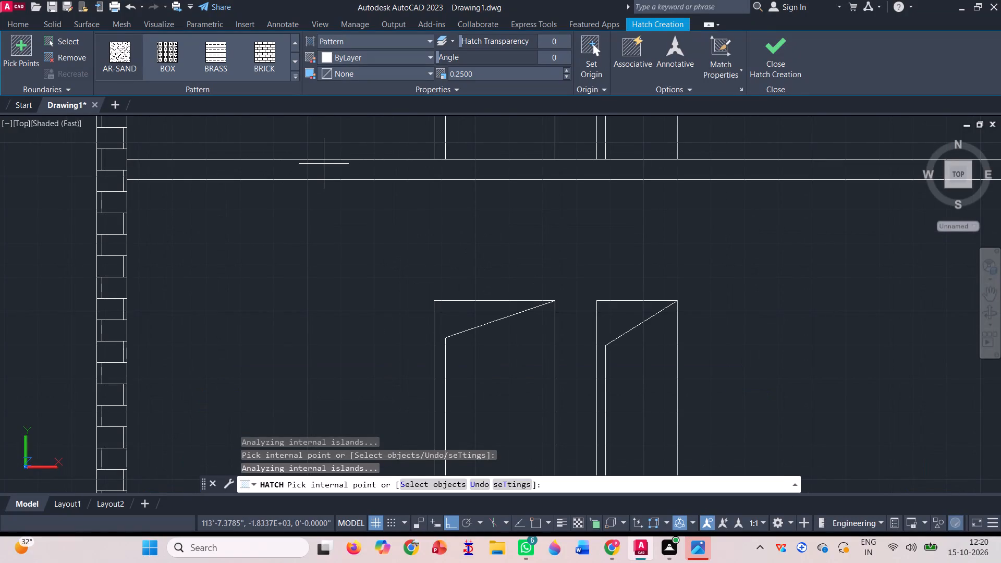
left_click(324, 164)
scroll(309, 266, "down", 3)
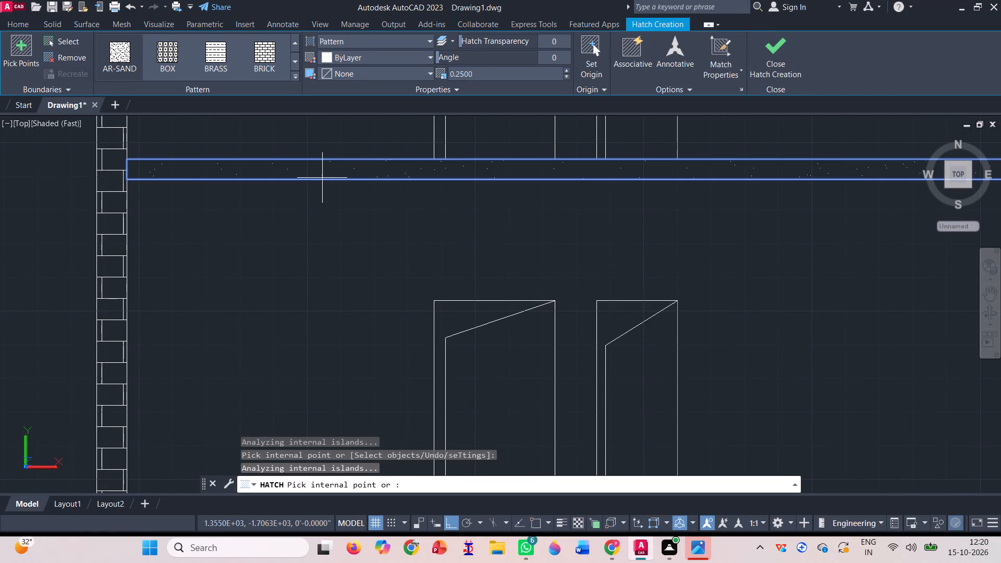
scroll(333, 322, "down", 2)
scroll(427, 311, "down", 2)
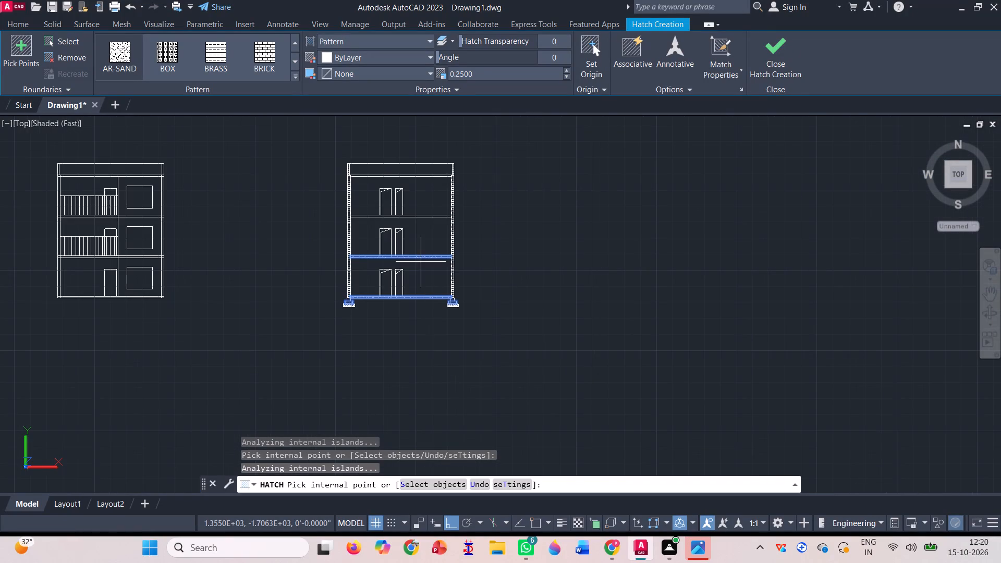
Apply the AR-SAND hatch inside the section's roof slab and the slab directly below the top storey.
scroll(402, 185, "up", 6)
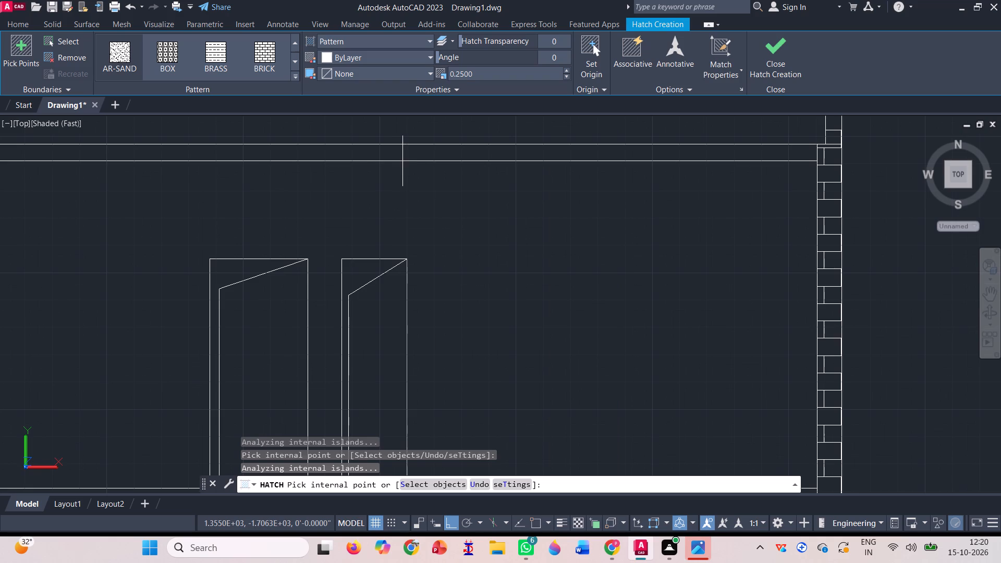
left_click(398, 151)
scroll(446, 213, "down", 2)
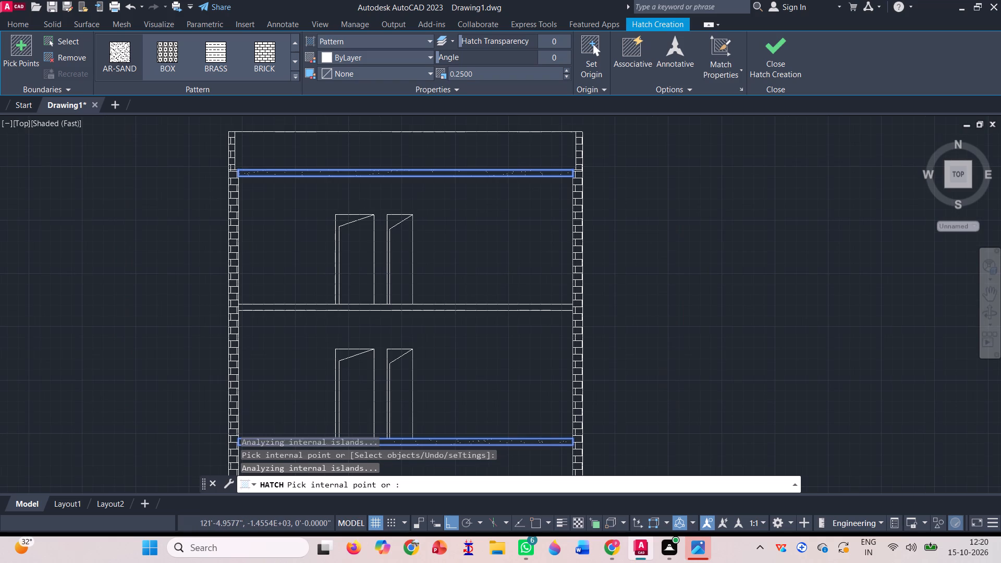
scroll(440, 317, "up", 3)
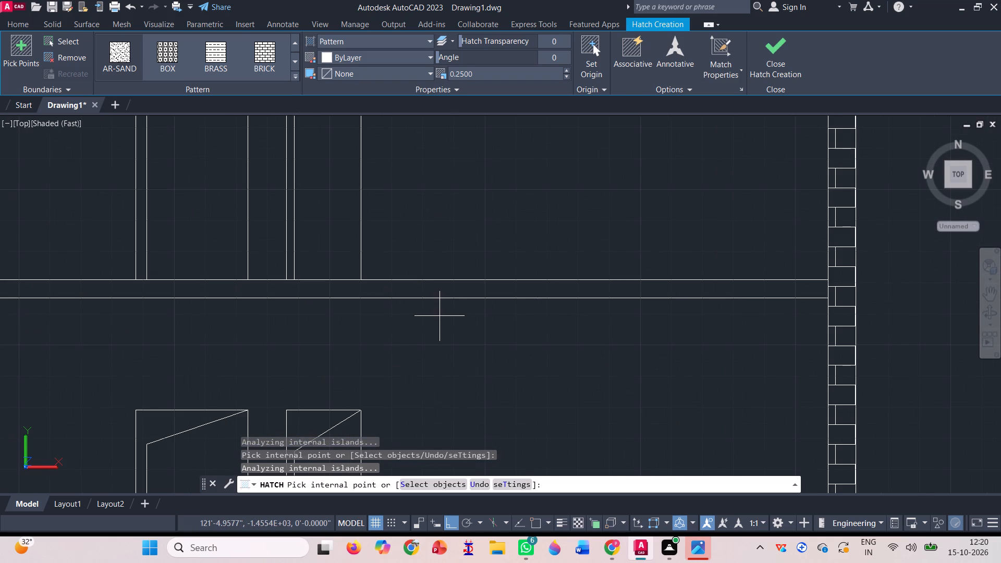
left_click(430, 287)
scroll(499, 321, "down", 3)
scroll(509, 277, "down", 1)
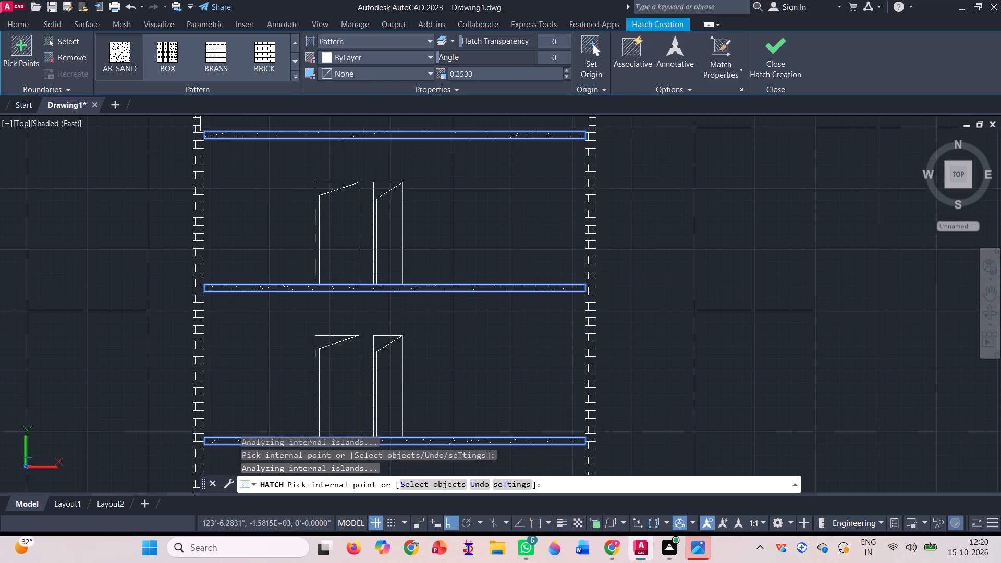
scroll(509, 278, "down", 3)
scroll(495, 377, "up", 1)
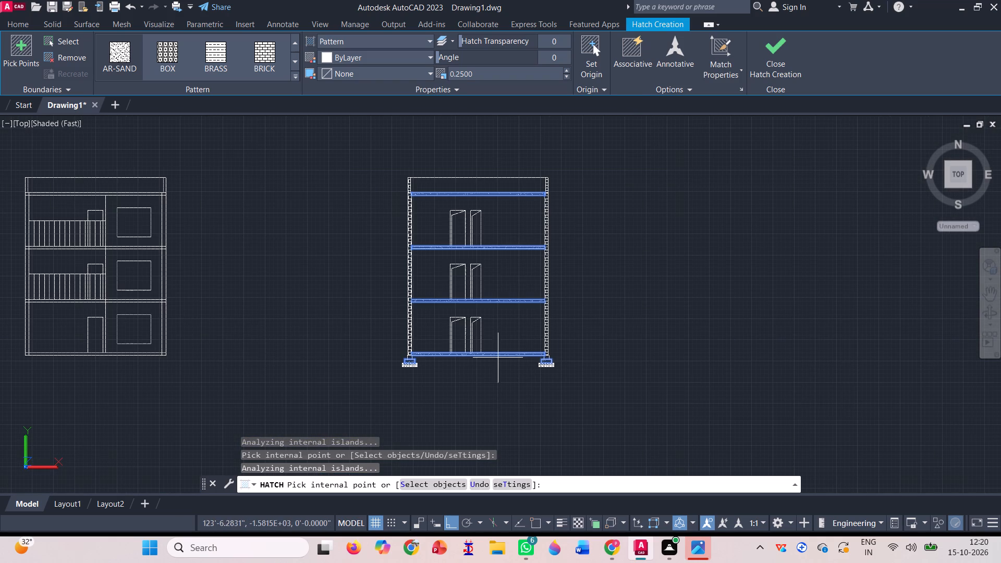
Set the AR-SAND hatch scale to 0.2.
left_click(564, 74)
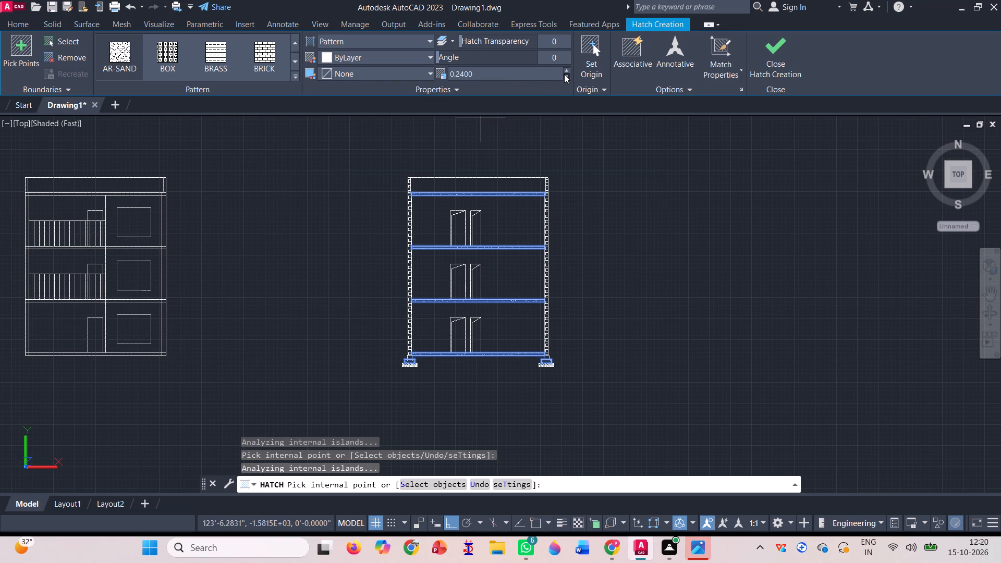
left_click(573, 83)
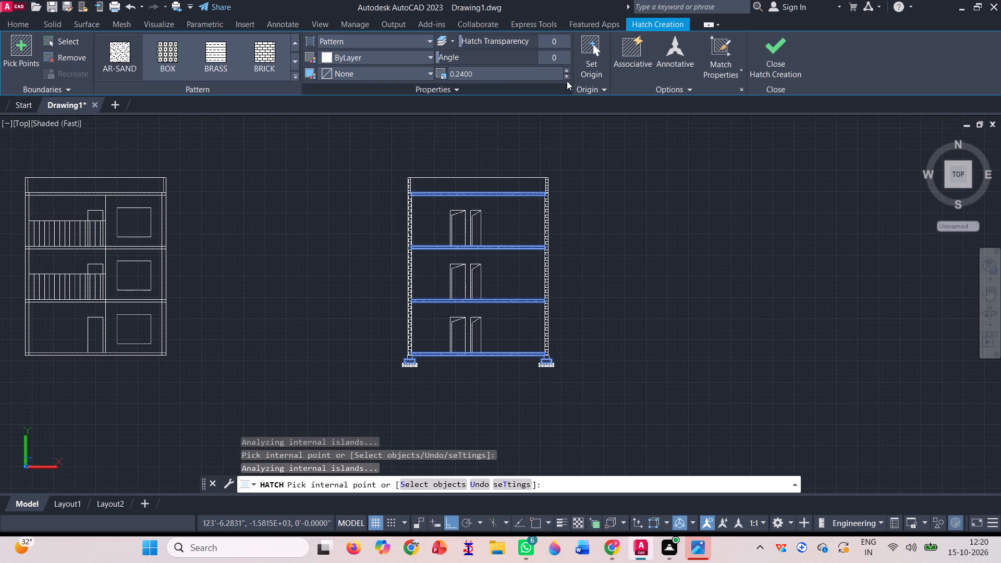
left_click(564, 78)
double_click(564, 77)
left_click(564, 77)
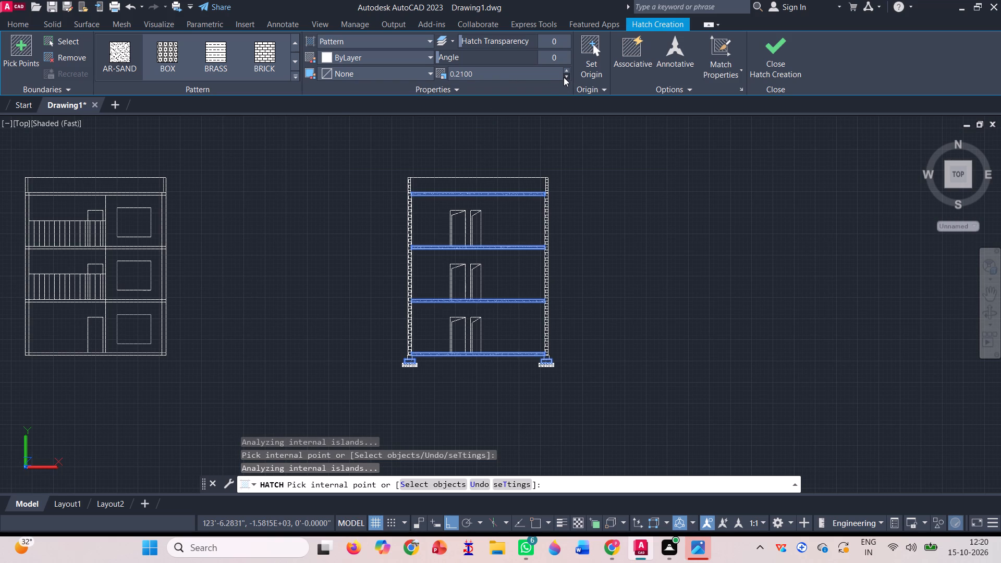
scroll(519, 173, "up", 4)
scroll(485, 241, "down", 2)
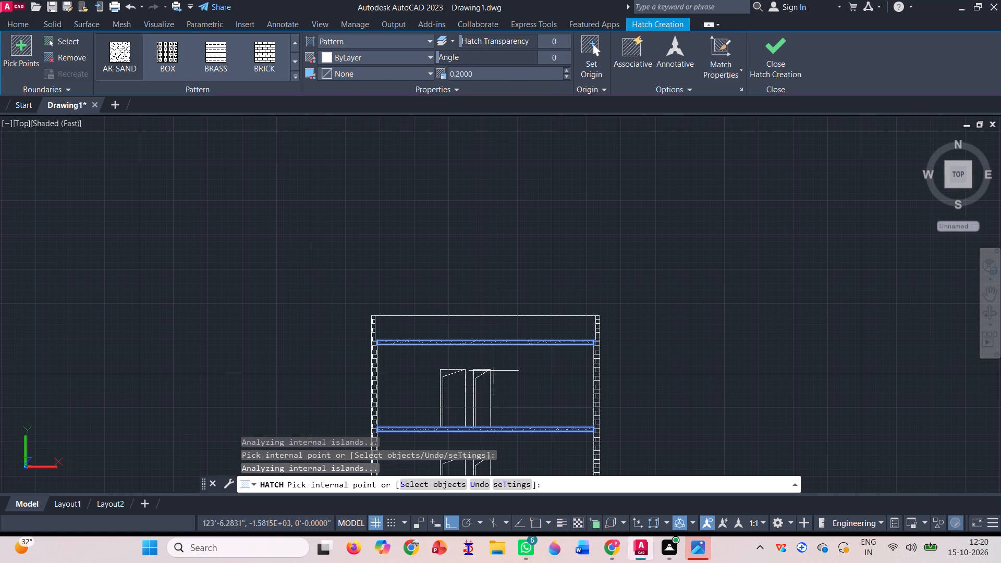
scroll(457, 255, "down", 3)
Set the scale of the footings' and slabs' AR-SAND hatch to 0.028 and finish the hatch.
scroll(443, 368, "up", 3)
scroll(436, 320, "up", 3)
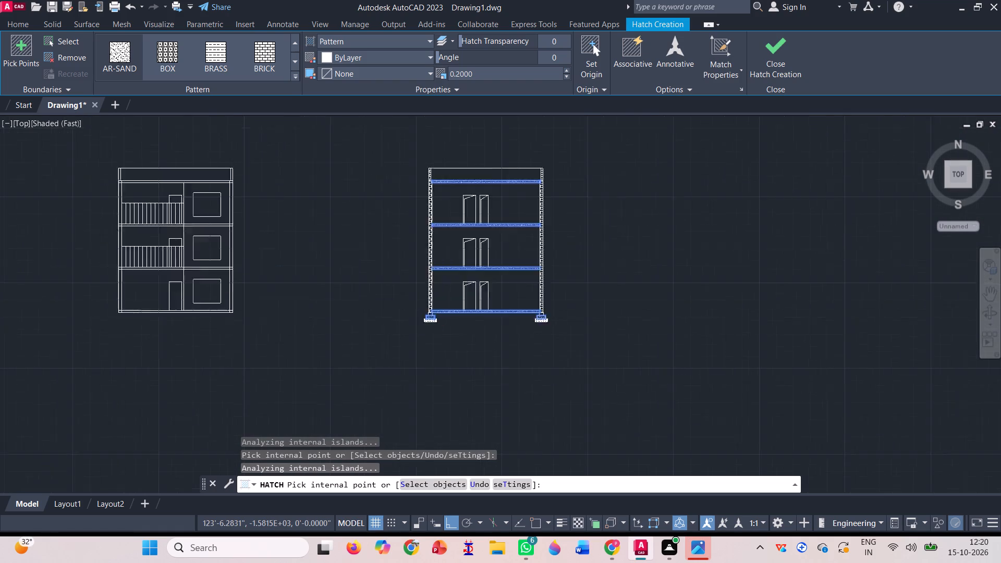
scroll(410, 304, "up", 6)
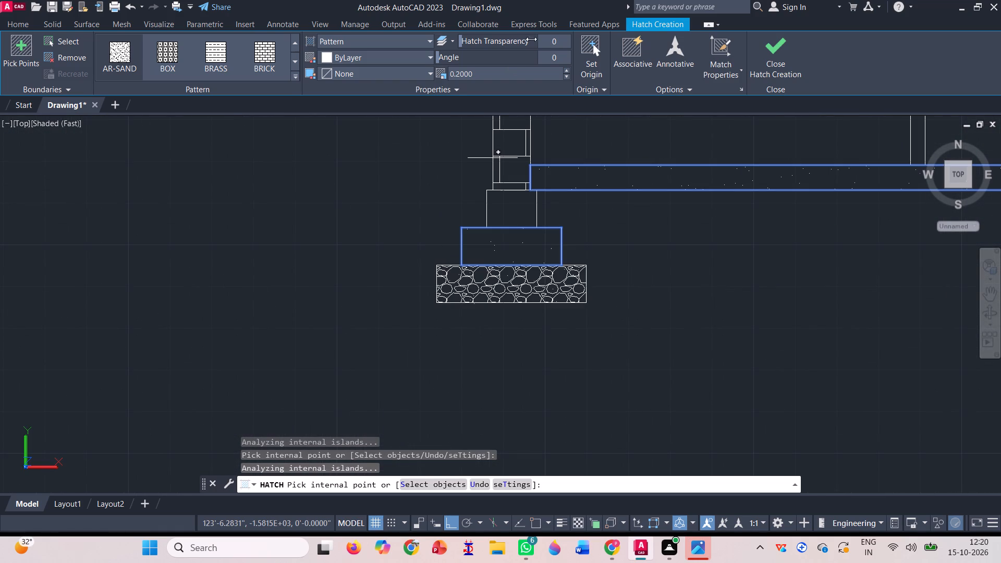
left_click(566, 76)
triple_click(566, 76)
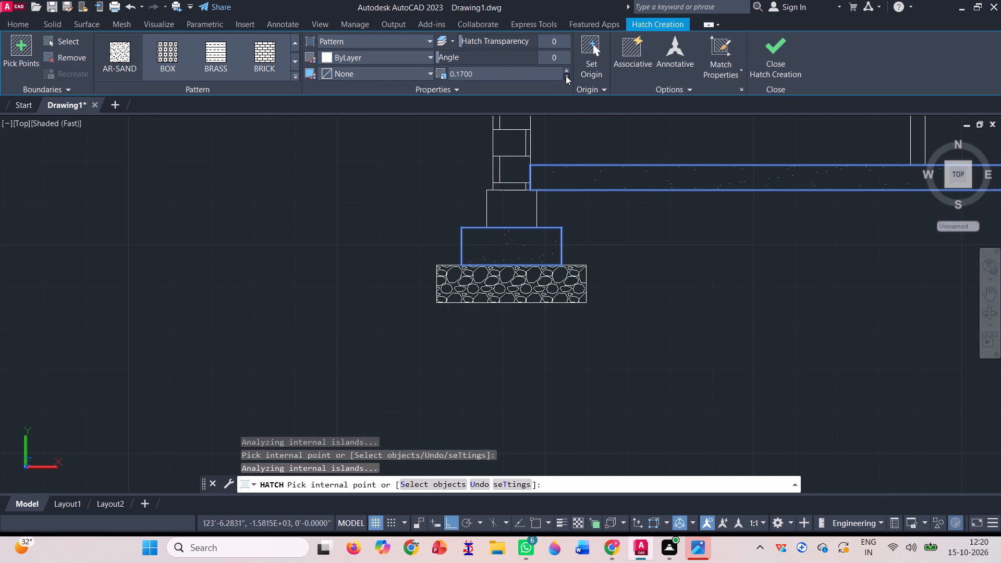
triple_click(566, 76)
triple_click(566, 76)
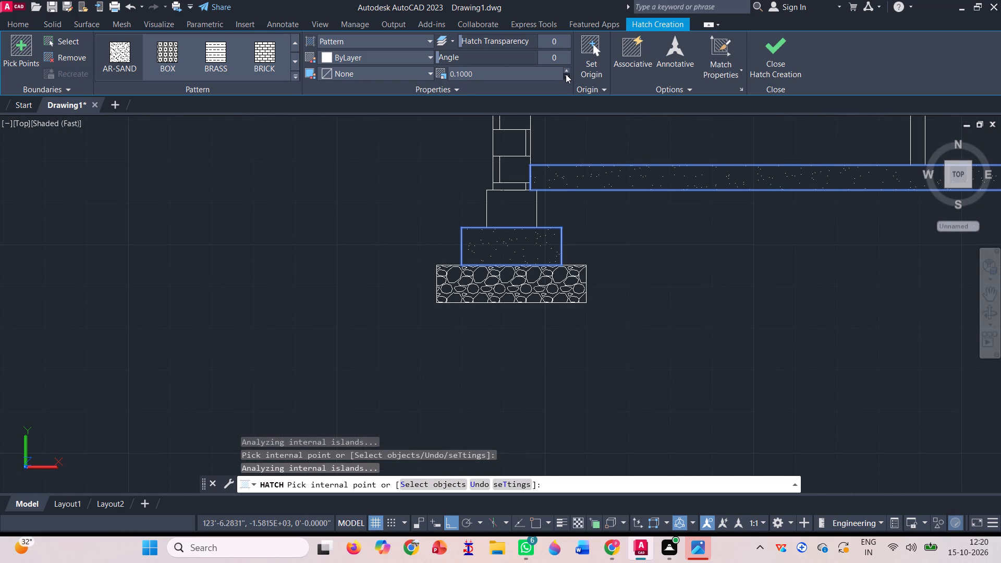
triple_click(566, 75)
triple_click(566, 75)
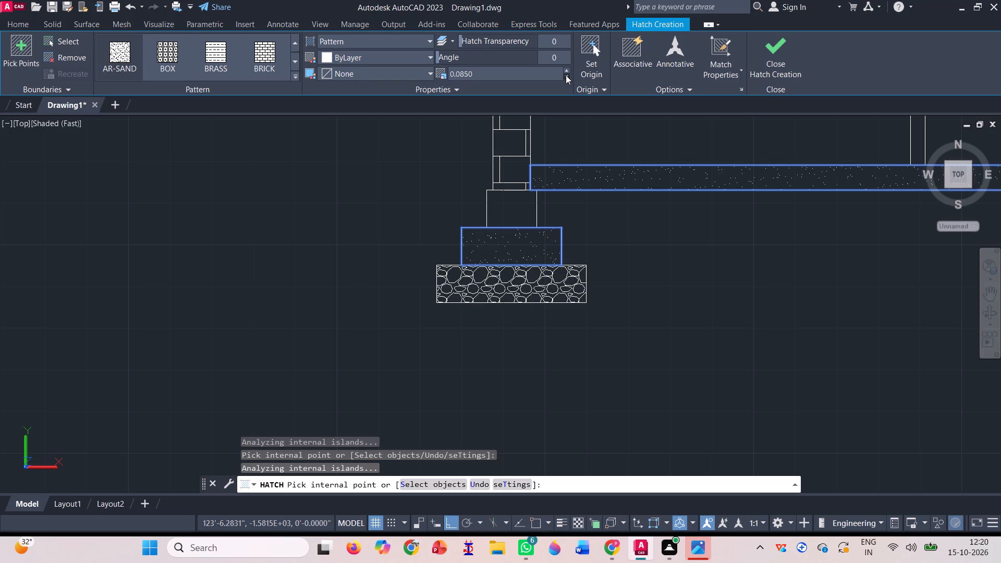
triple_click(566, 75)
triple_click(566, 75)
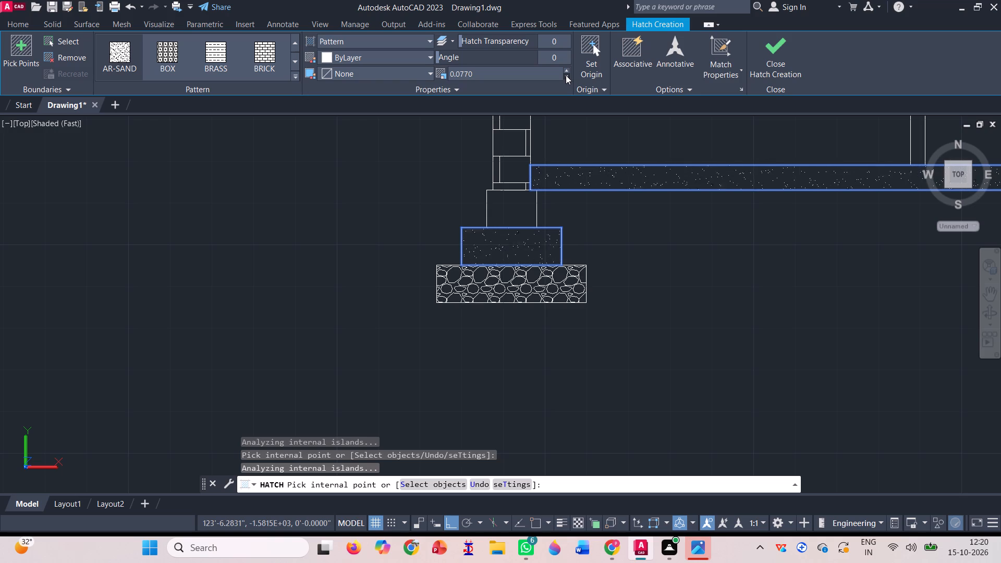
triple_click(566, 75)
double_click(566, 75)
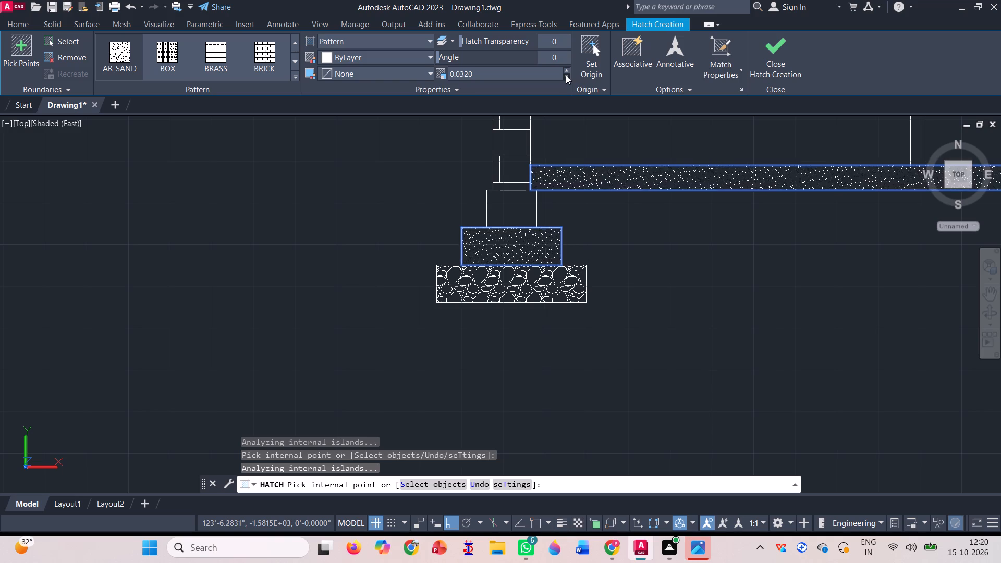
scroll(342, 266, "down", 5)
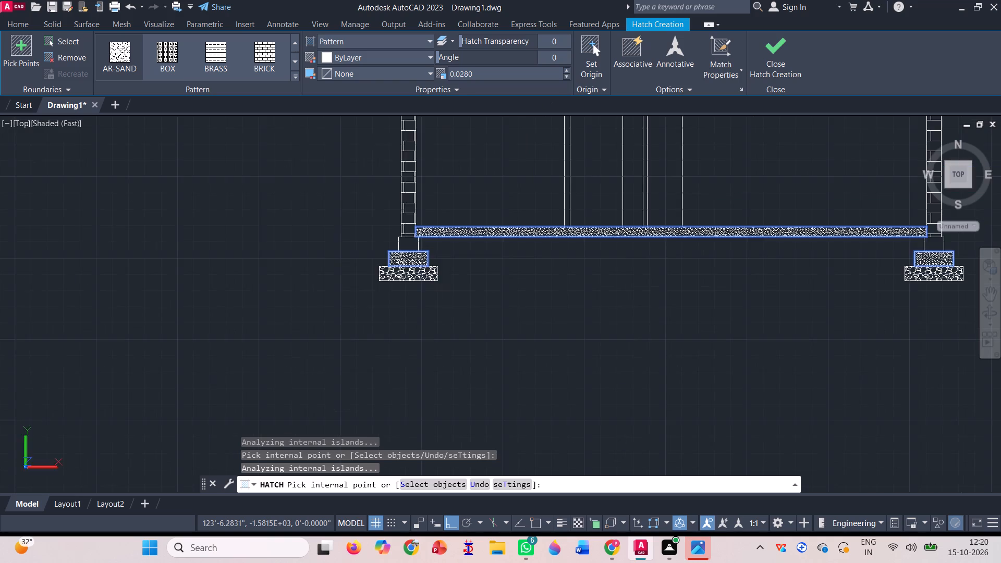
scroll(469, 308, "down", 2)
scroll(558, 266, "down", 2)
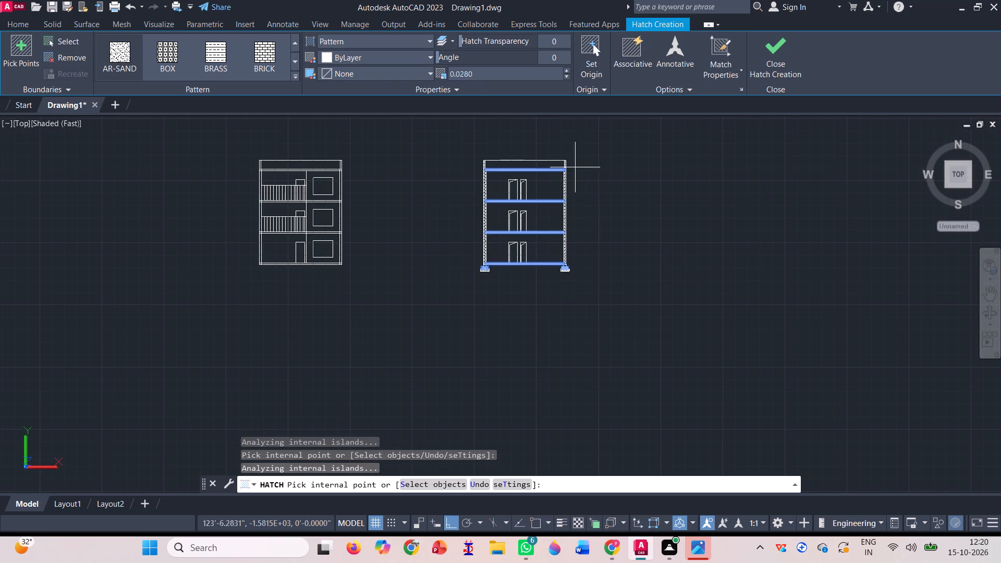
scroll(548, 112, "up", 3)
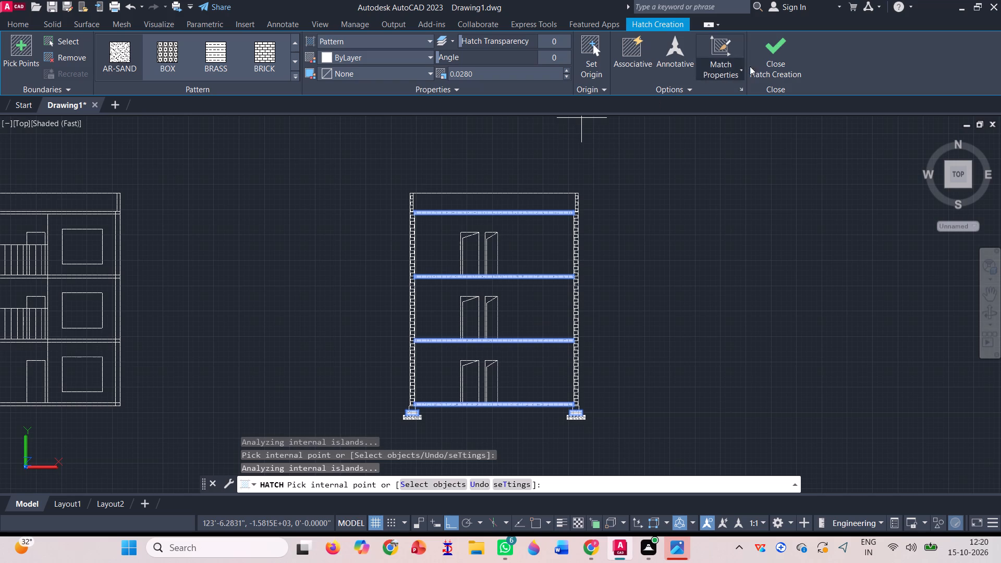
left_click(770, 57)
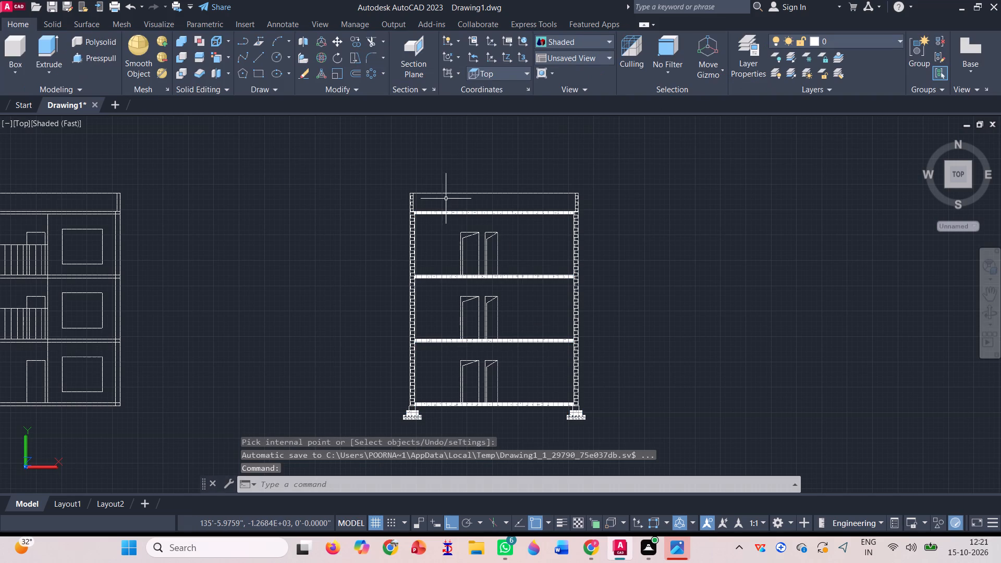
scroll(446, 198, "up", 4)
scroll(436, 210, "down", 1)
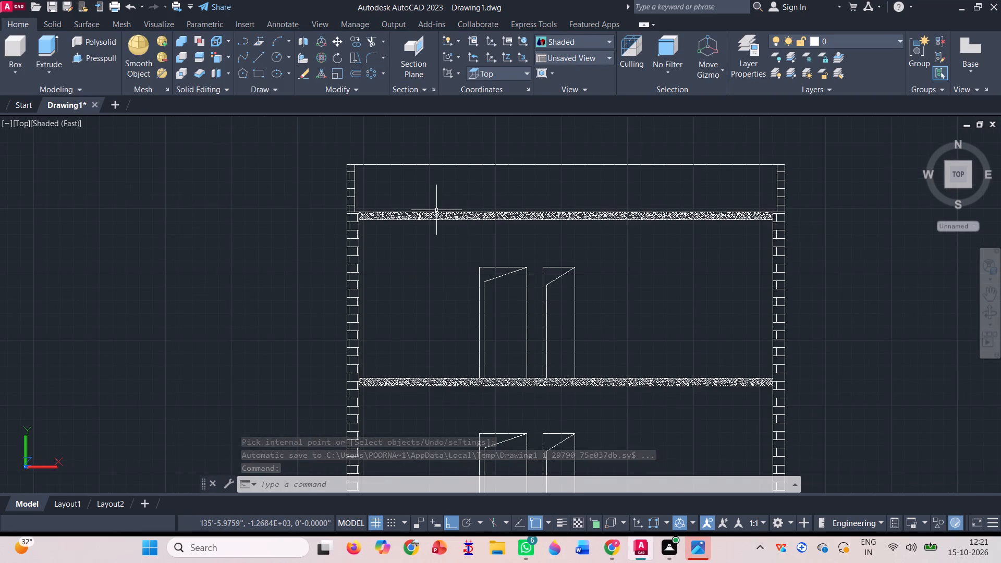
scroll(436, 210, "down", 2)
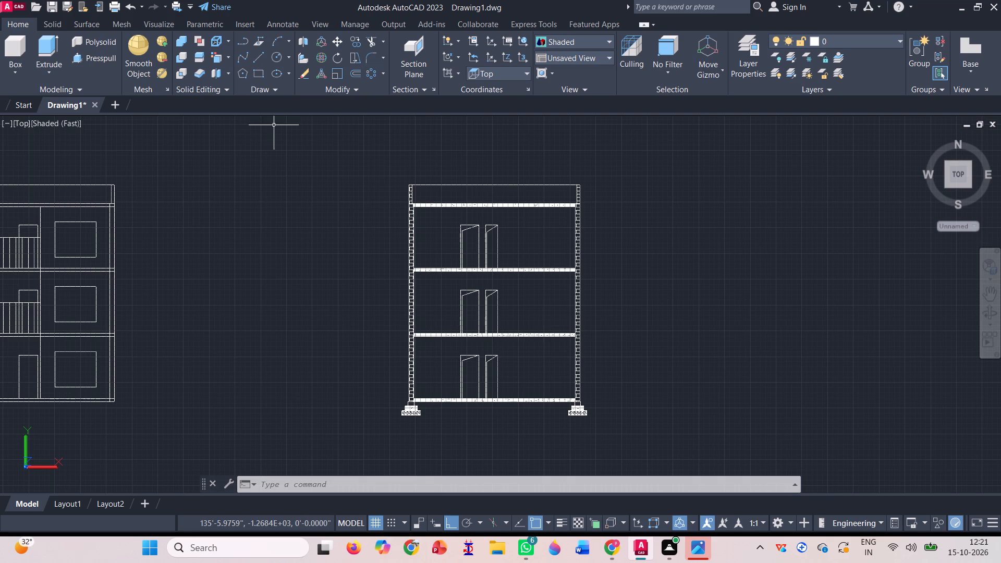
Apply the AR-CONC hatch inside the uppermost course of the section's left footing, directly beneath the brick wall.
left_click(251, 89)
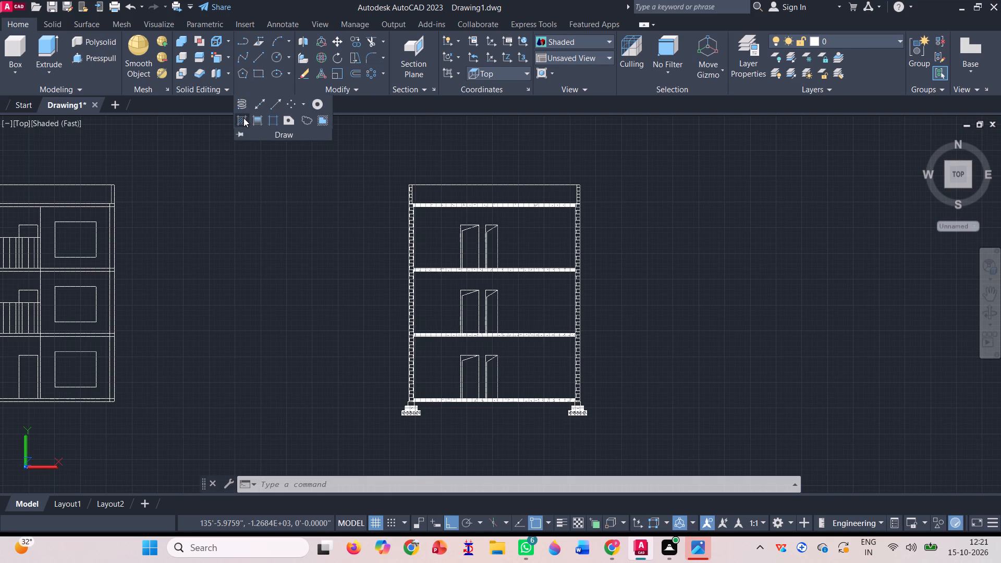
left_click(245, 118)
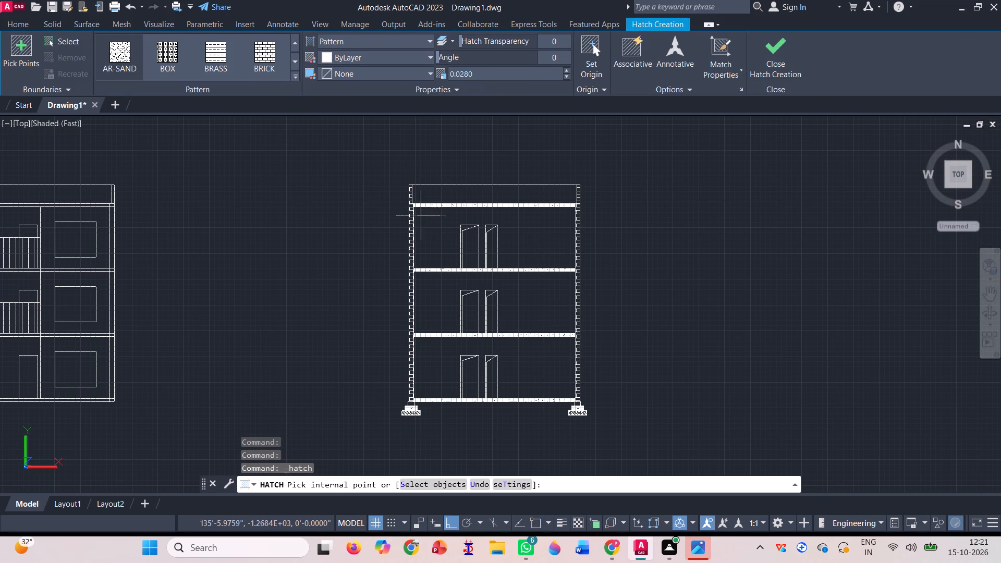
left_click(294, 72)
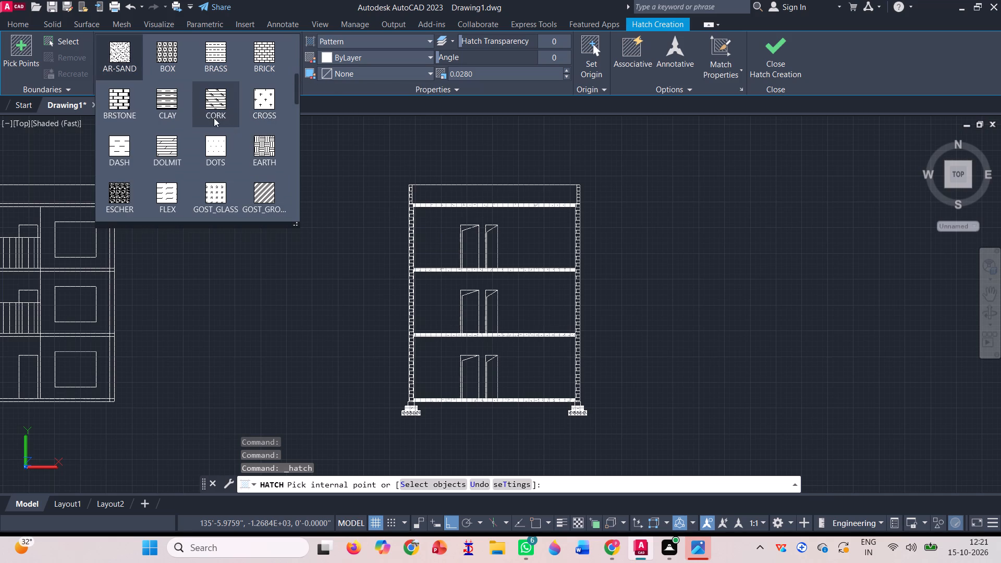
scroll(176, 47, "up", 3)
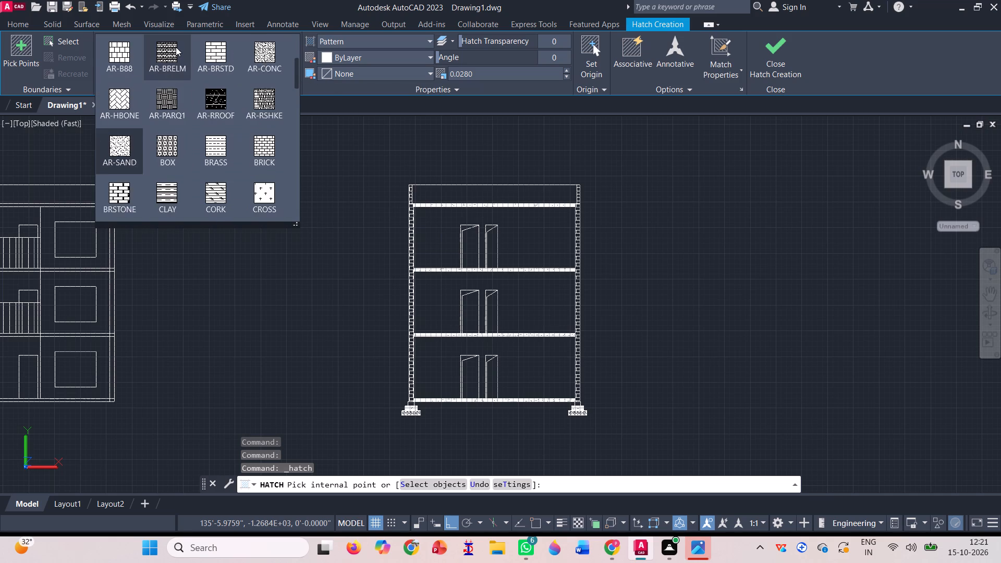
scroll(179, 48, "up", 2)
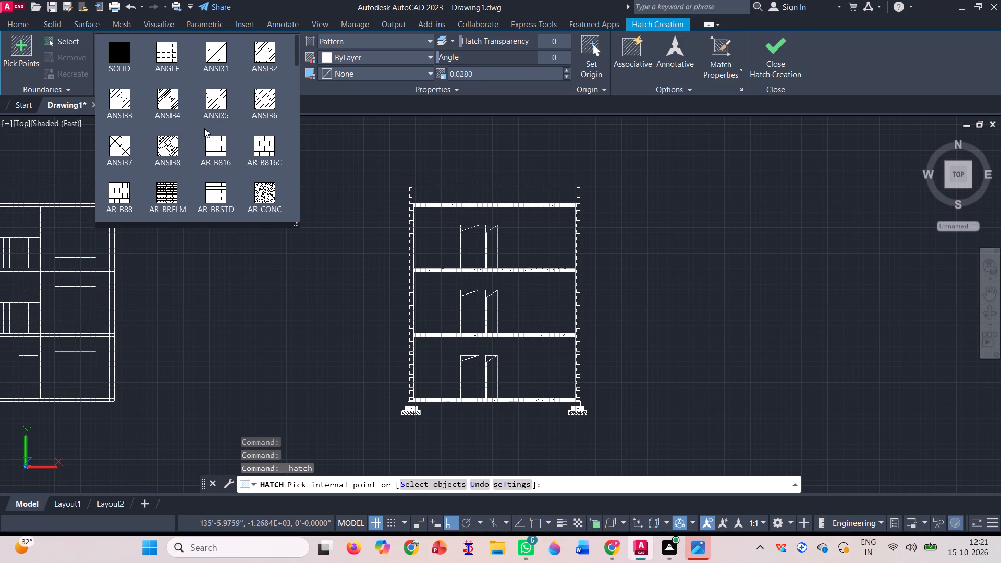
scroll(204, 127, "down", 1)
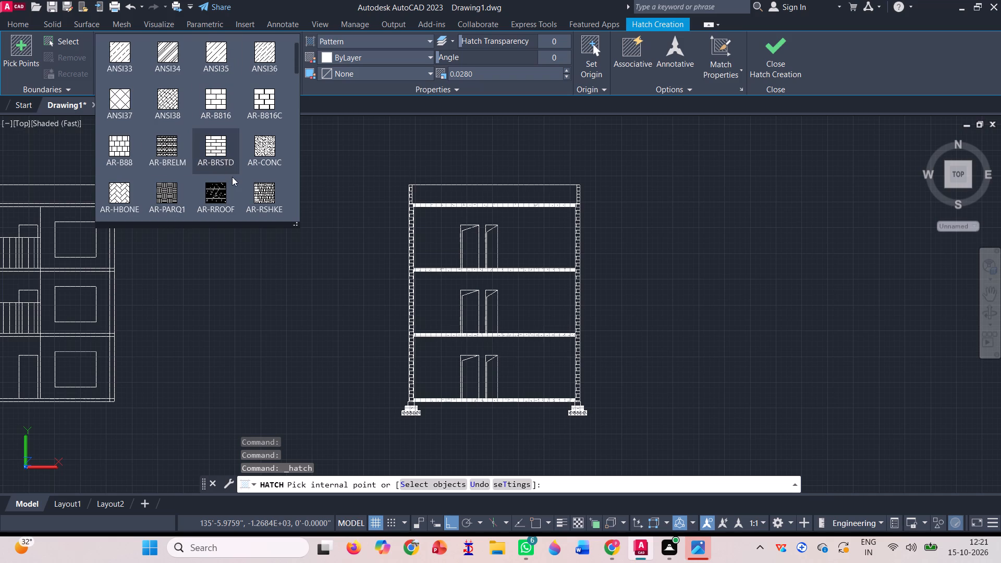
scroll(232, 178, "down", 2)
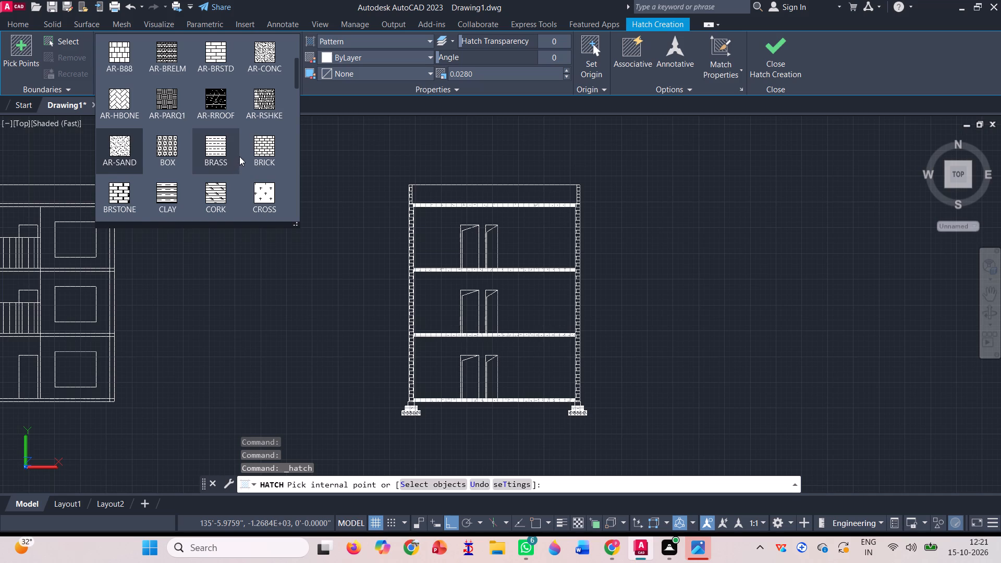
scroll(241, 155, "up", 1)
left_click(261, 93)
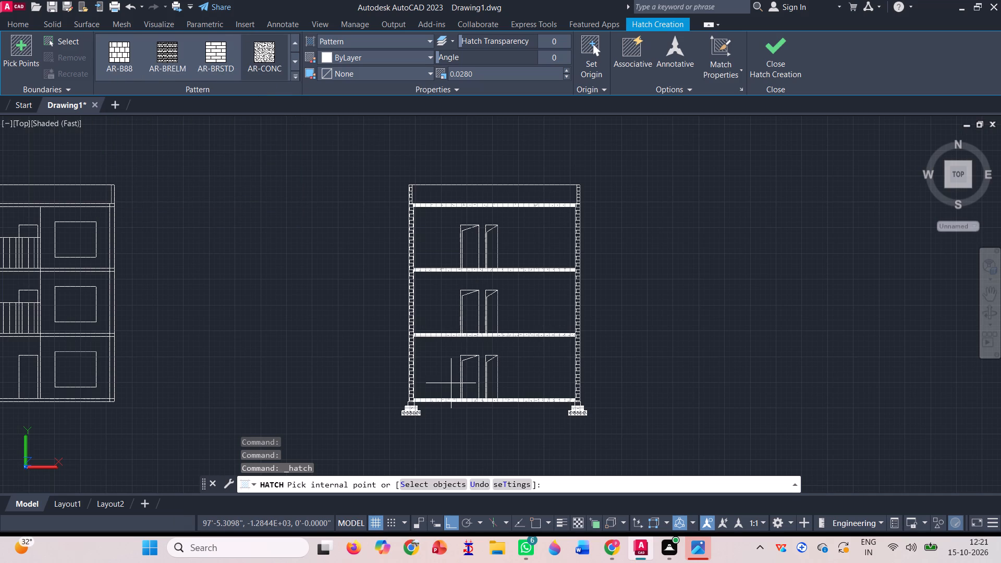
scroll(427, 443, "up", 3)
scroll(431, 380, "up", 4)
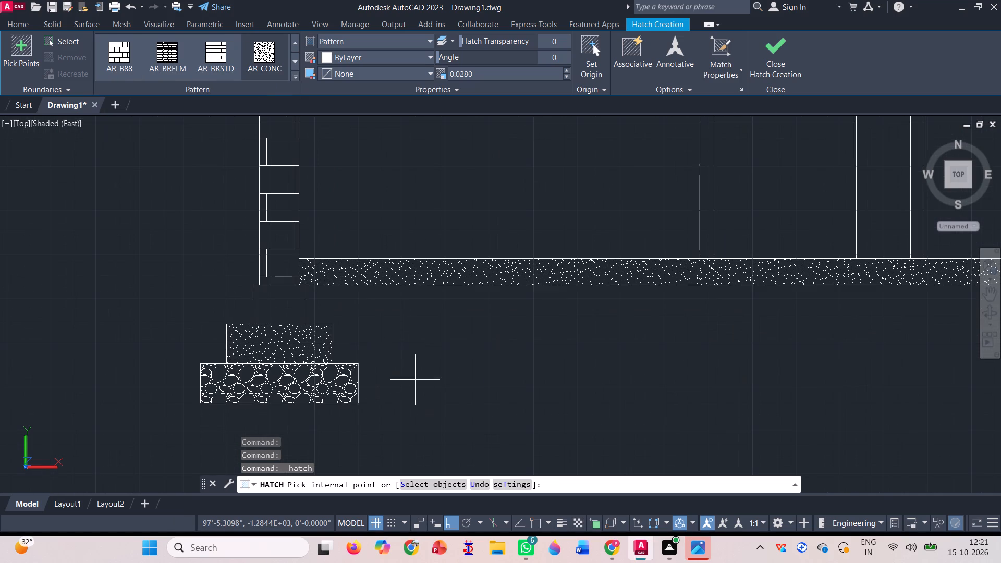
left_click(283, 299)
Add the same AR-CONC hatch inside the uppermost course of the section's right footing.
scroll(311, 336, "down", 1)
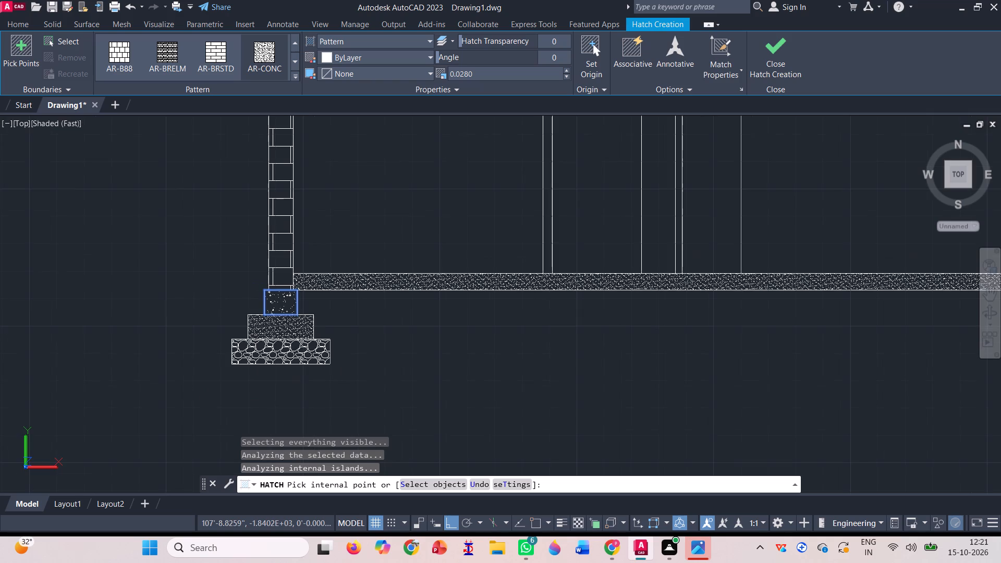
scroll(243, 338, "down", 1)
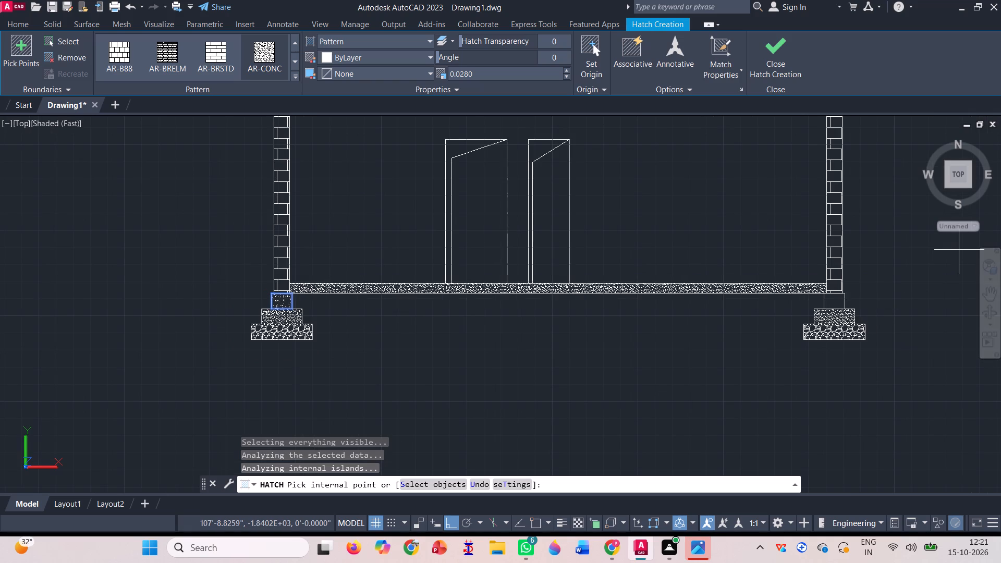
scroll(854, 311, "up", 3)
left_click(835, 264)
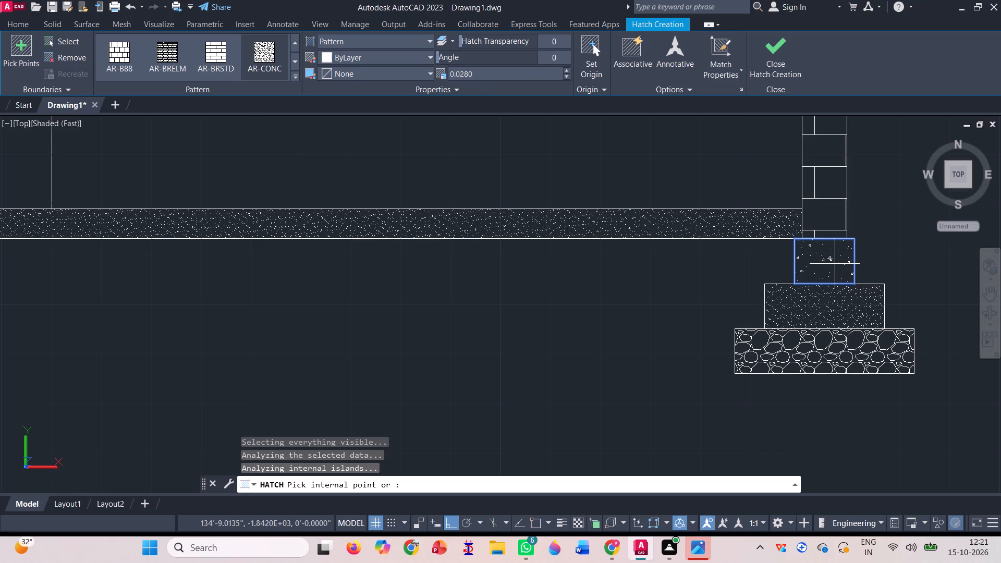
Set the scale of the footings' AR-CONC hatch to 0.022 and finish the hatch.
scroll(639, 329, "down", 2)
scroll(549, 369, "down", 2)
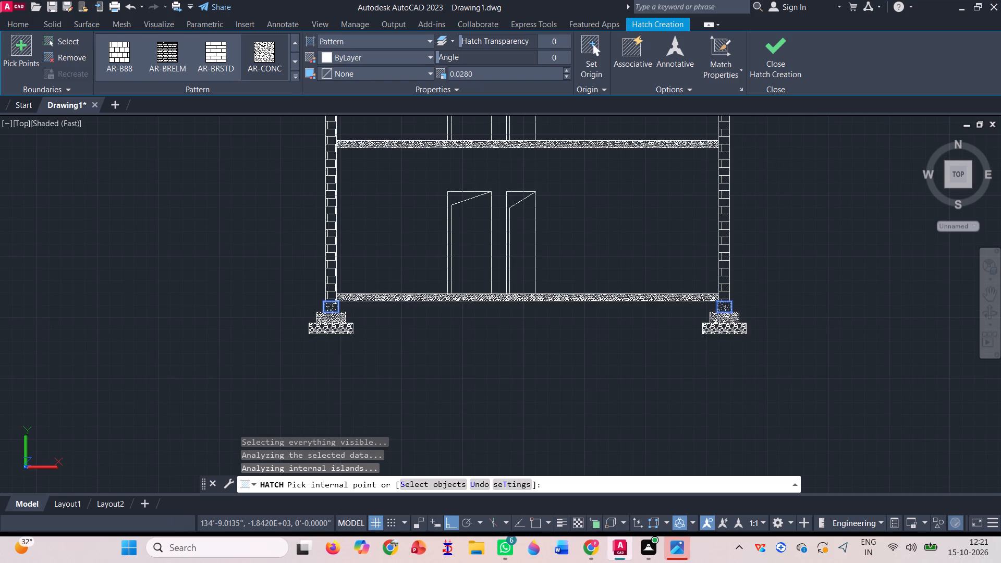
left_click(567, 75)
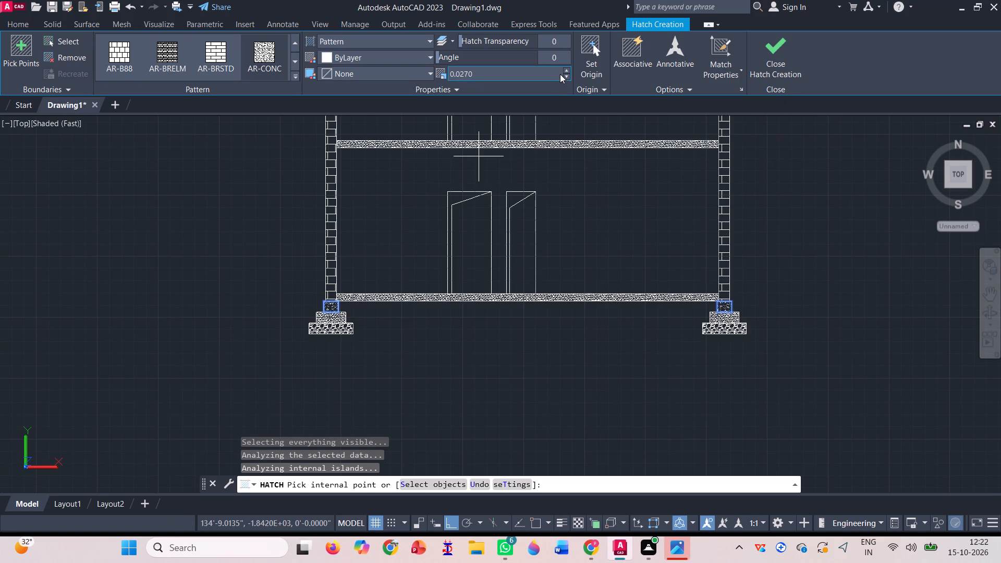
left_click(560, 74)
left_click(560, 74)
scroll(376, 299, "up", 3)
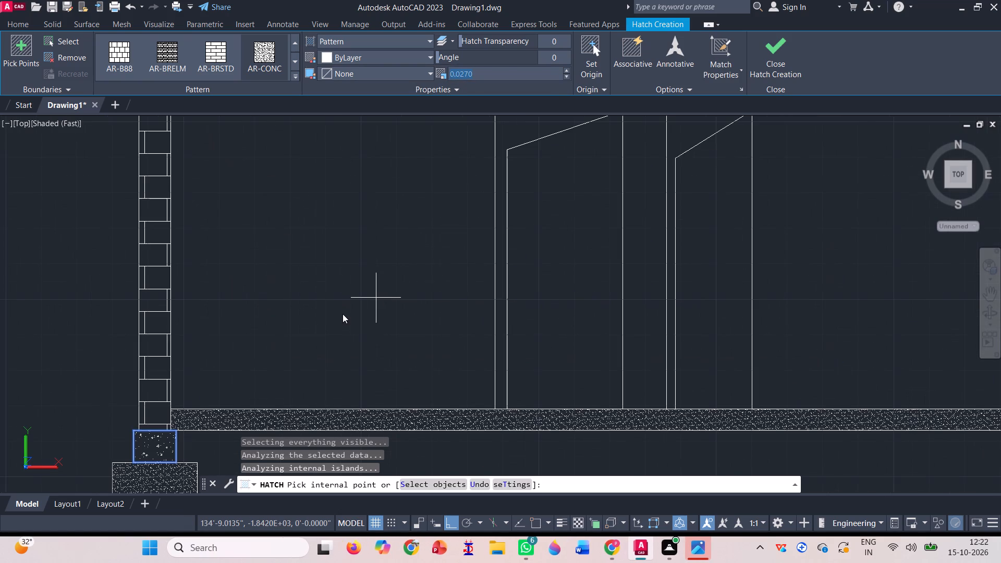
scroll(458, 274, "down", 2)
scroll(324, 346, "up", 3)
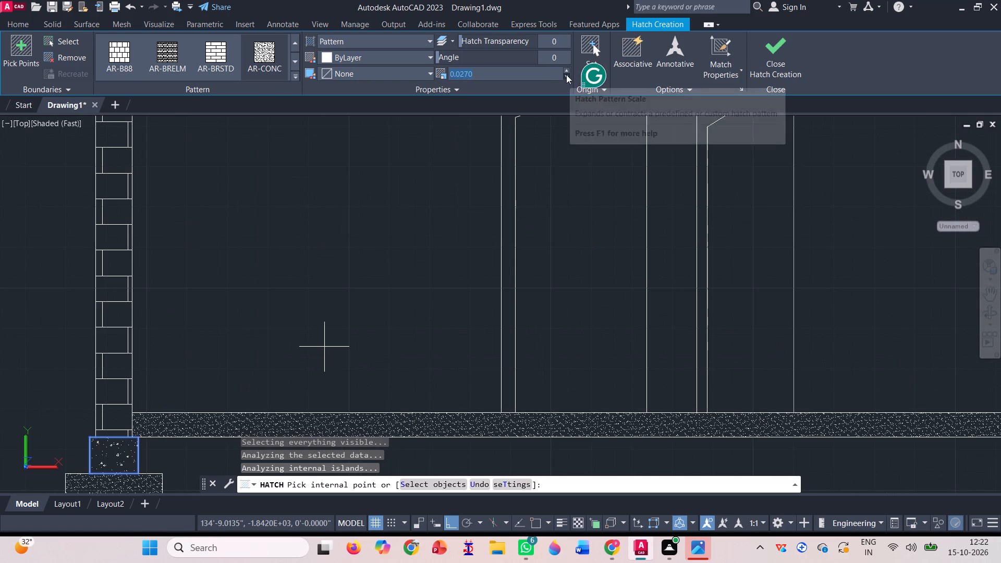
left_click(565, 76)
left_click(565, 77)
left_click(565, 77)
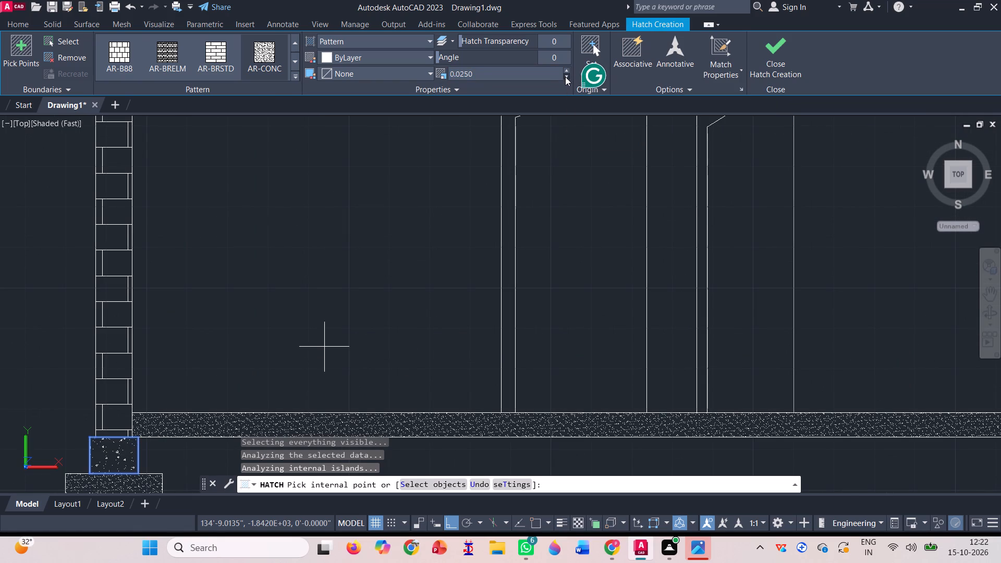
left_click(565, 77)
left_click(565, 77)
left_click(772, 43)
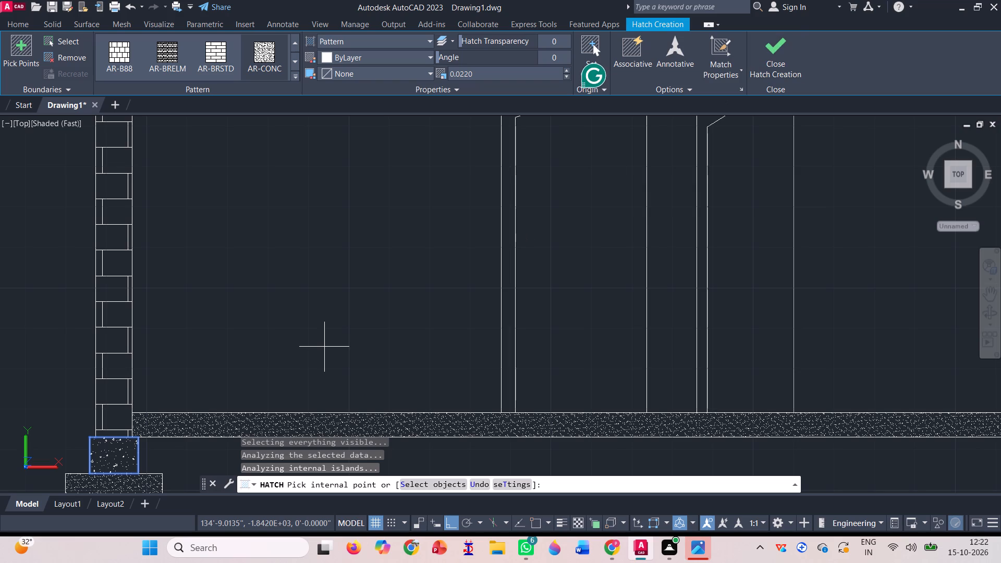
Switch the drawing from the top view to the SW Isometric view.
scroll(410, 333, "down", 2)
scroll(481, 338, "down", 2)
scroll(529, 360, "down", 1)
scroll(597, 357, "down", 3)
scroll(648, 364, "down", 2)
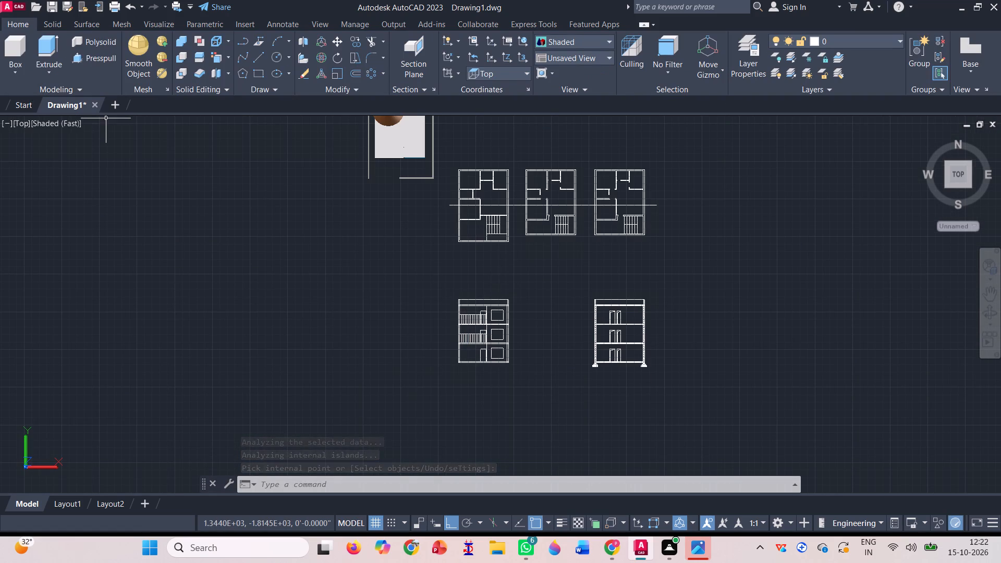
left_click(27, 124)
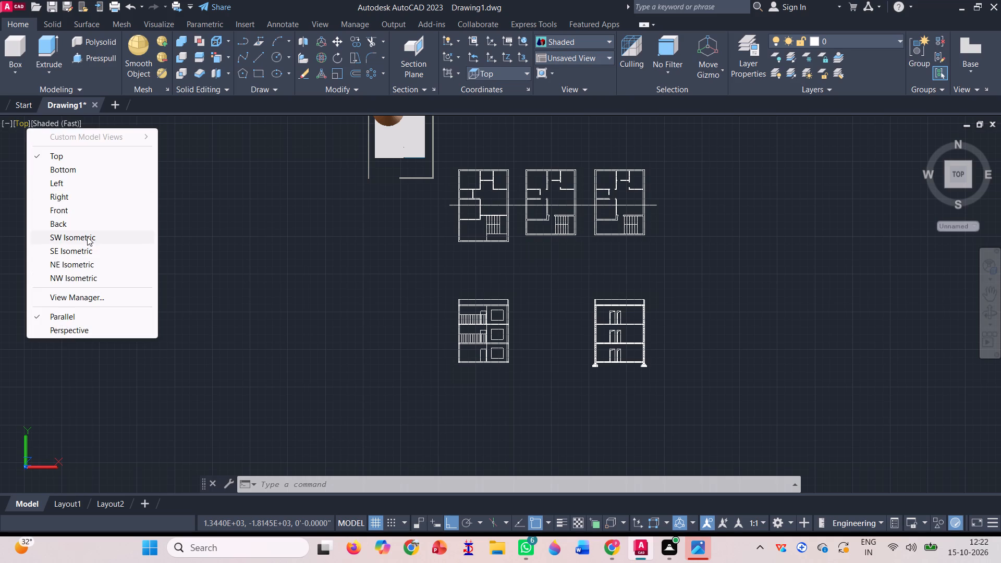
left_click(87, 237)
Move the UCS origin off the 3D building to empty space clear of the model and the plans, and deselect the UCS icon.
scroll(268, 242, "down", 1)
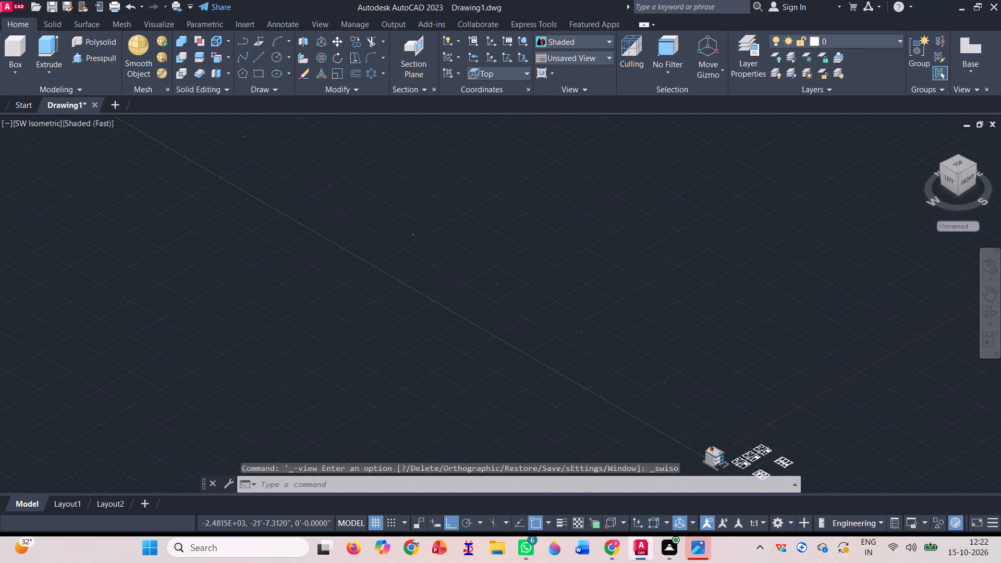
scroll(593, 406, "up", 5)
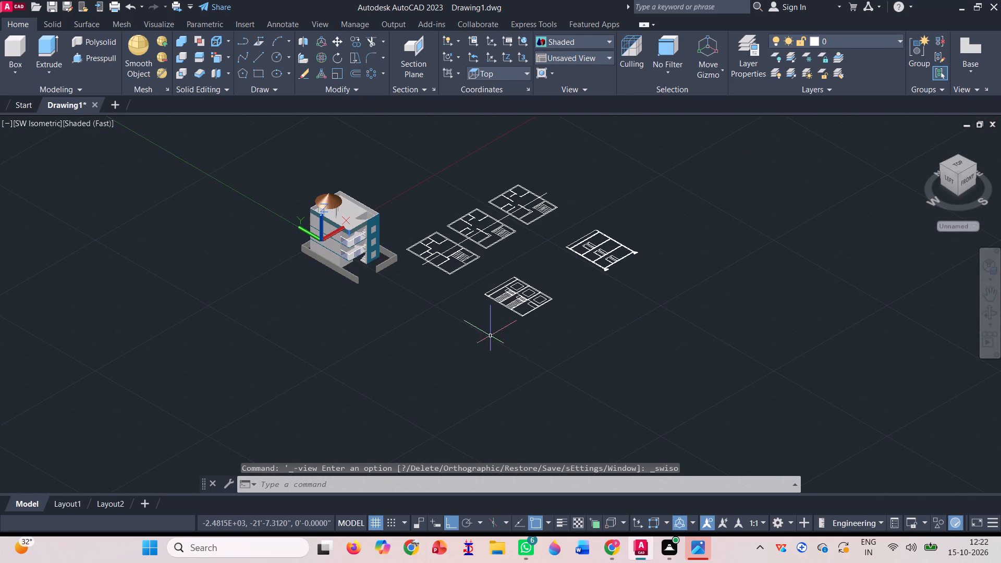
scroll(314, 239, "up", 3)
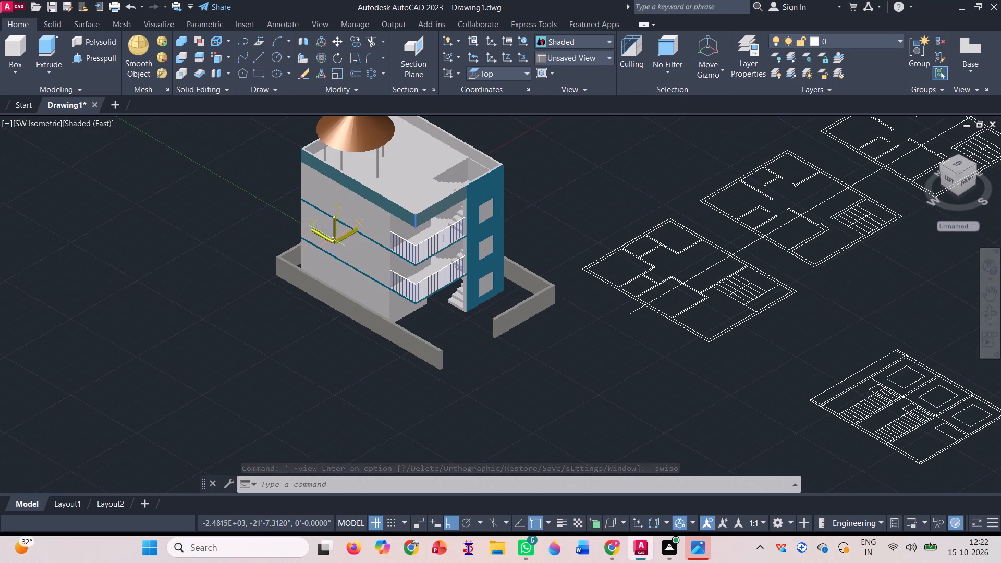
left_click(334, 244)
scroll(334, 245, "up", 3)
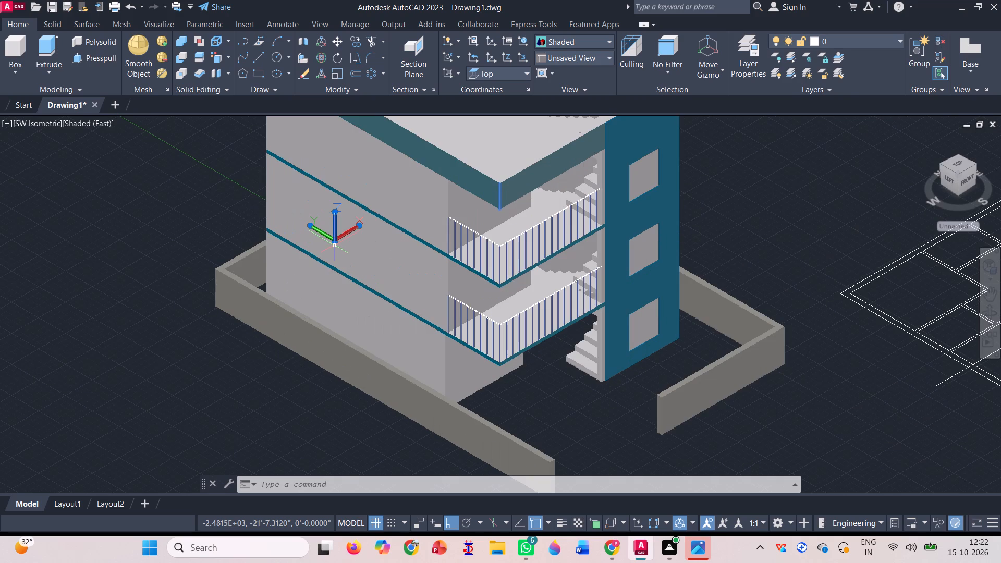
left_click(334, 238)
scroll(336, 222, "down", 2)
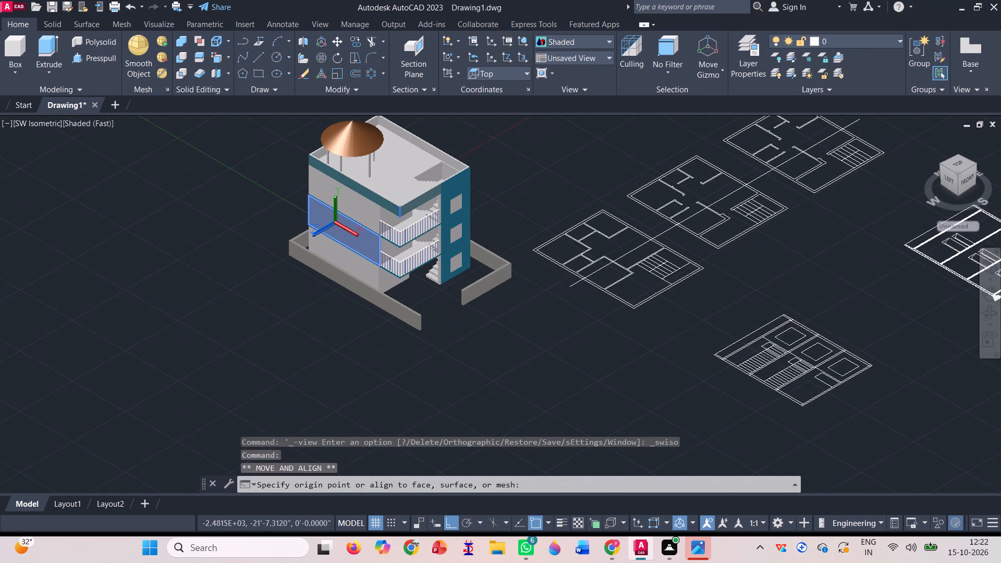
scroll(306, 202, "down", 2)
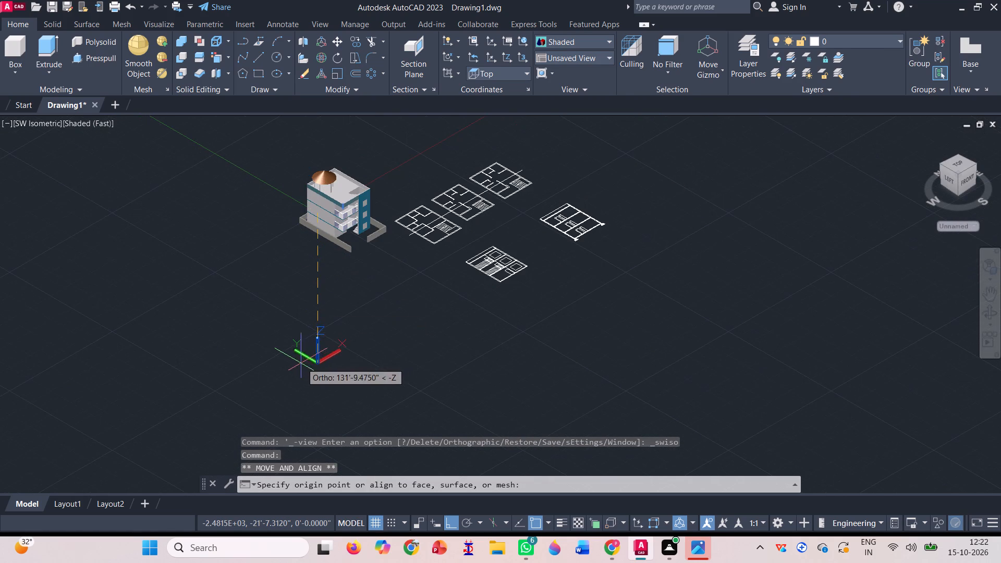
left_click(299, 405)
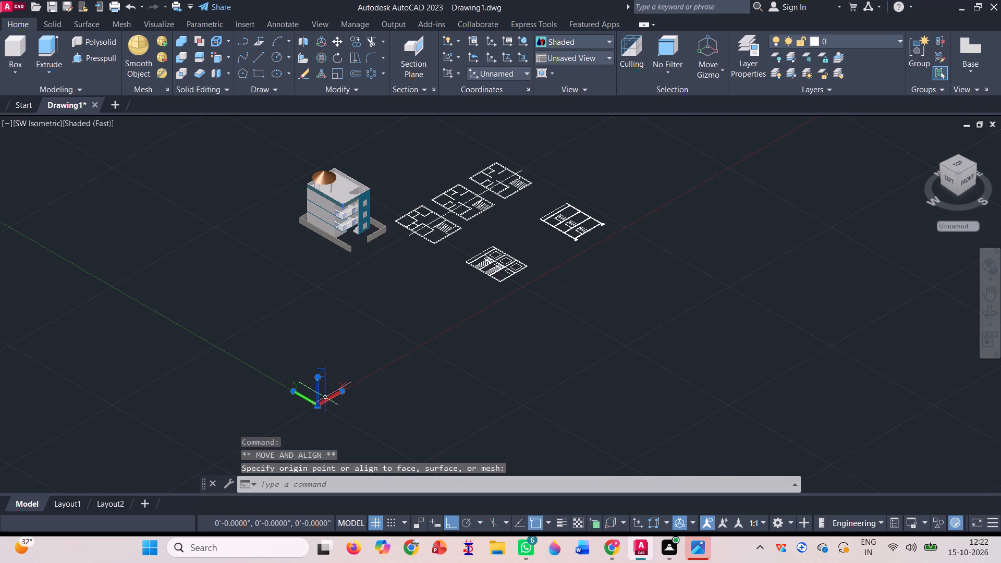
scroll(312, 402, "up", 2)
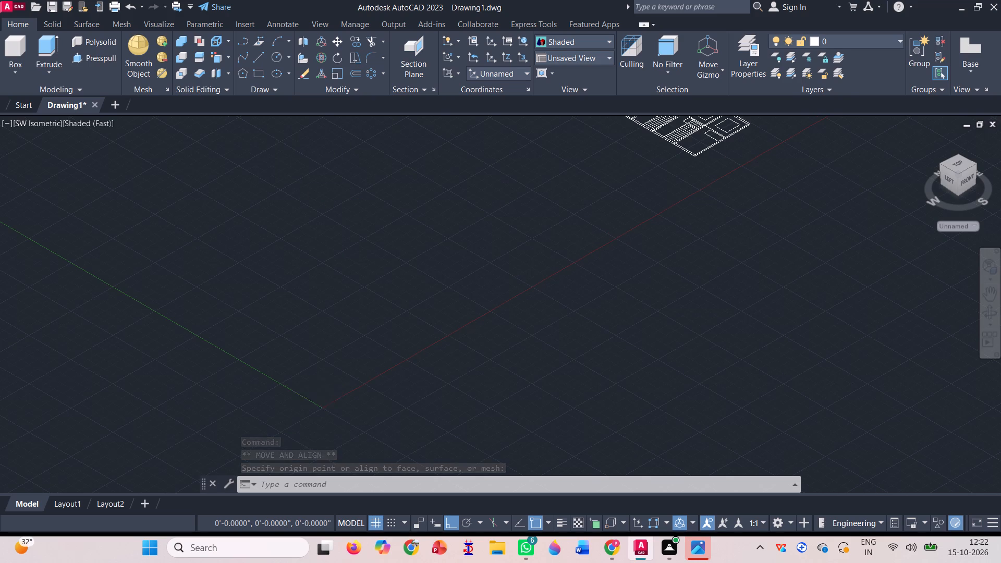
left_click(322, 406)
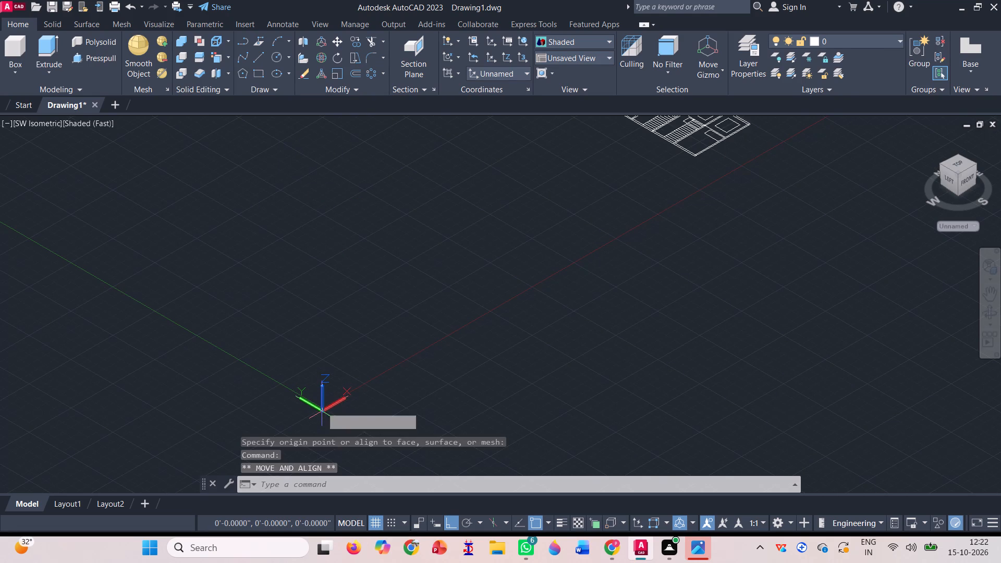
left_click(389, 450)
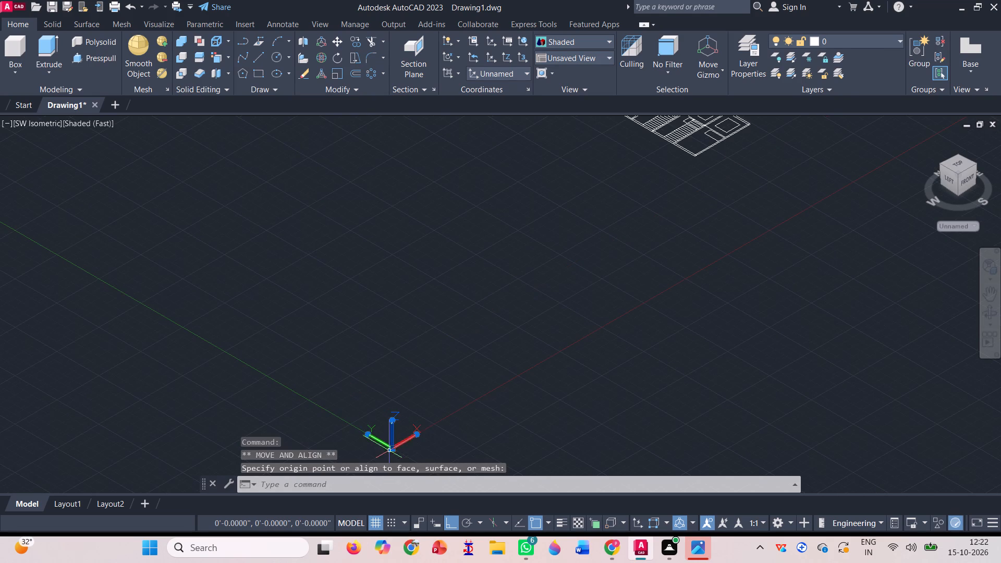
scroll(493, 362, "down", 2)
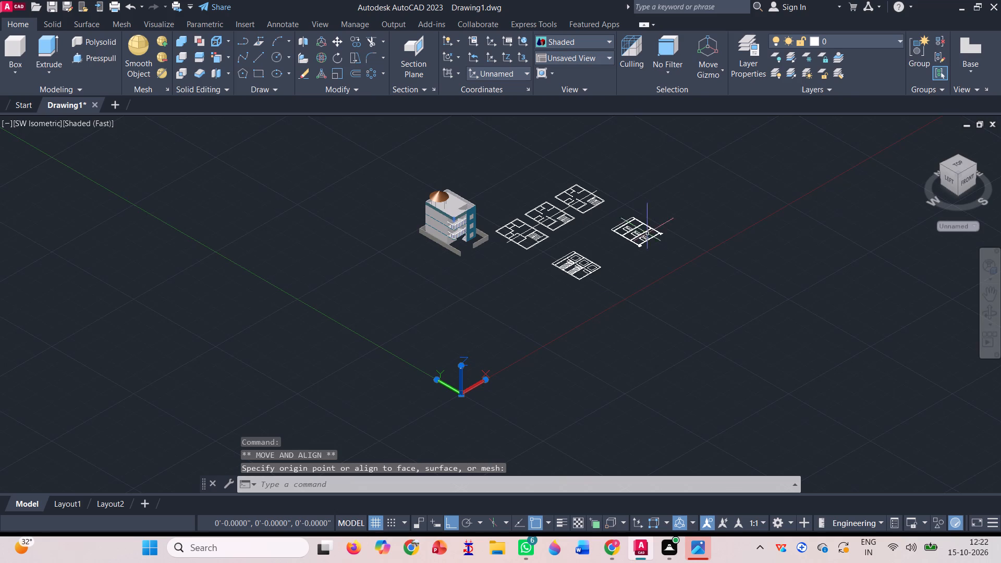
scroll(636, 136, "up", 2)
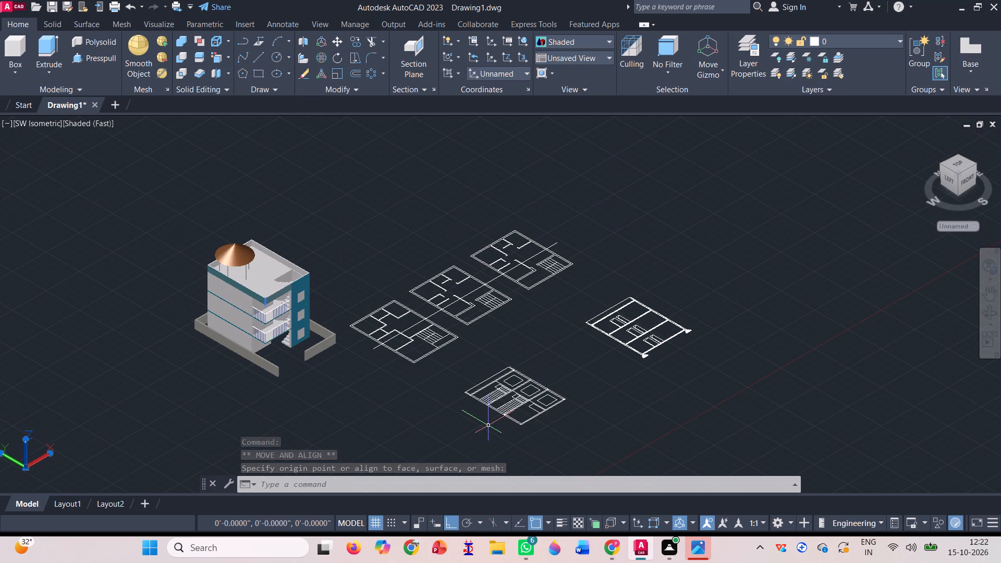
left_click(329, 481)
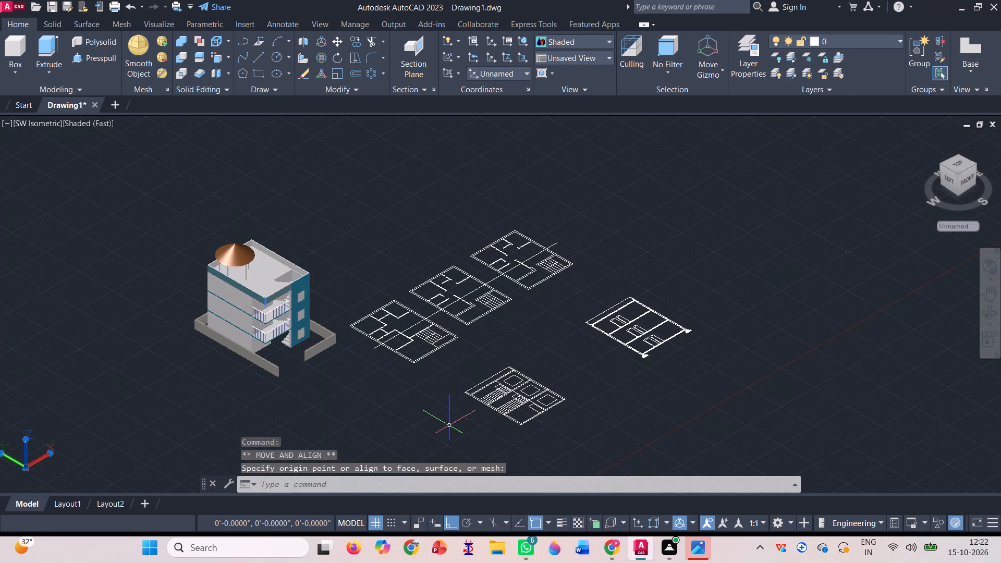
Switch the drawing from the SW Isometric view to the top view.
key("Escape")
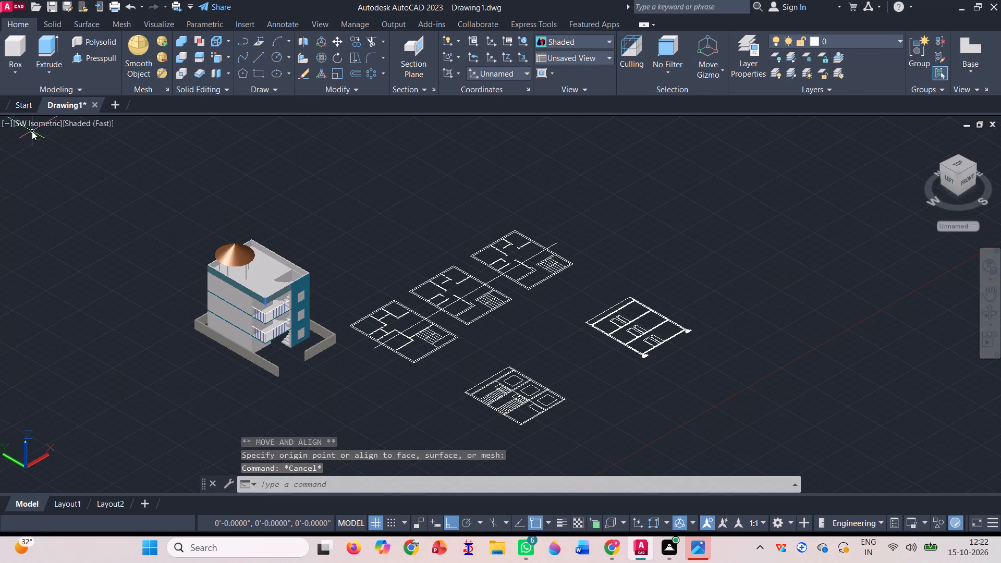
left_click(35, 121)
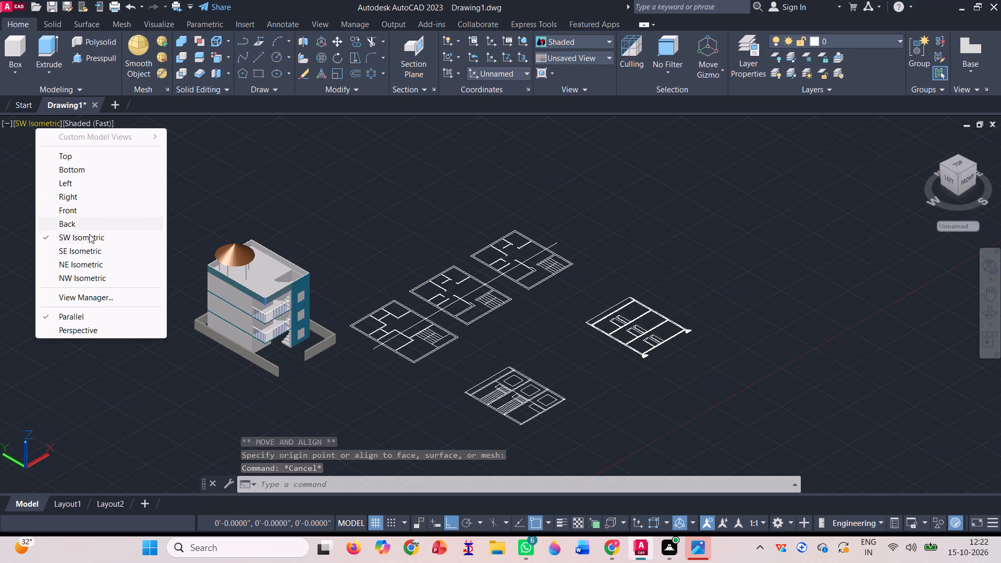
left_click(89, 153)
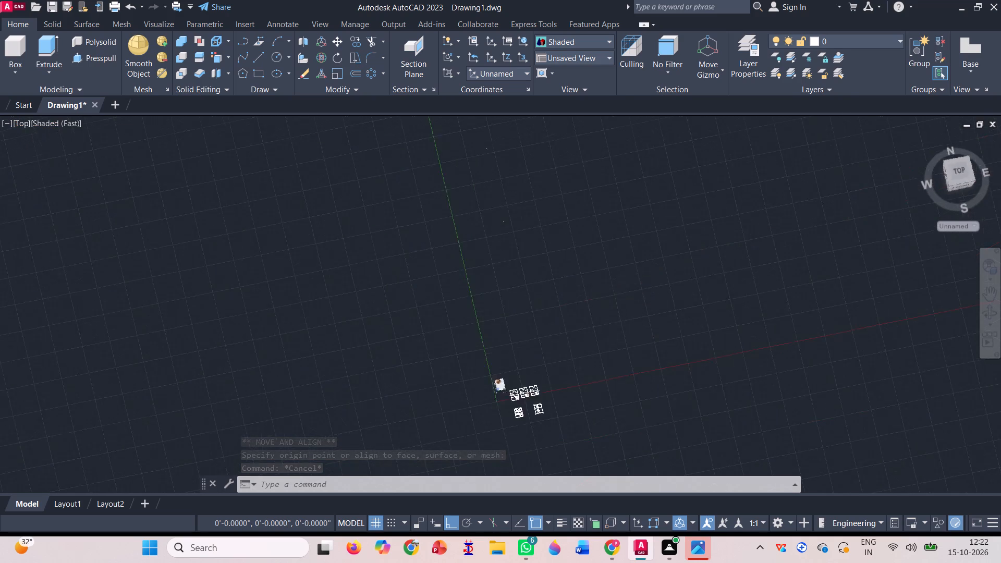
Move the UCS origin off the building's boundary wall to empty space below and left of the model, floor plans and elevation.
scroll(483, 366, "down", 2)
scroll(483, 433, "up", 3)
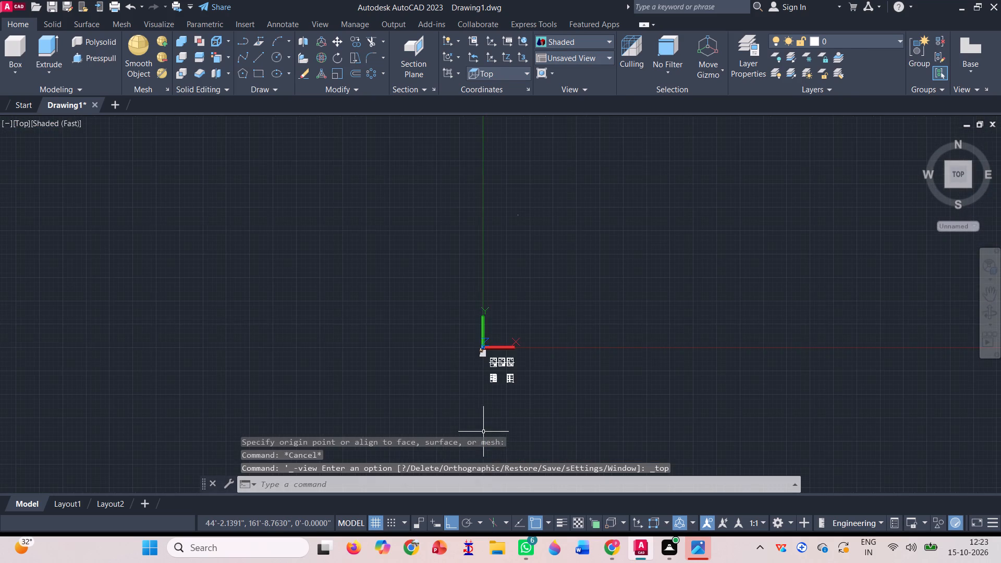
scroll(502, 398, "up", 5)
scroll(508, 373, "down", 1)
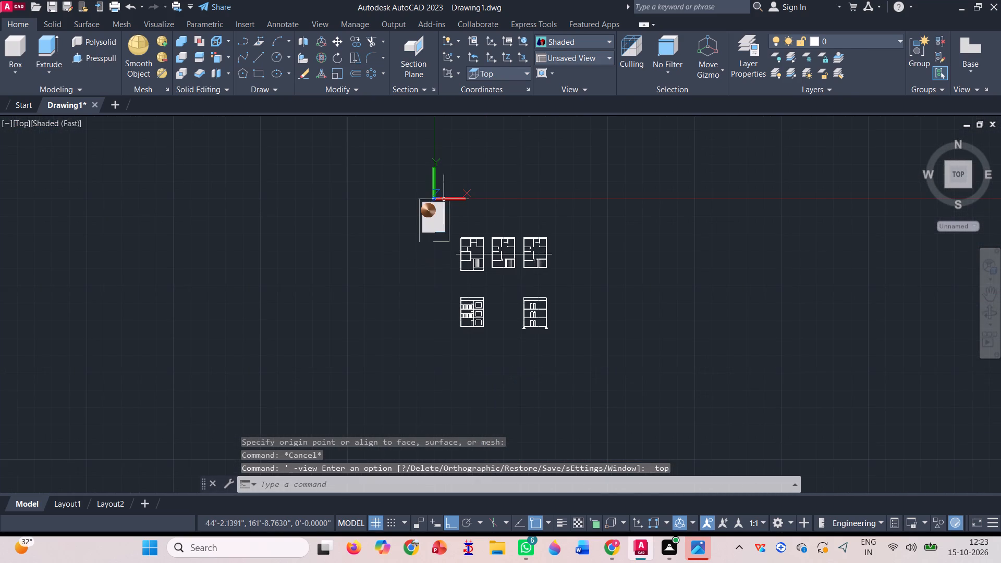
scroll(453, 168, "up", 3)
scroll(409, 243, "up", 3)
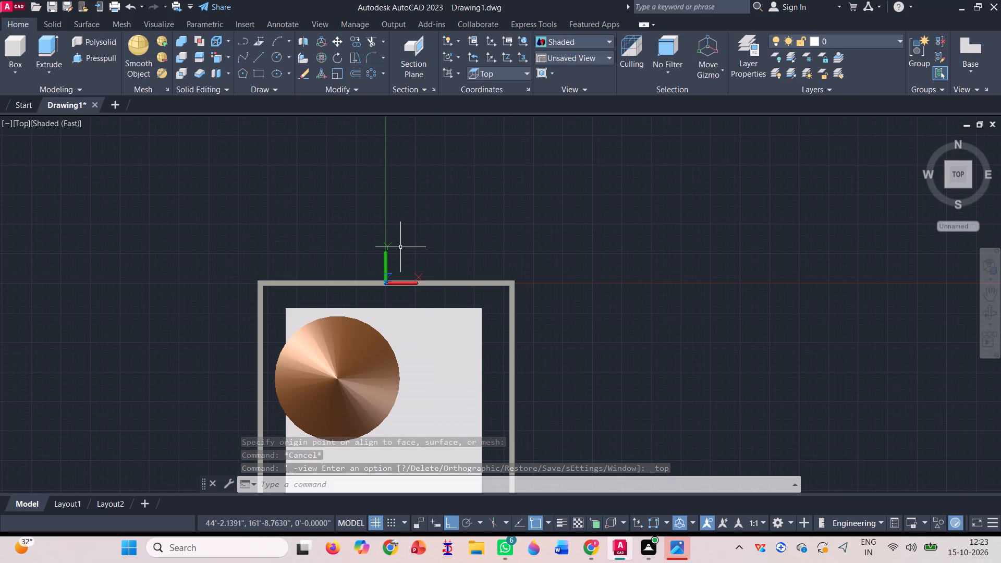
scroll(391, 285, "up", 1)
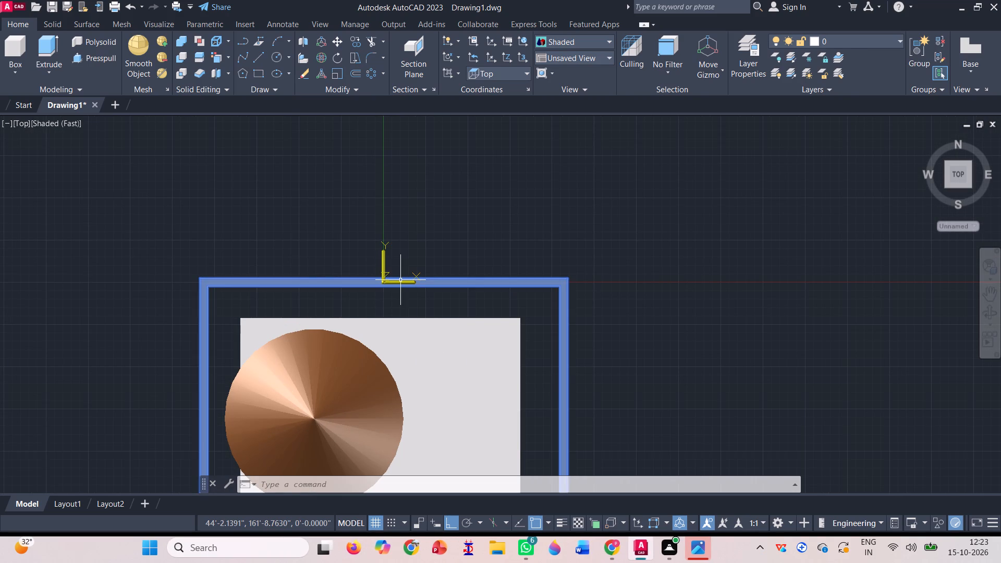
scroll(400, 279, "up", 3)
scroll(357, 285, "up", 2)
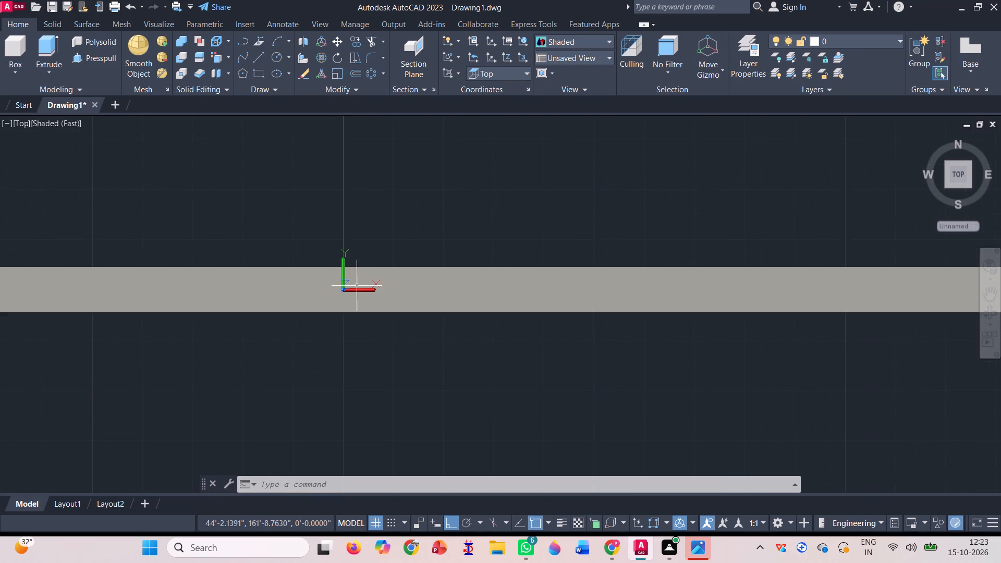
left_click(344, 287)
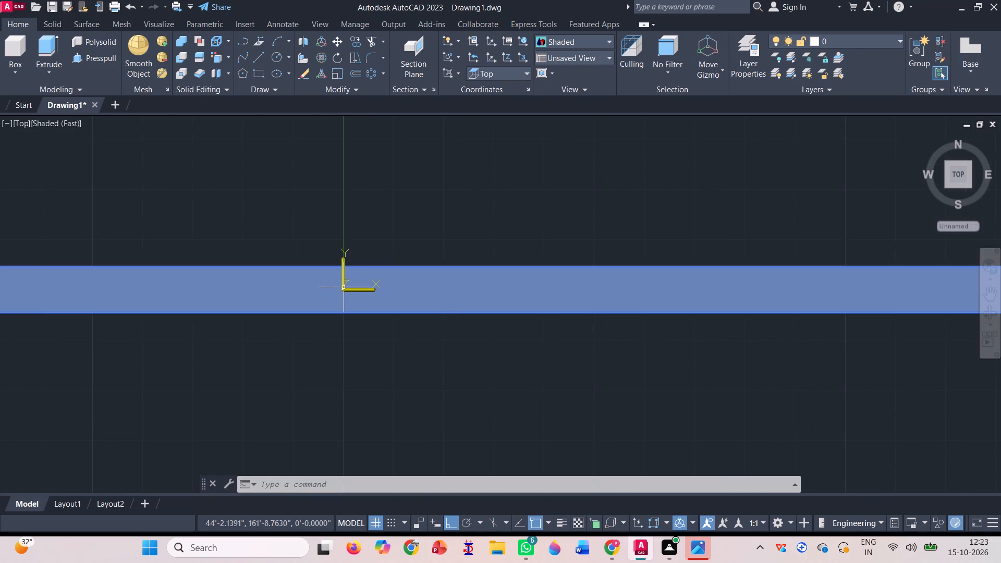
left_click(344, 287)
scroll(369, 241, "down", 3)
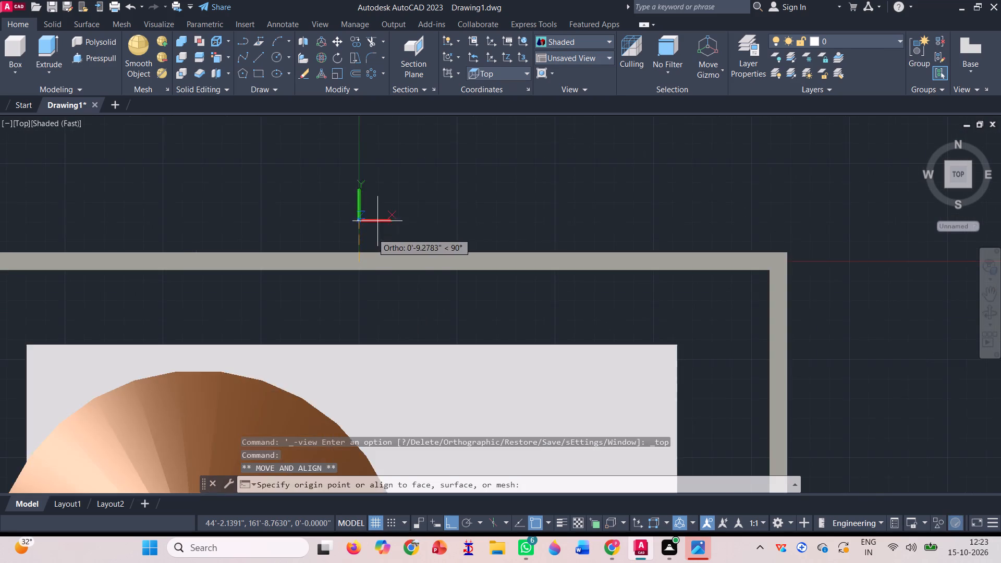
scroll(377, 219, "down", 4)
scroll(349, 258, "down", 1)
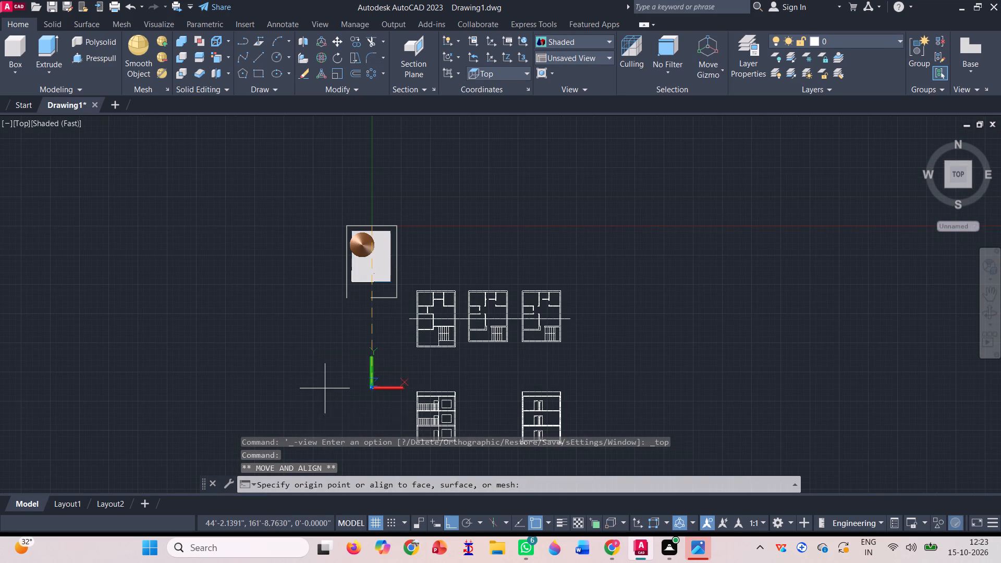
scroll(341, 255, "down", 2)
left_click(342, 364)
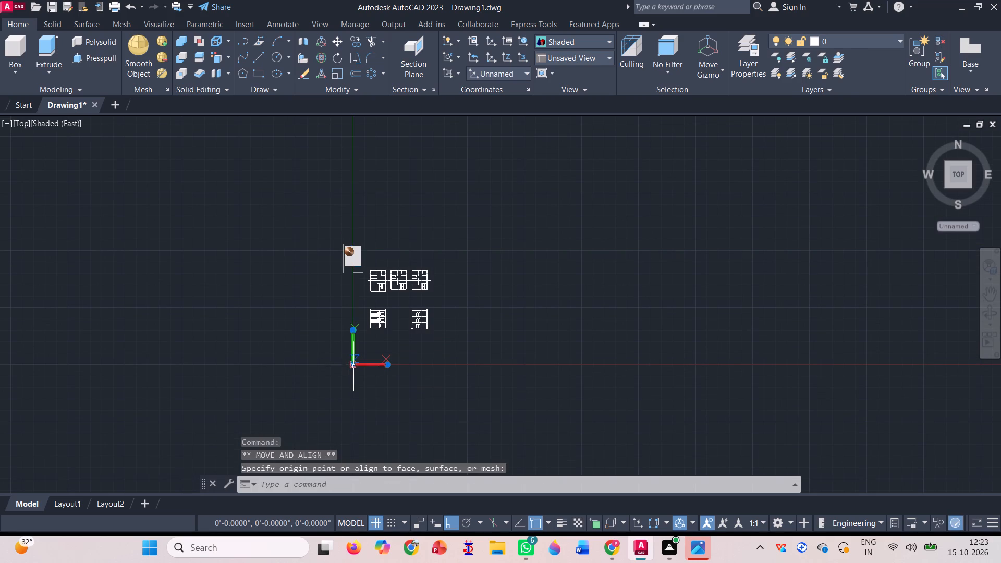
left_click(353, 360)
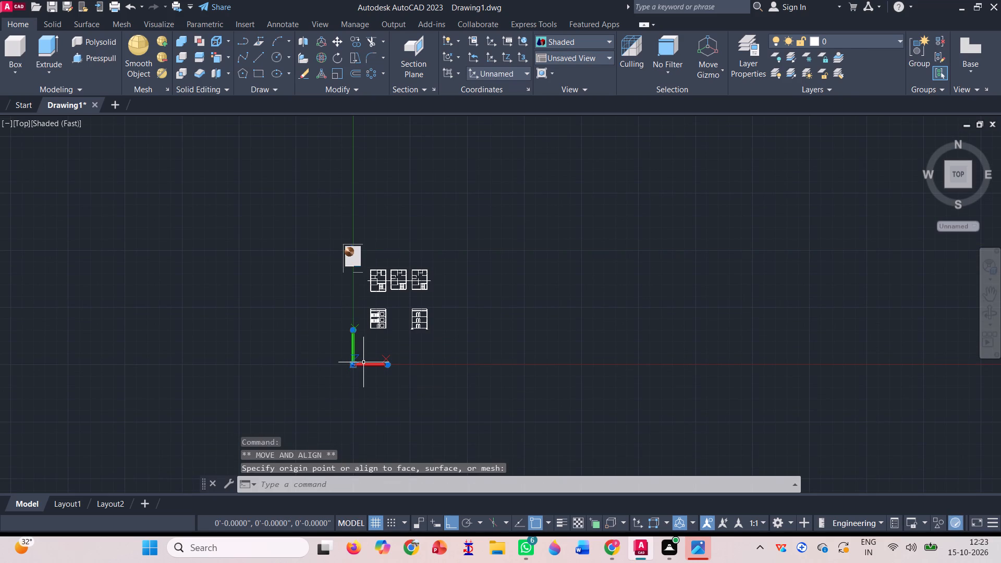
left_click(368, 364)
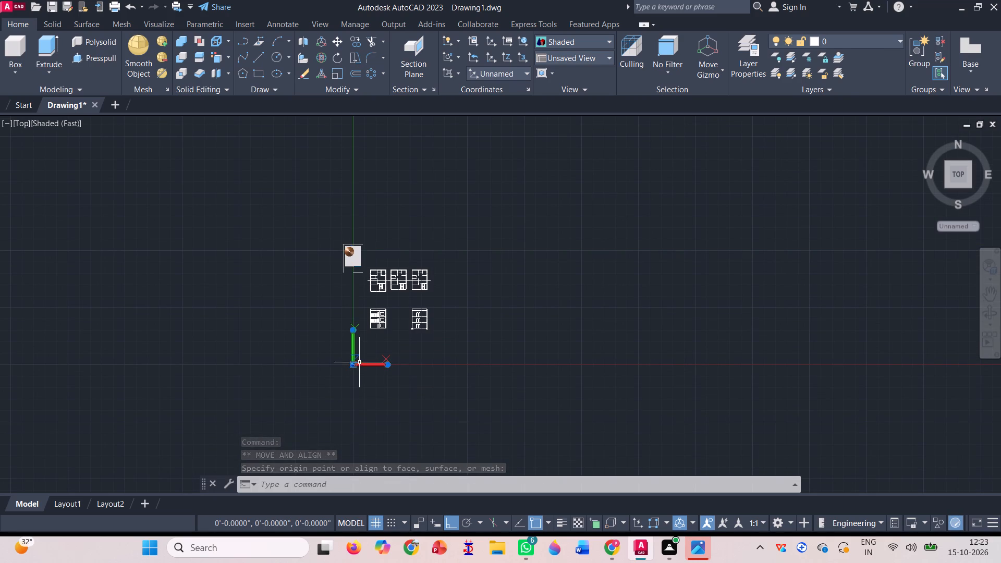
left_click(352, 362)
left_click(297, 364)
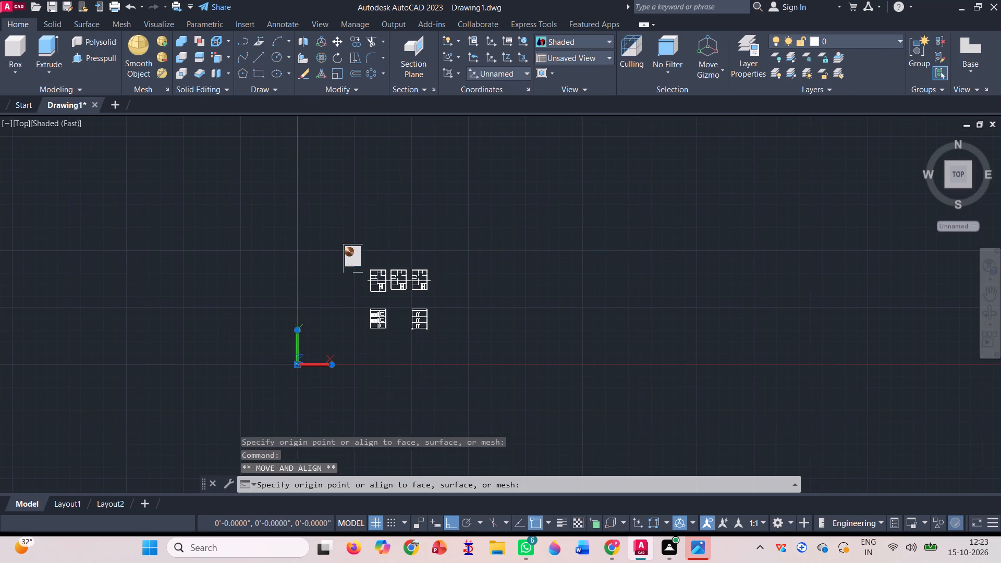
Change the workspace from 3D modelling to Drafting & Annotation.
scroll(409, 313, "up", 1)
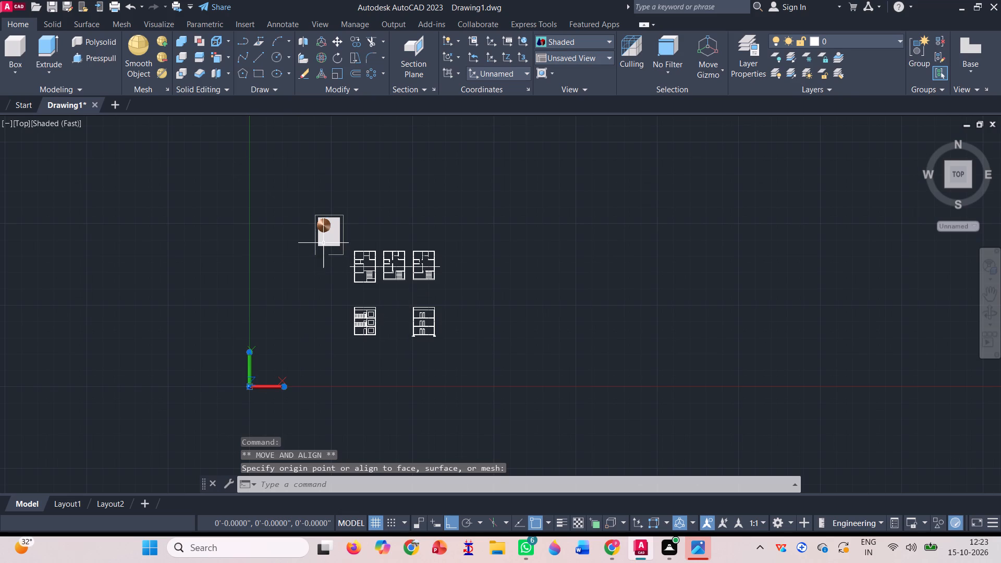
scroll(315, 226, "up", 1)
scroll(347, 352, "up", 1)
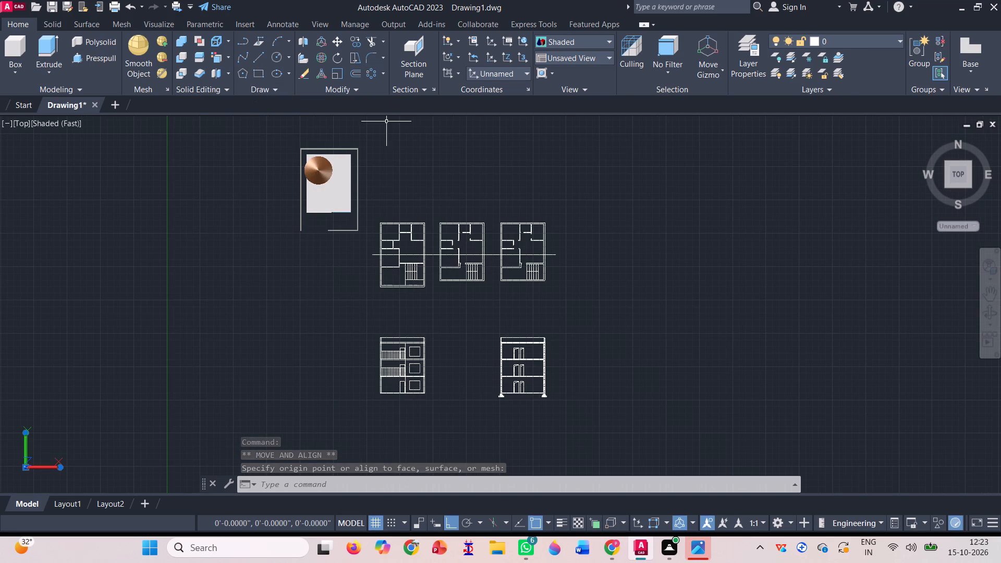
left_click(787, 523)
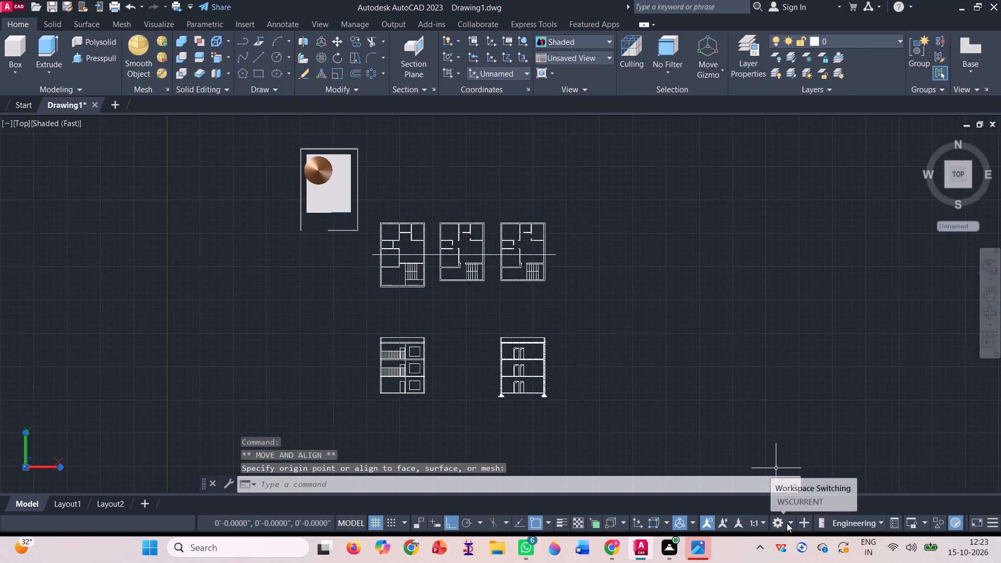
left_click(807, 413)
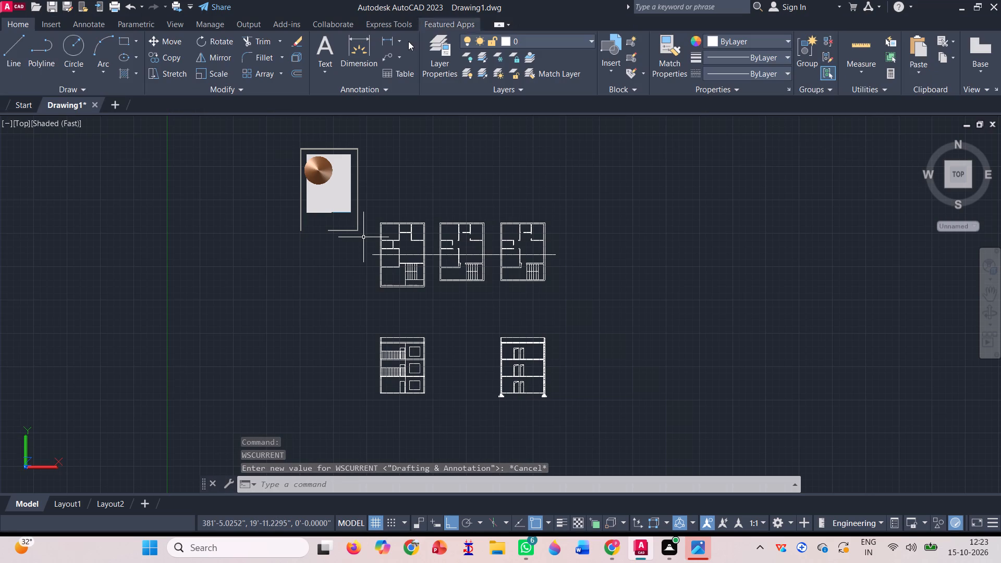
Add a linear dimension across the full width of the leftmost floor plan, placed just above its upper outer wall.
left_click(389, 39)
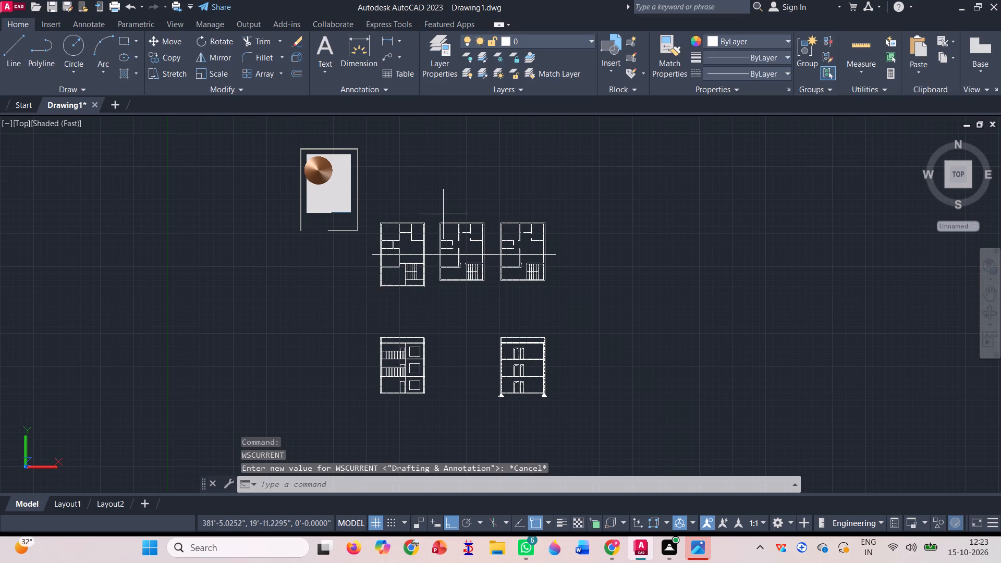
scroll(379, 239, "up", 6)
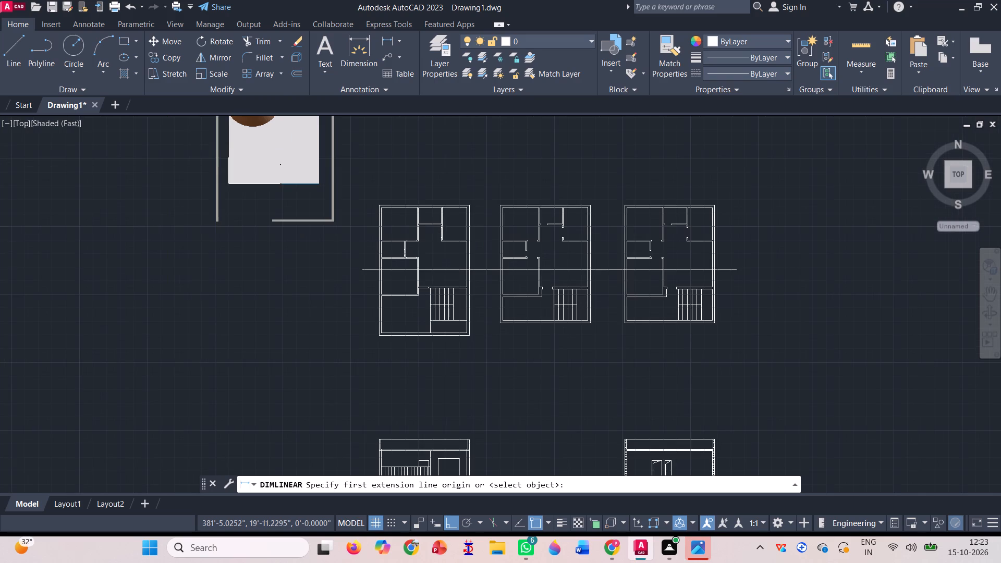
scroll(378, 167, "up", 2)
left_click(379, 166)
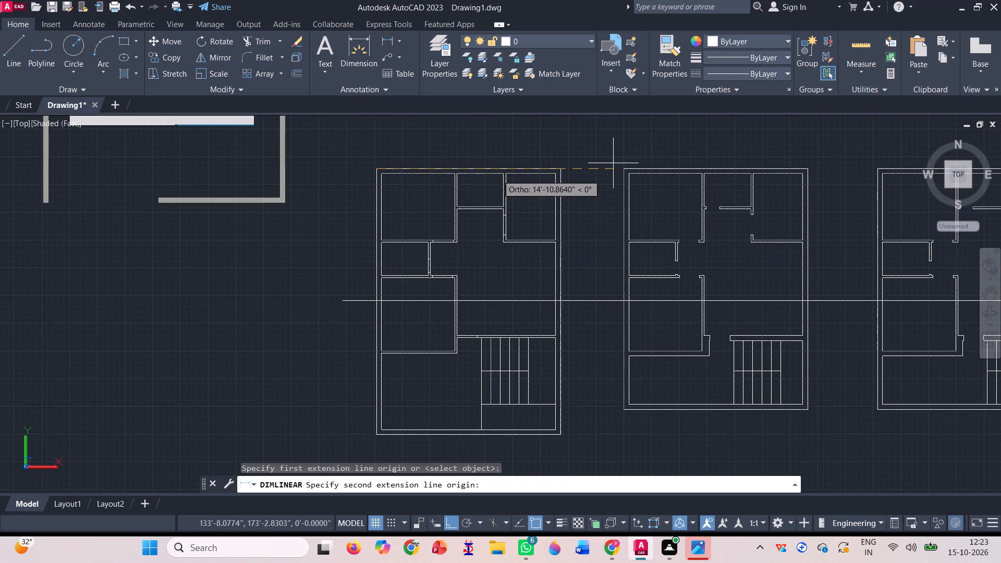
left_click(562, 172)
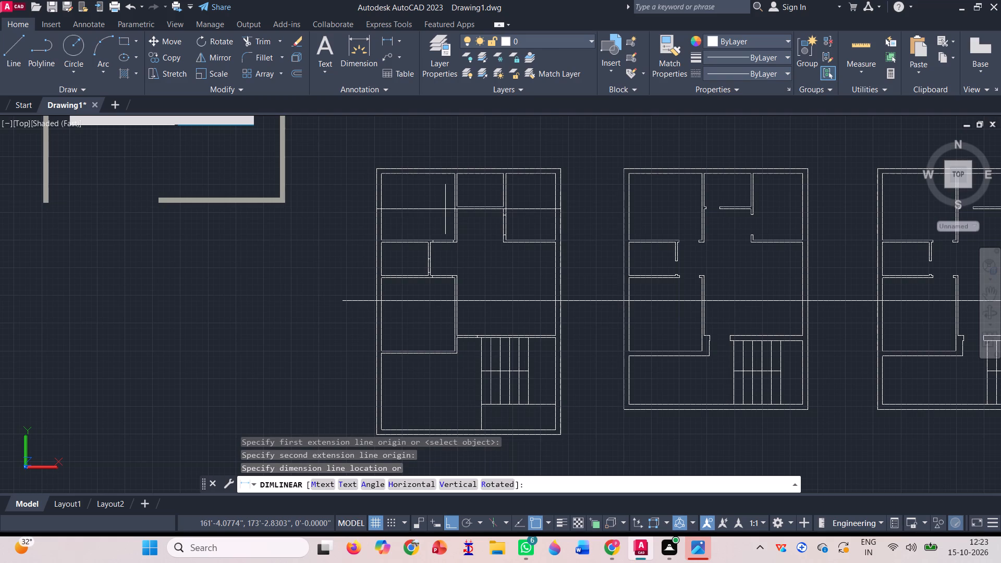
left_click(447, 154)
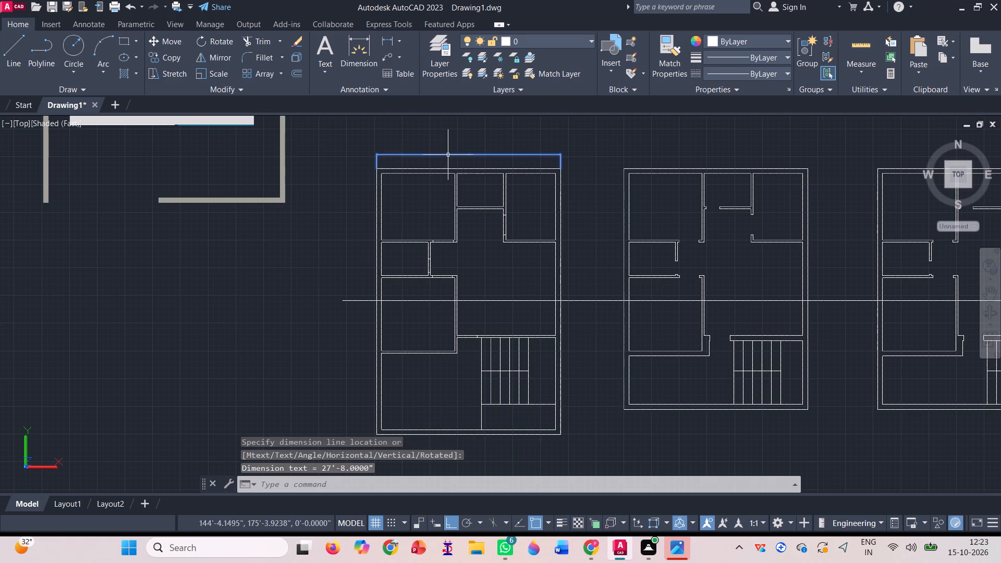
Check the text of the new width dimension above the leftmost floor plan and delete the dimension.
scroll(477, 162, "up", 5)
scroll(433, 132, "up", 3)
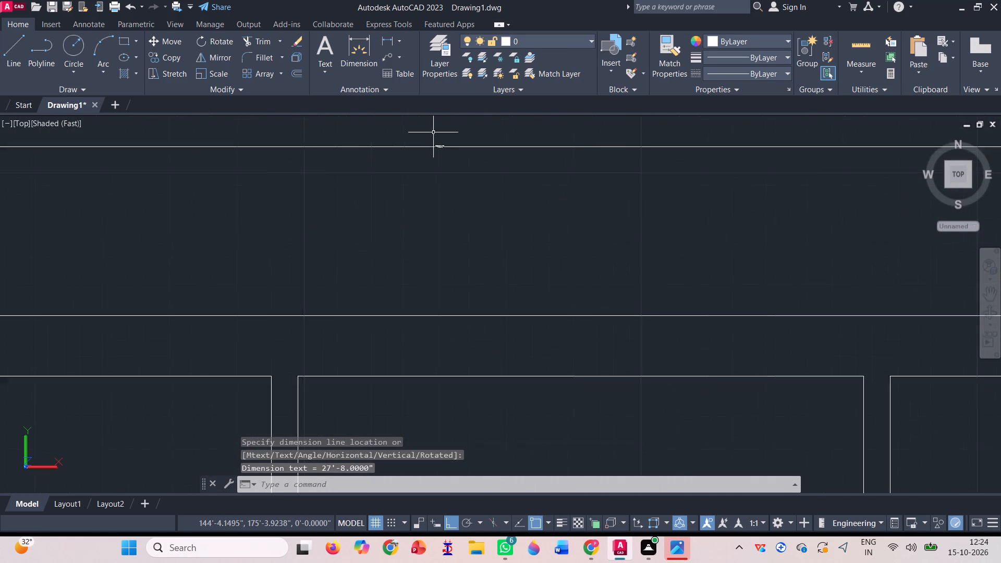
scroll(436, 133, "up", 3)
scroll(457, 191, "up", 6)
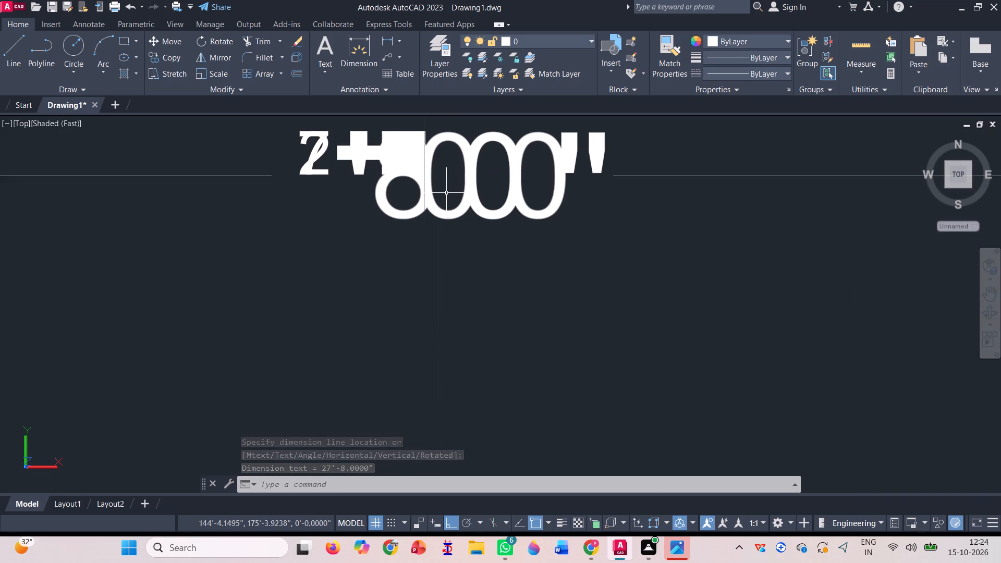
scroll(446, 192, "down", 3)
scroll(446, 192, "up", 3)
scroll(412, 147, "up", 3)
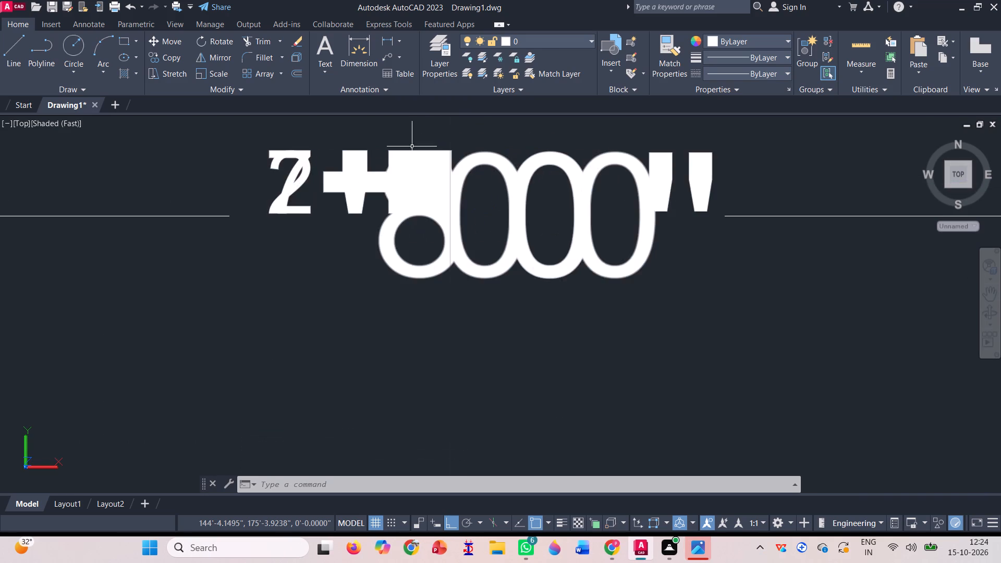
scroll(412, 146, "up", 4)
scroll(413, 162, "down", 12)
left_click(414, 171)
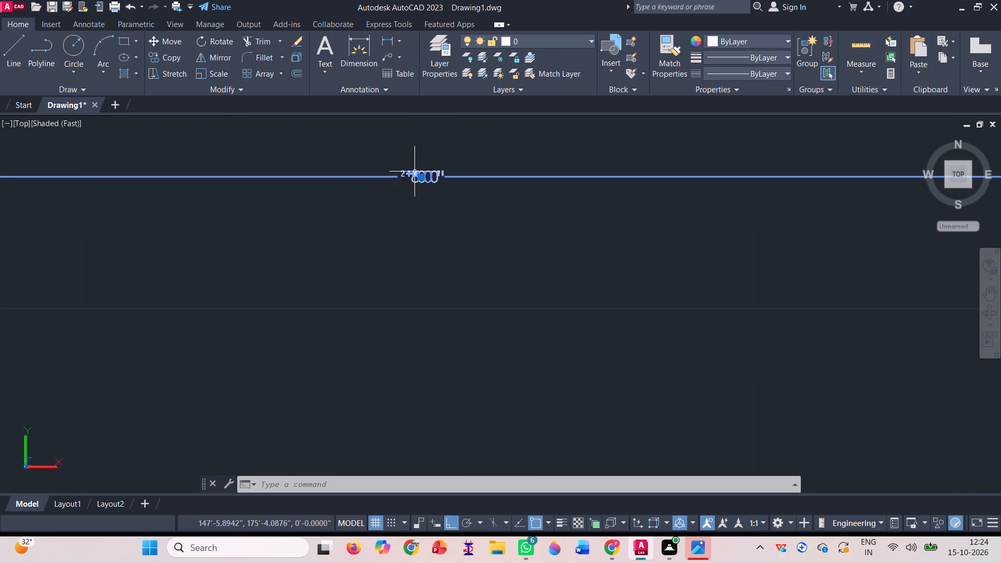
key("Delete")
Dimension the leftmost floor plan's overall width again between its upper outer corners, with the linear dimension line close above the wall.
scroll(437, 222, "down", 2)
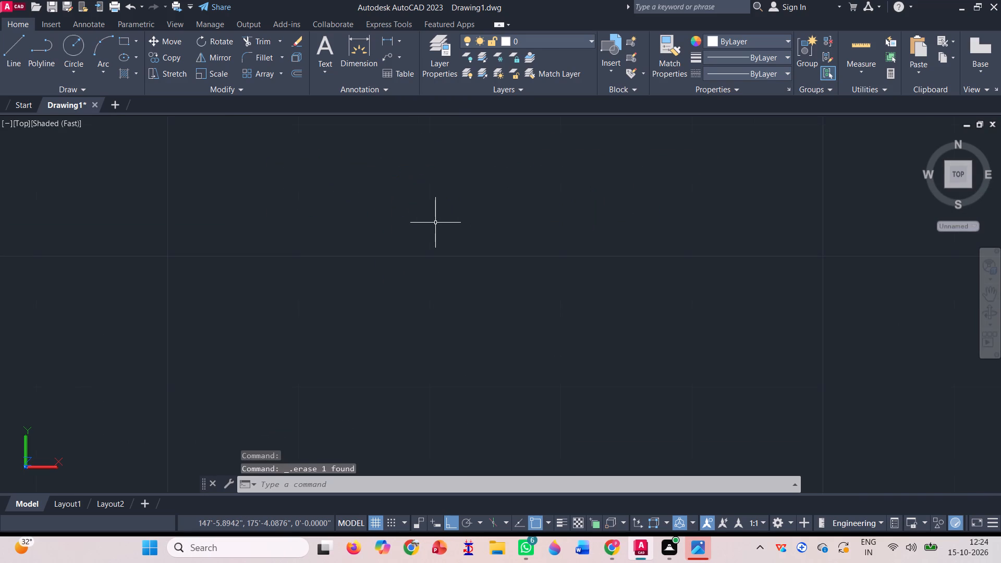
scroll(435, 222, "down", 2)
scroll(484, 245, "down", 2)
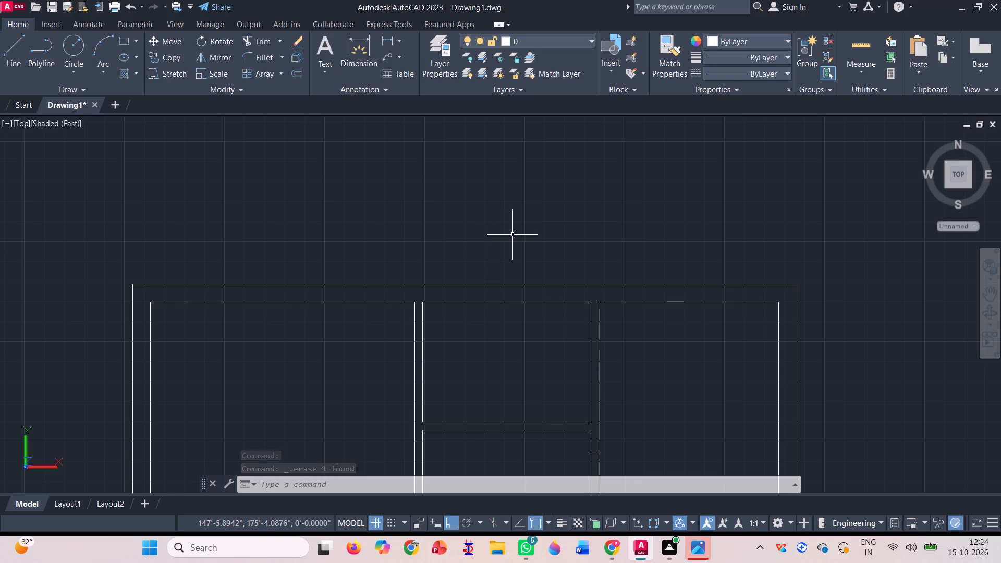
left_click(392, 40)
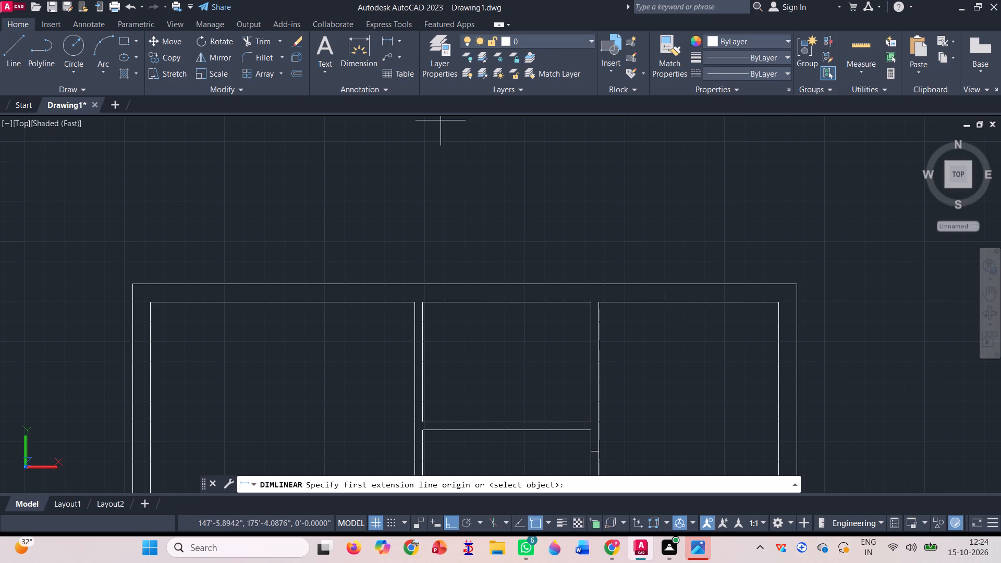
left_click(132, 284)
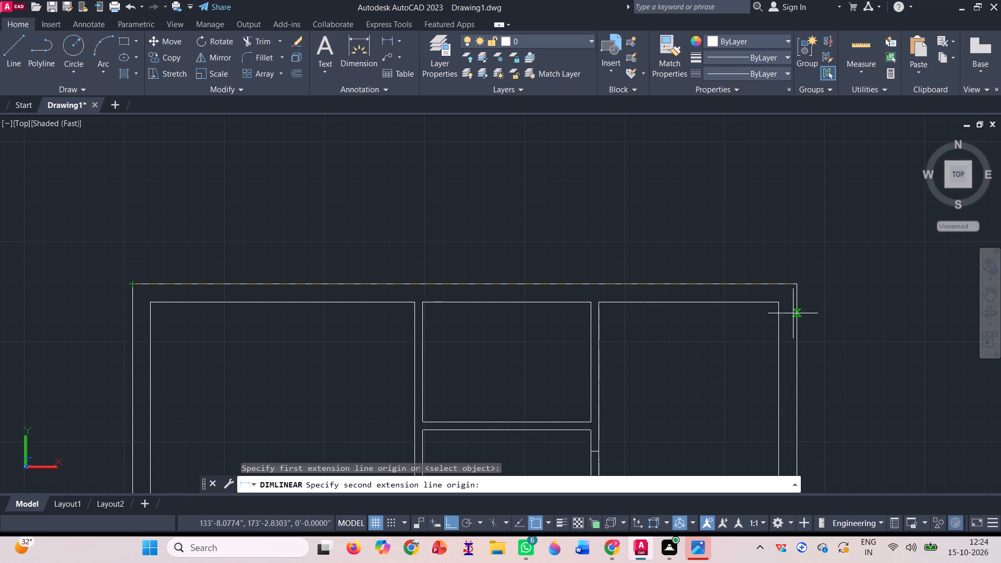
left_click(799, 284)
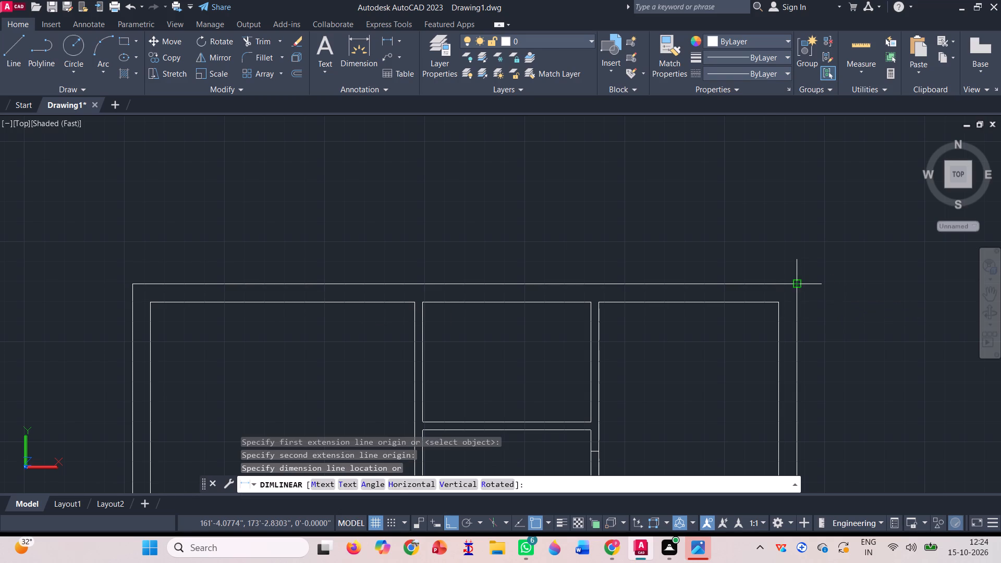
left_click(798, 260)
scroll(455, 262, "up", 5)
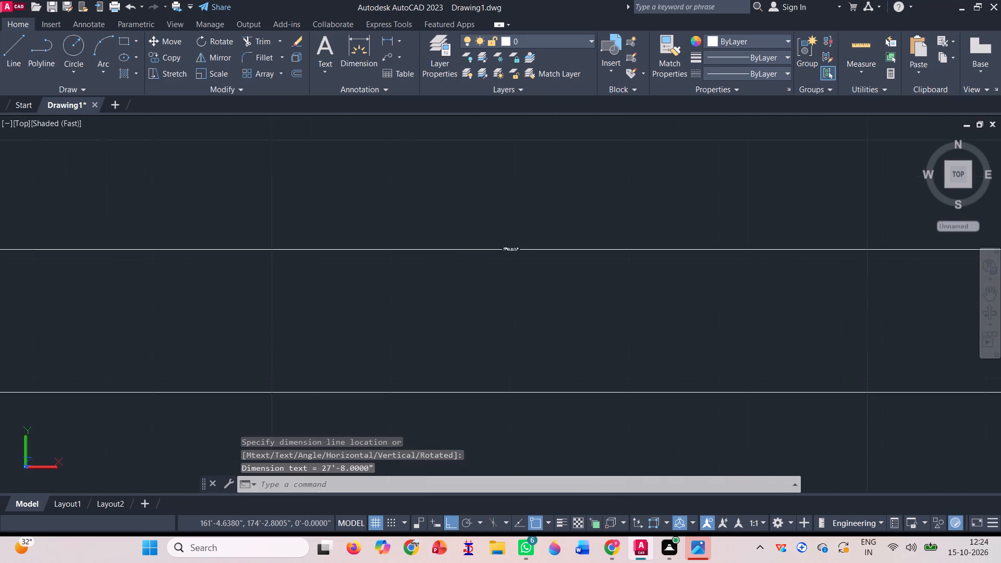
scroll(534, 234, "up", 3)
scroll(507, 305, "up", 3)
scroll(424, 232, "up", 2)
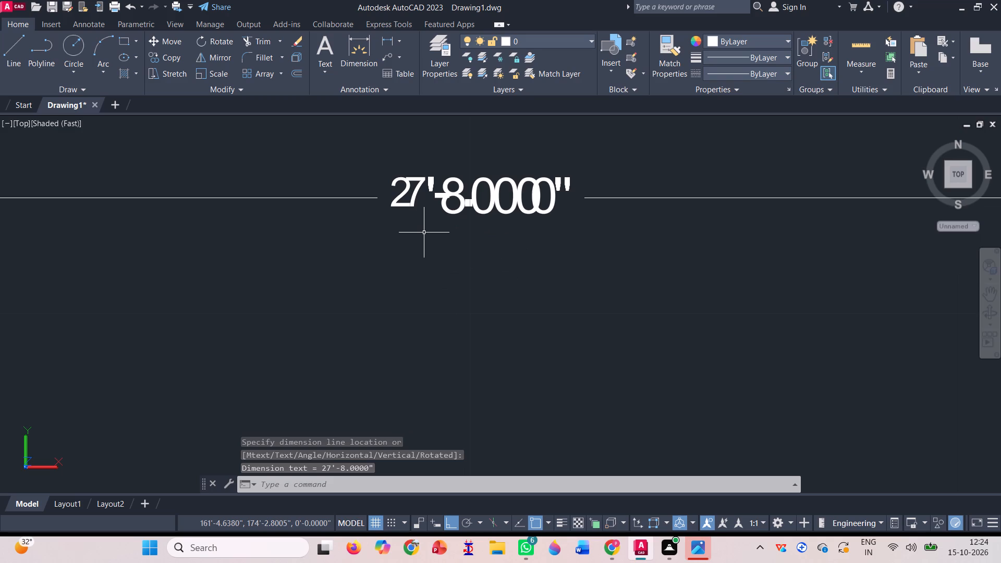
Check how the width dimension's text reads above the leftmost floor plan and delete that dimension.
scroll(419, 278, "down", 2)
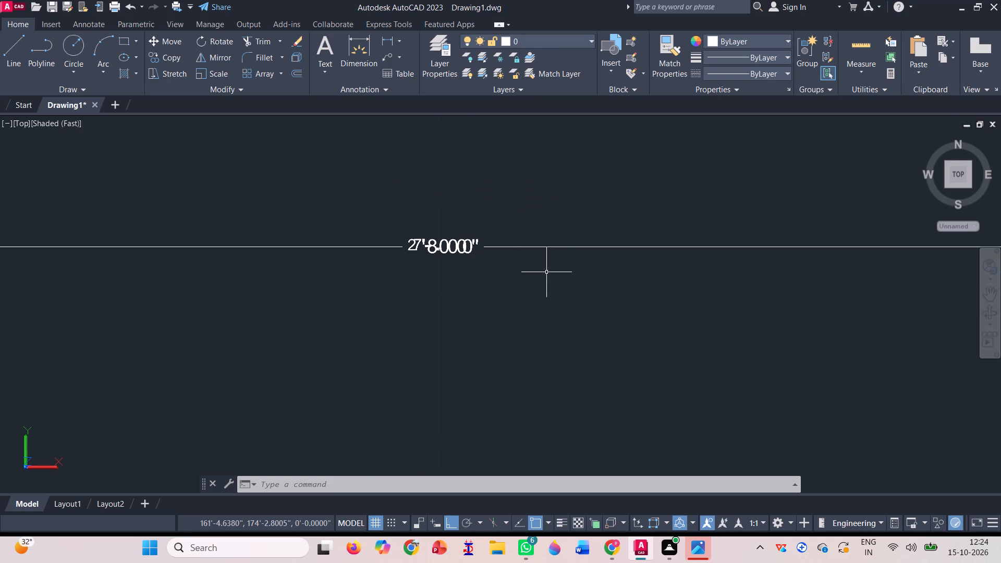
scroll(566, 273, "down", 1)
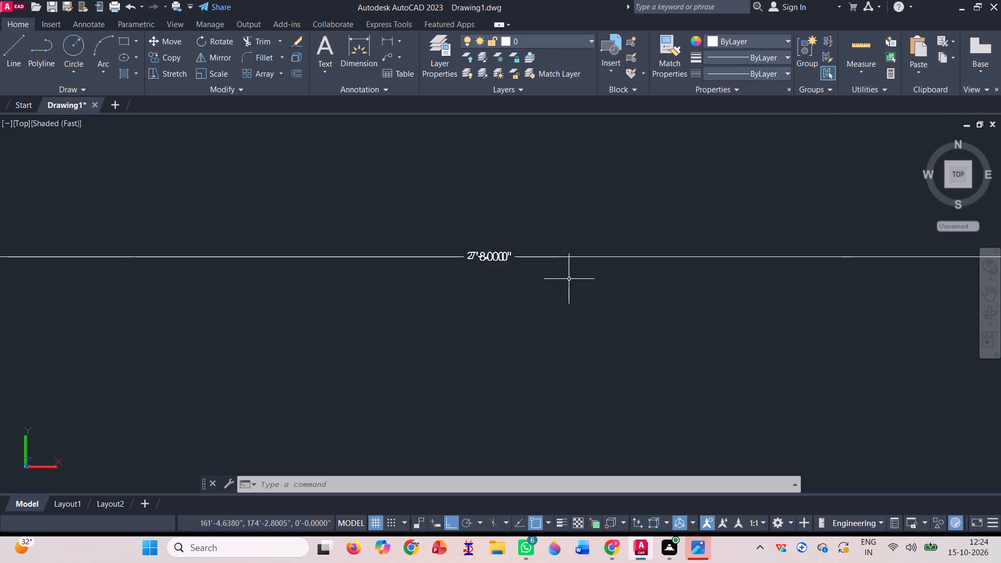
scroll(571, 289, "down", 5)
scroll(602, 299, "up", 3)
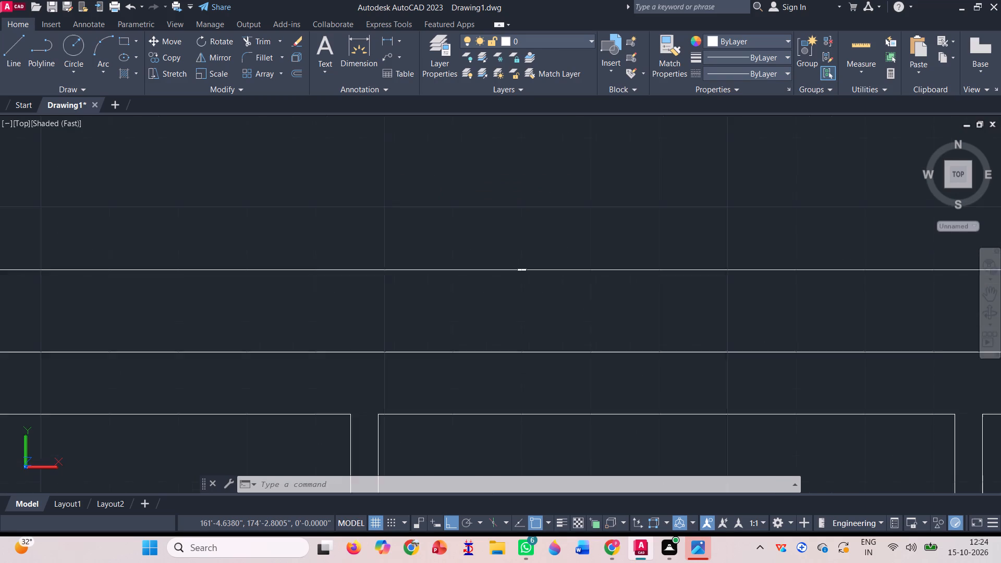
scroll(478, 268, "up", 3)
scroll(500, 215, "up", 4)
scroll(486, 280, "down", 6)
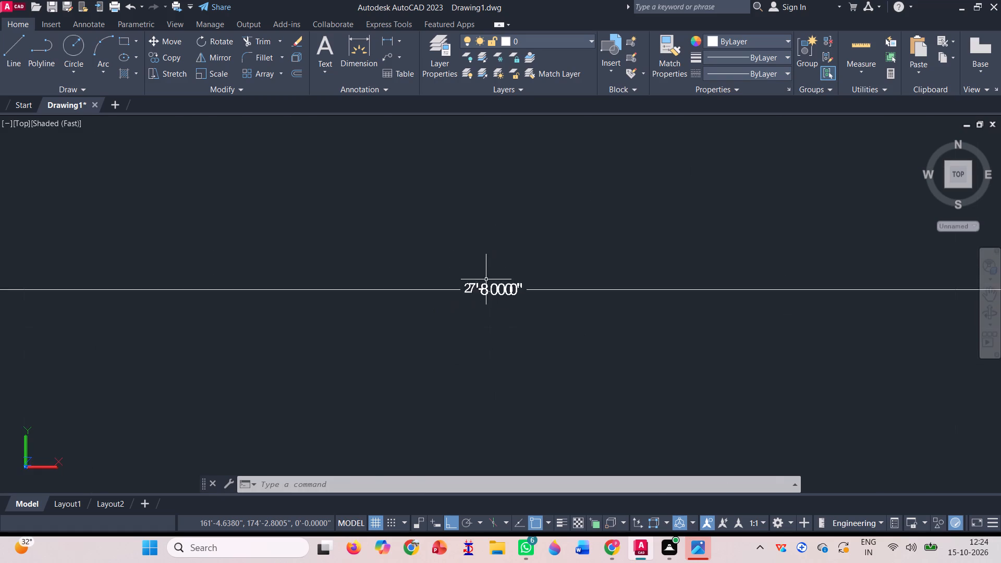
scroll(486, 263, "down", 11)
left_click(485, 263)
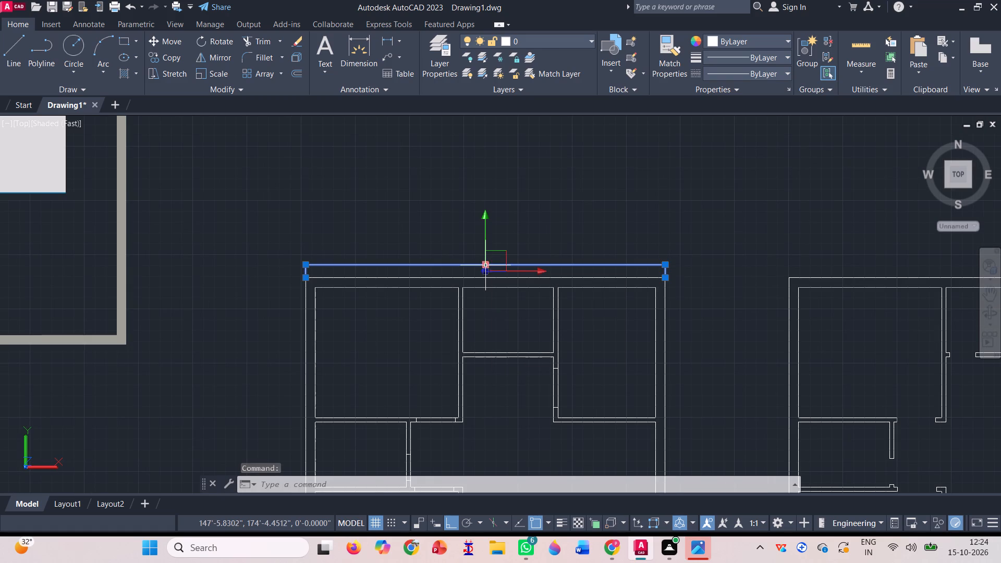
key("Escape")
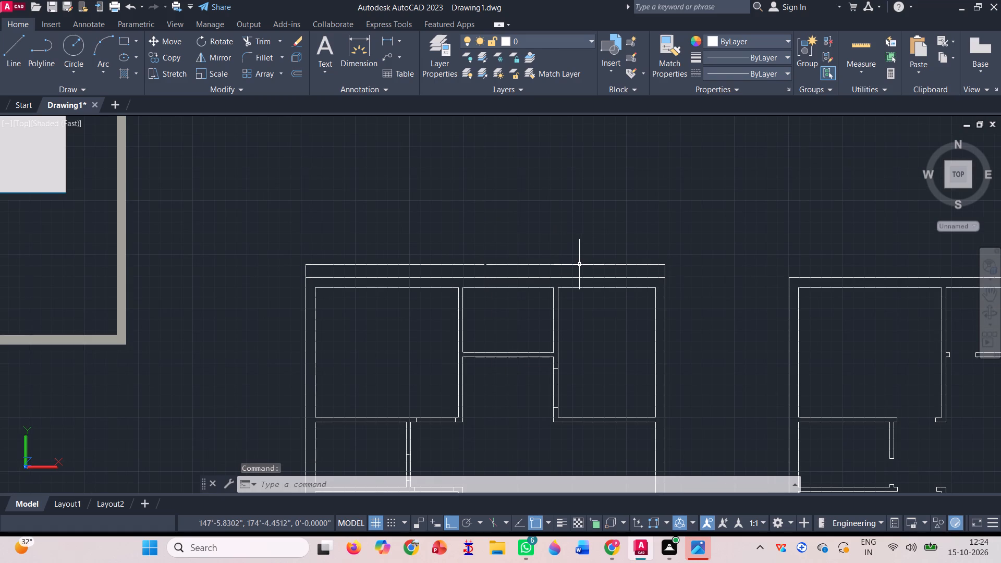
left_click(495, 264)
key("Delete")
Open the Standard dimension style's text settings for modification.
type("dim")
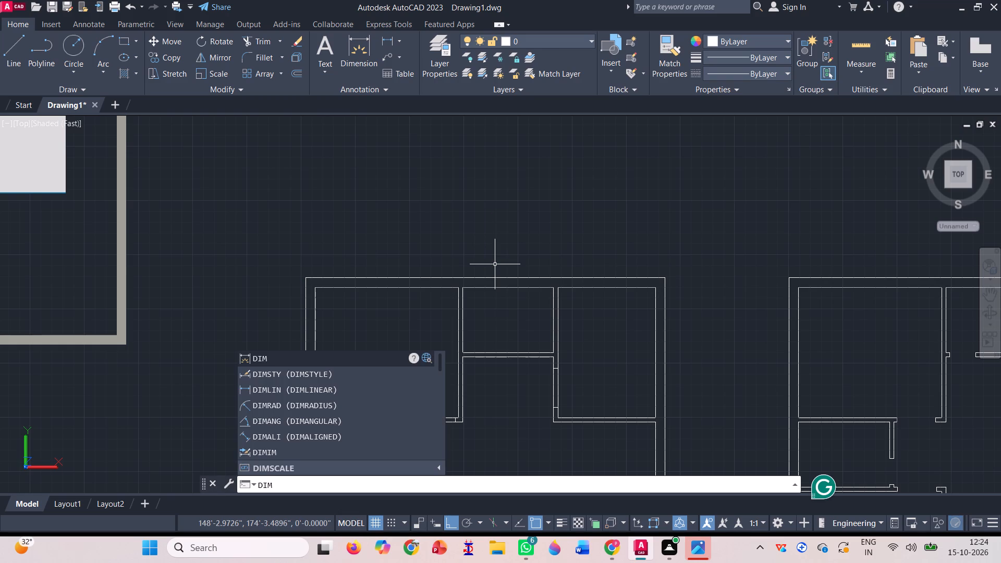
left_click(319, 382)
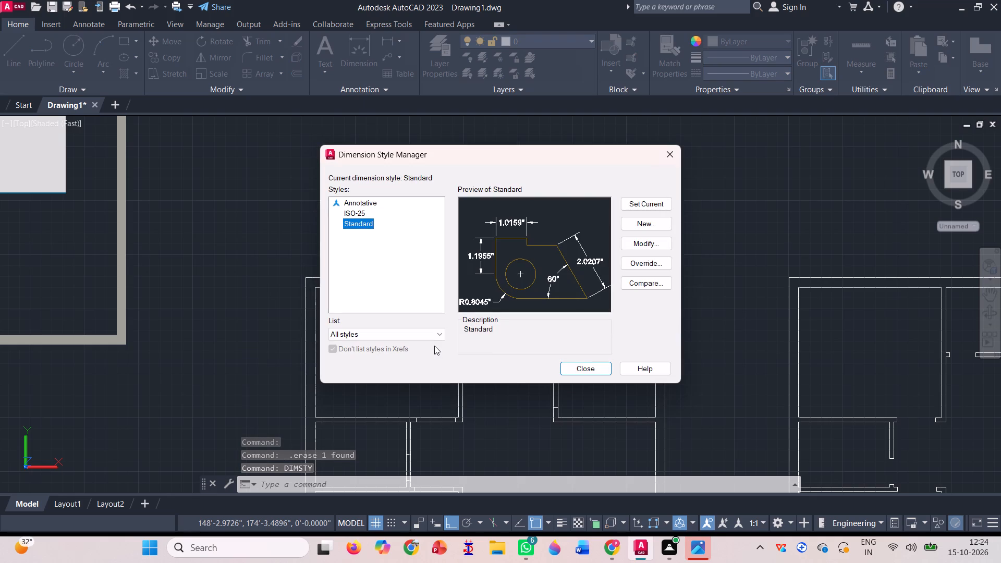
left_click(654, 248)
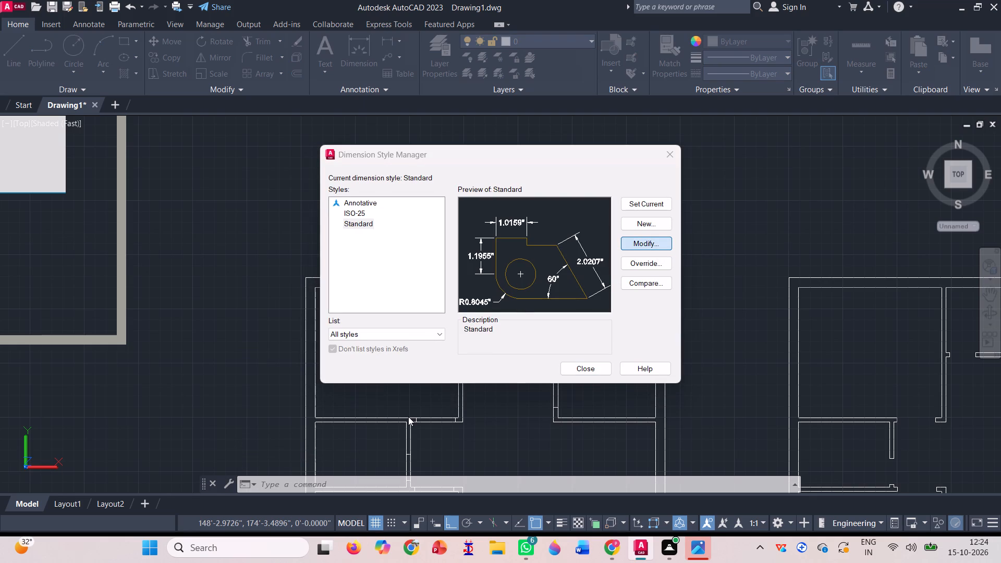
left_click(648, 245)
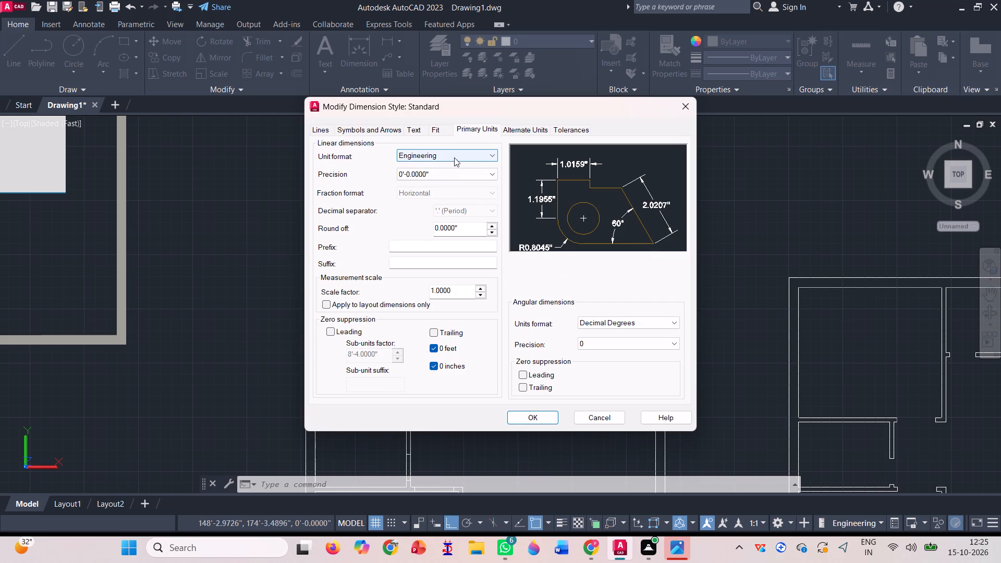
left_click(417, 134)
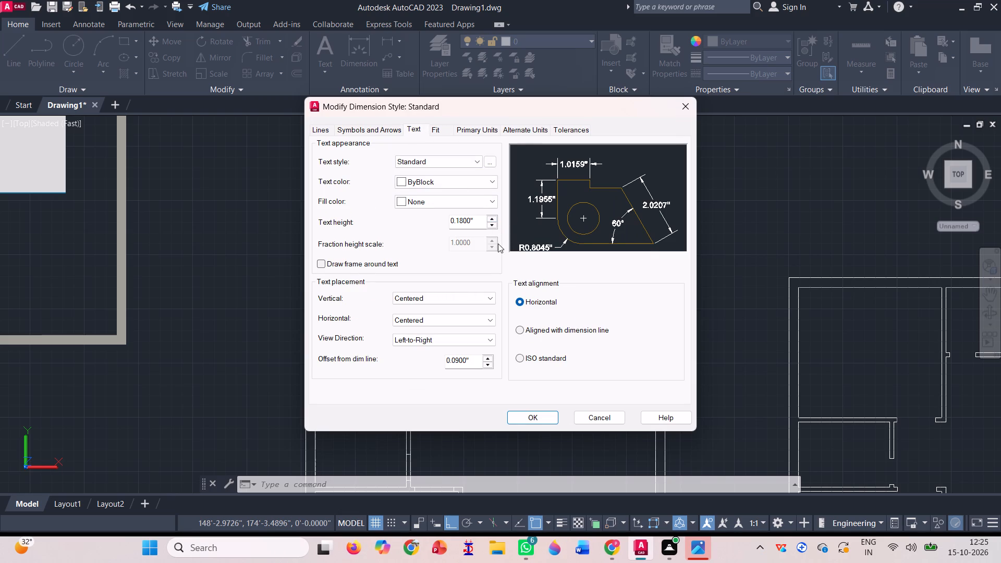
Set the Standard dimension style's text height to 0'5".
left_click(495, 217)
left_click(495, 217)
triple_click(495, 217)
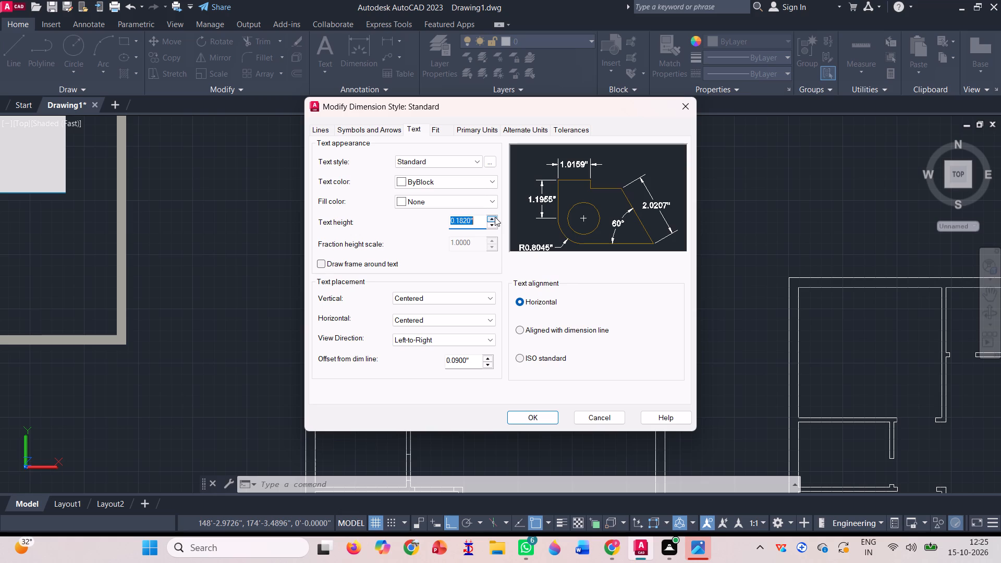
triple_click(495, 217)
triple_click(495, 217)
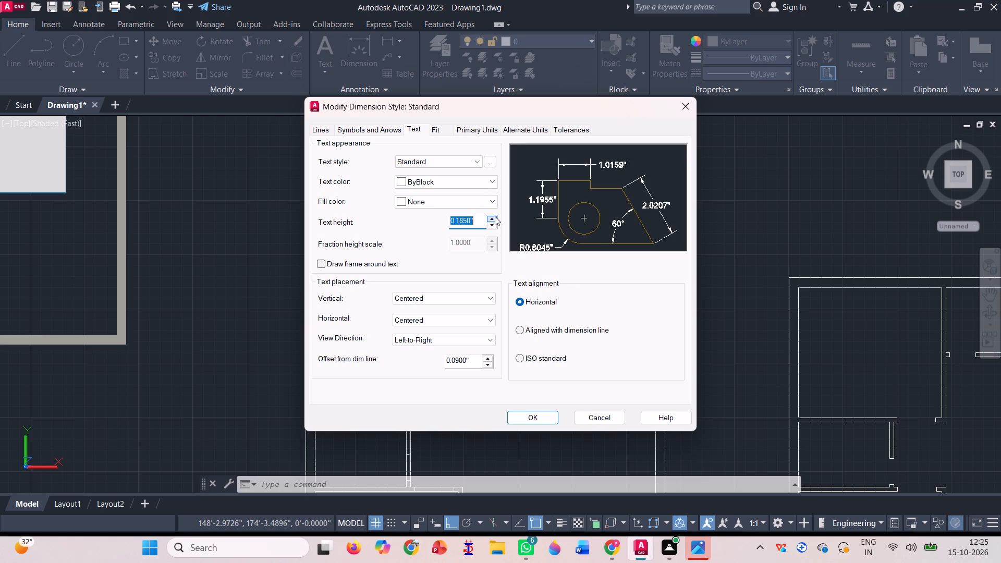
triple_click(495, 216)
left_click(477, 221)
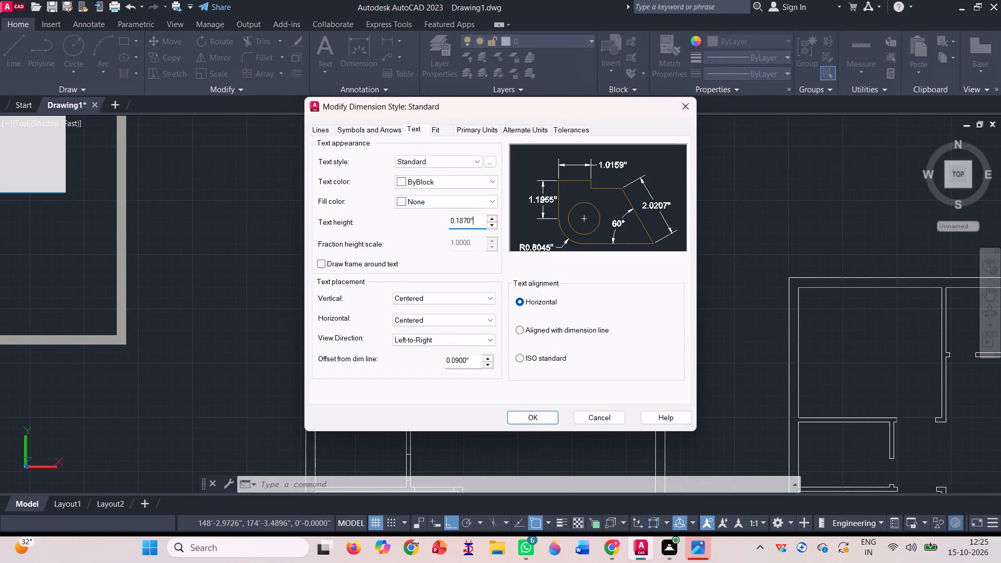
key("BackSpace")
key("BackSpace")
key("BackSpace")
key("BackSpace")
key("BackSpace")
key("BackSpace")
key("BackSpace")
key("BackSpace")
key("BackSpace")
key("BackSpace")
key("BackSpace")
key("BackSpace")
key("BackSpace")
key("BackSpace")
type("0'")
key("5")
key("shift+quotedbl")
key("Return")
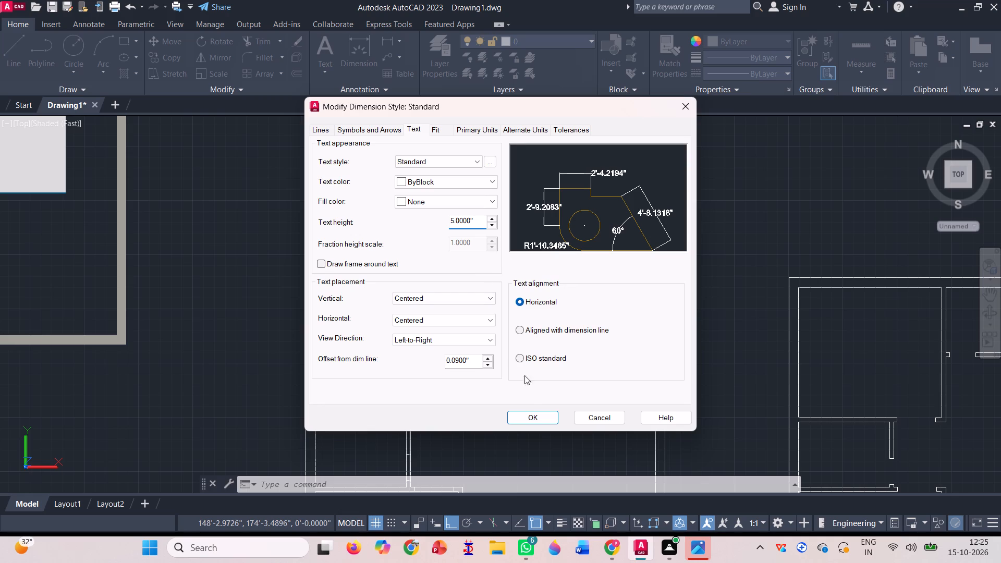
Set the Standard dimension style's text height to 0.5' and make Standard the current dimension style.
left_click(483, 224)
key("BackSpace")
key("BackSpace")
key("BackSpace")
key("BackSpace")
key("BackSpace")
key("BackSpace")
key("BackSpace")
key("BackSpace")
key("BackSpace")
key("BackSpace")
key("BackSpace")
type("0'5")
key("BackSpace")
key("BackSpace")
key("period")
type("5'")
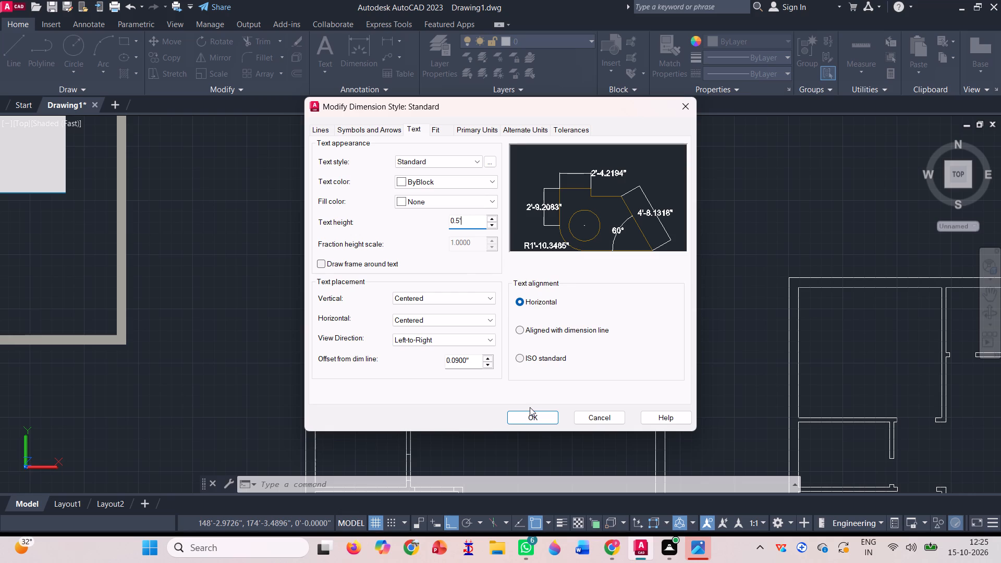
left_click(539, 414)
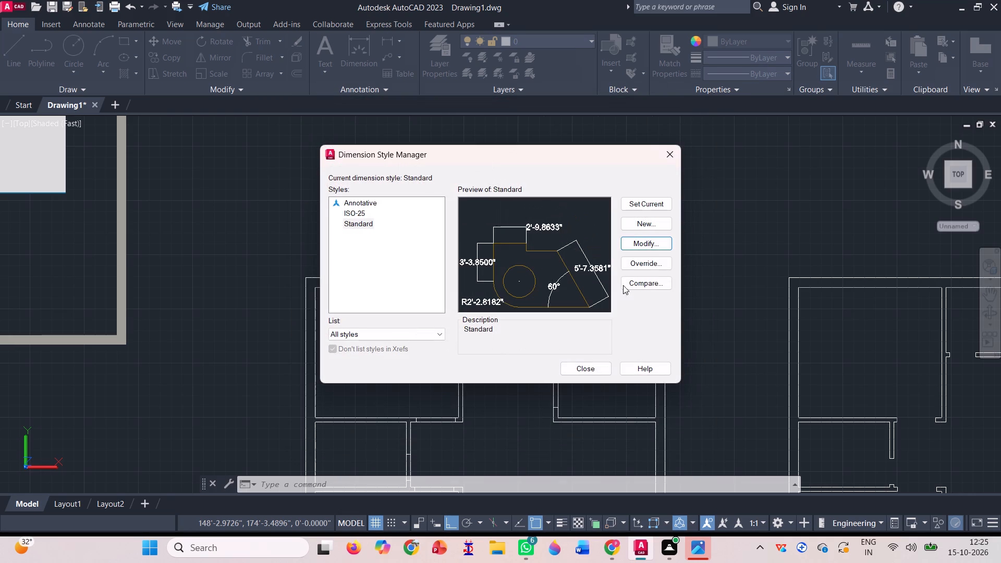
left_click(643, 202)
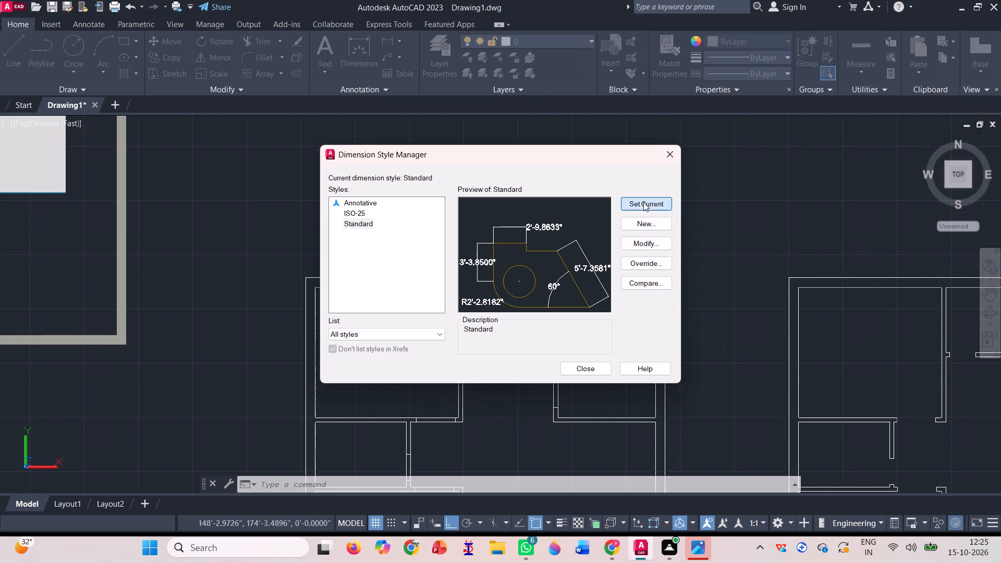
left_click(590, 370)
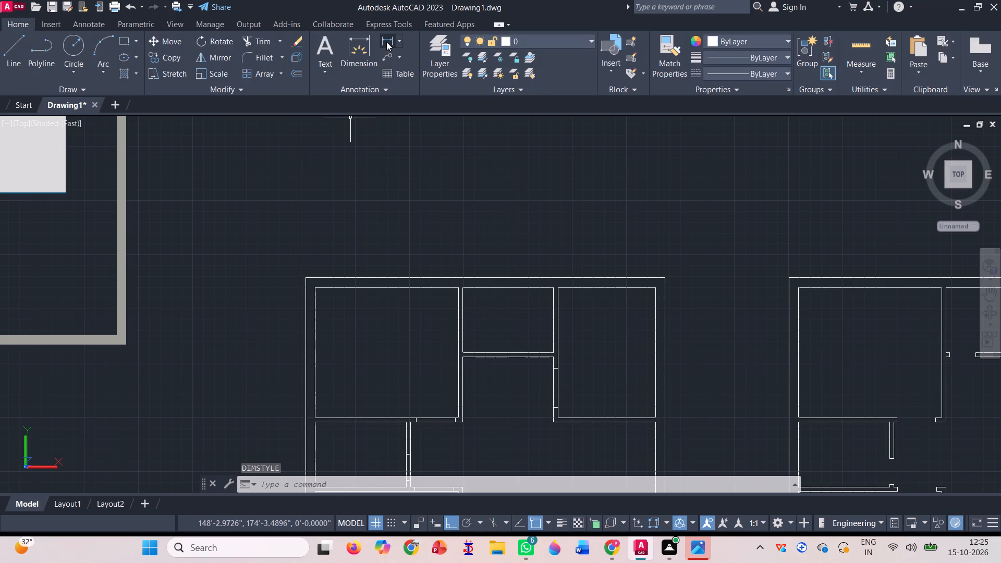
Add a linear dimension for the leftmost floor plan's overall width between its upper outer corners, placed a little above the wall.
left_click(386, 42)
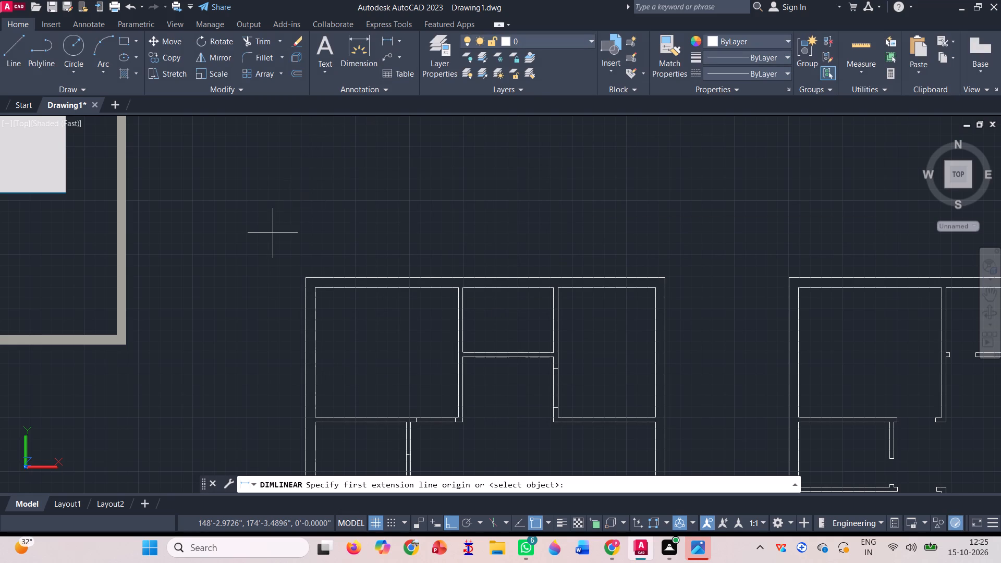
left_click(304, 278)
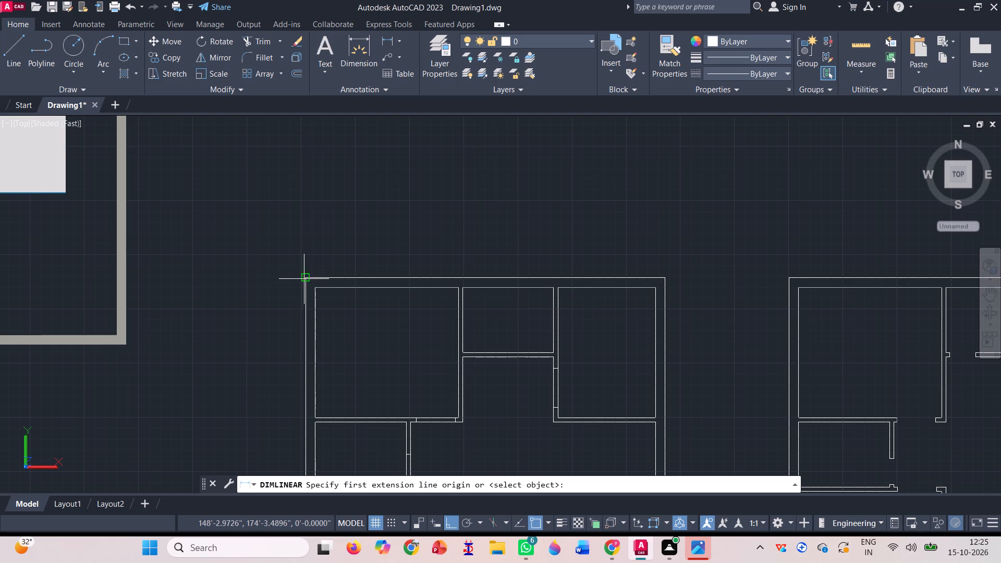
scroll(279, 285, "down", 1)
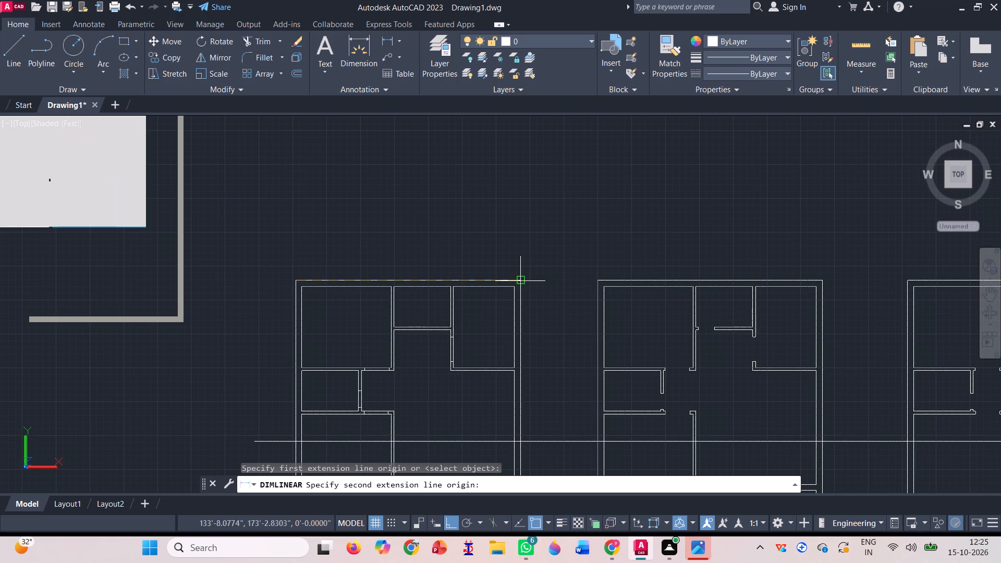
left_click(524, 279)
left_click(533, 256)
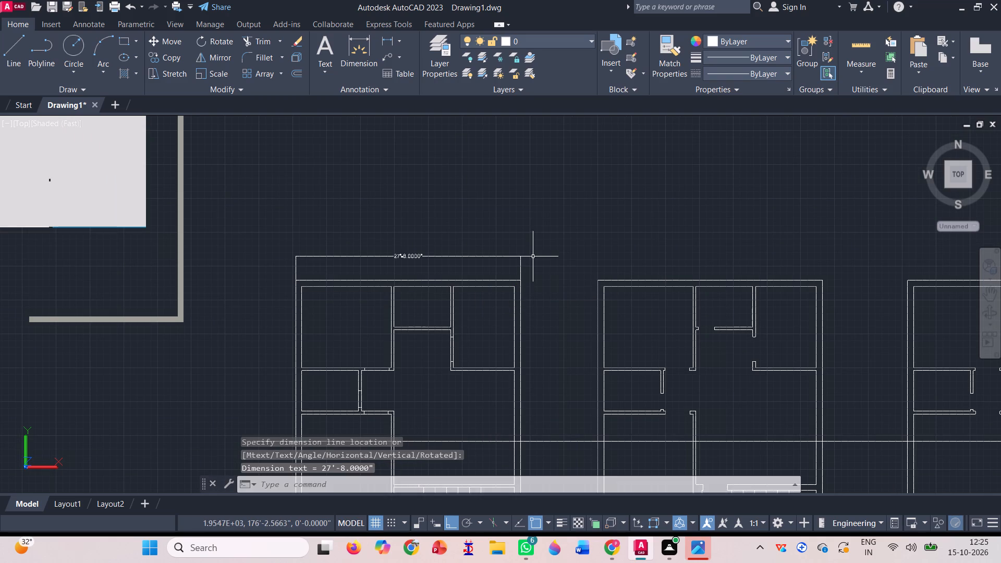
Add a linear dimension for the leftmost floor plan's overall length between its left outer corners, placed just outside the left wall.
scroll(392, 261, "up", 2)
scroll(454, 222, "down", 1)
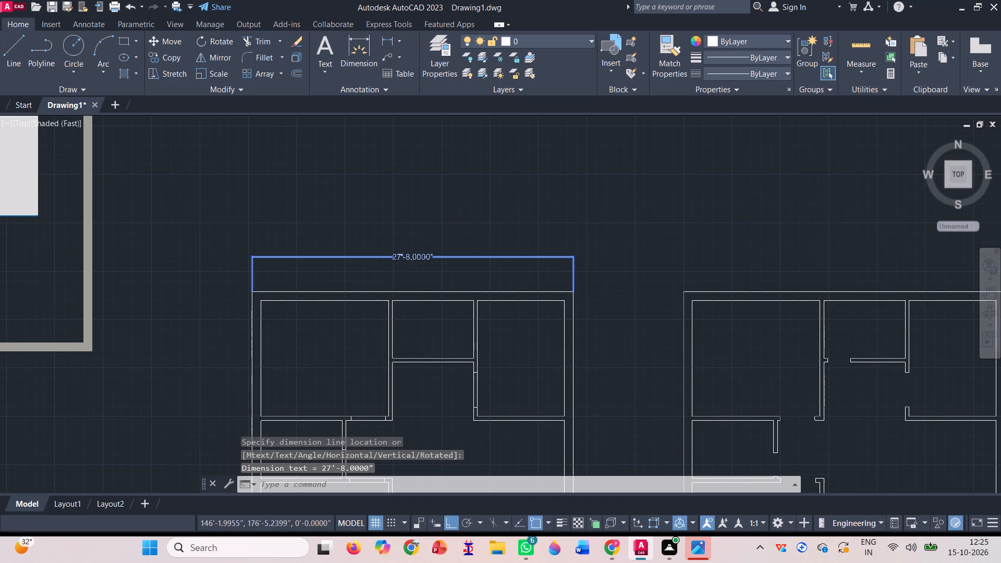
scroll(454, 222, "down", 1)
left_click(388, 38)
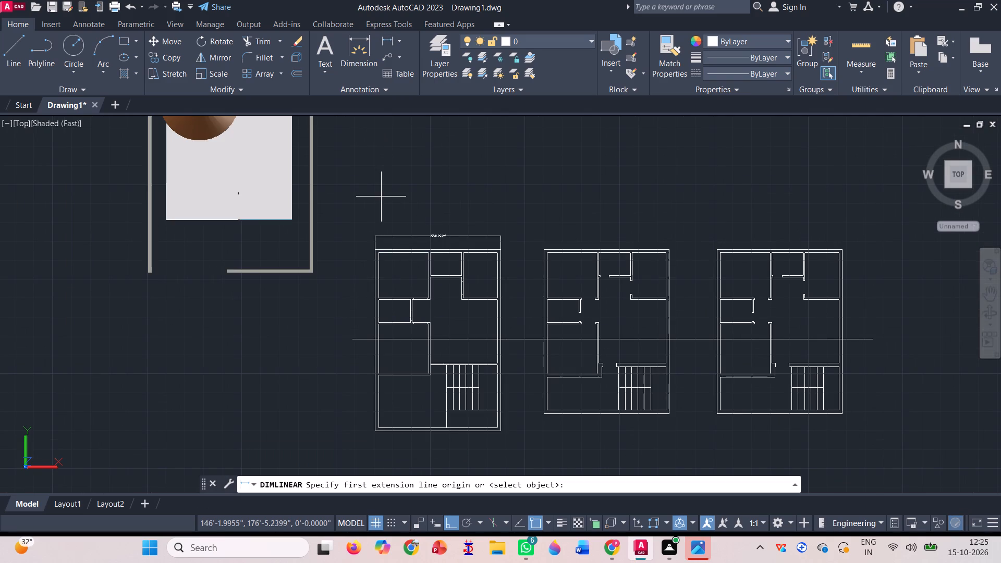
scroll(371, 255, "up", 2)
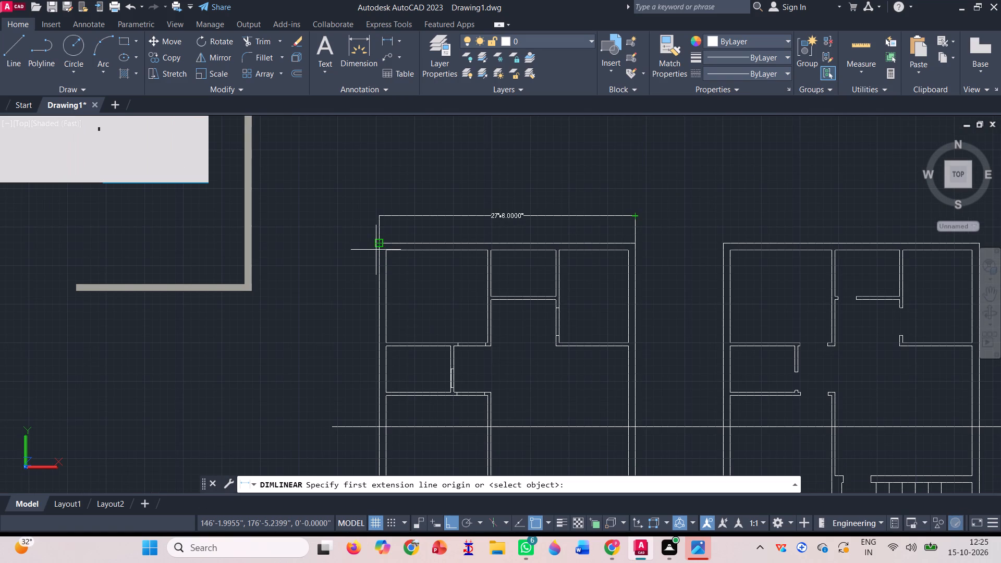
left_click(378, 243)
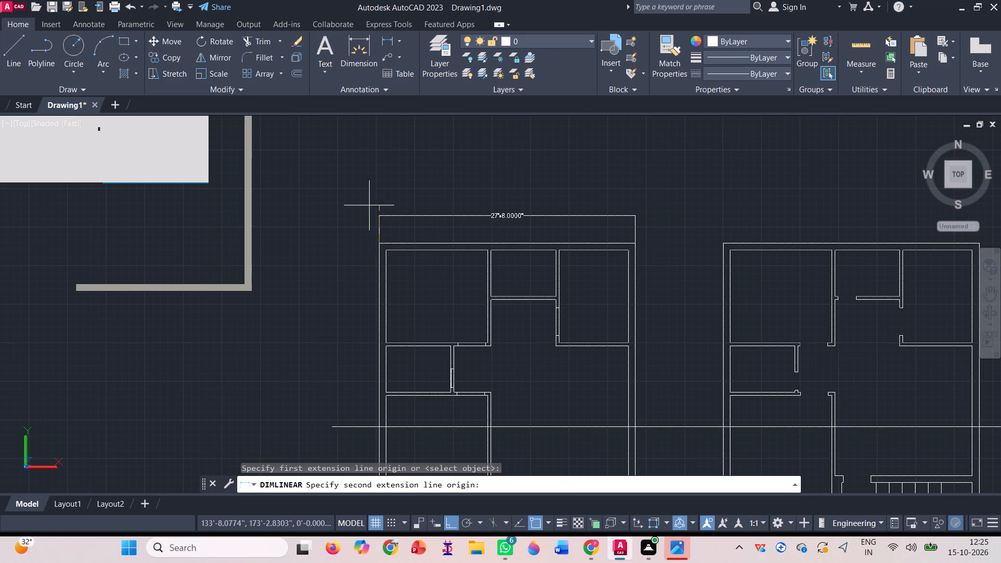
scroll(370, 203, "down", 2)
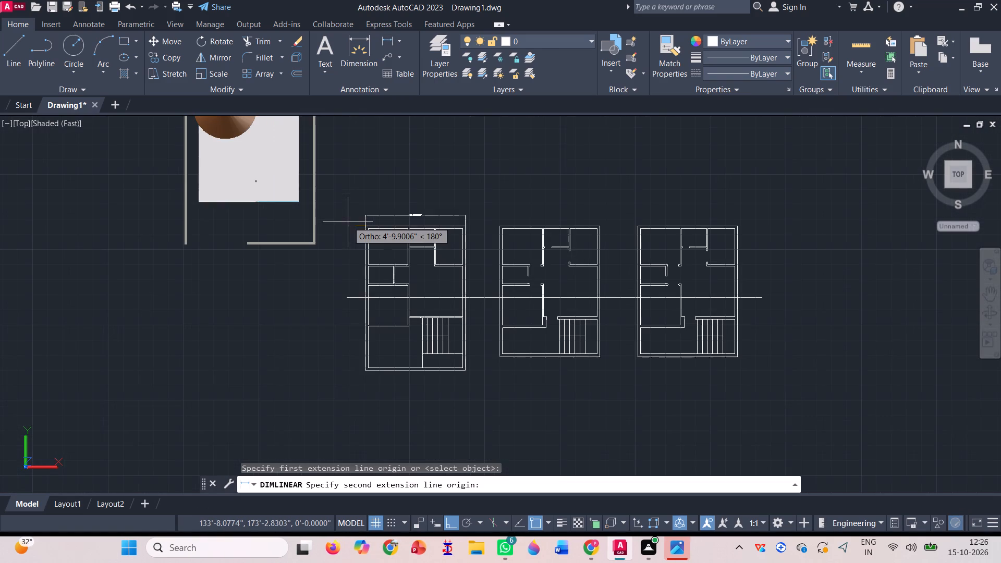
scroll(367, 383, "up", 3)
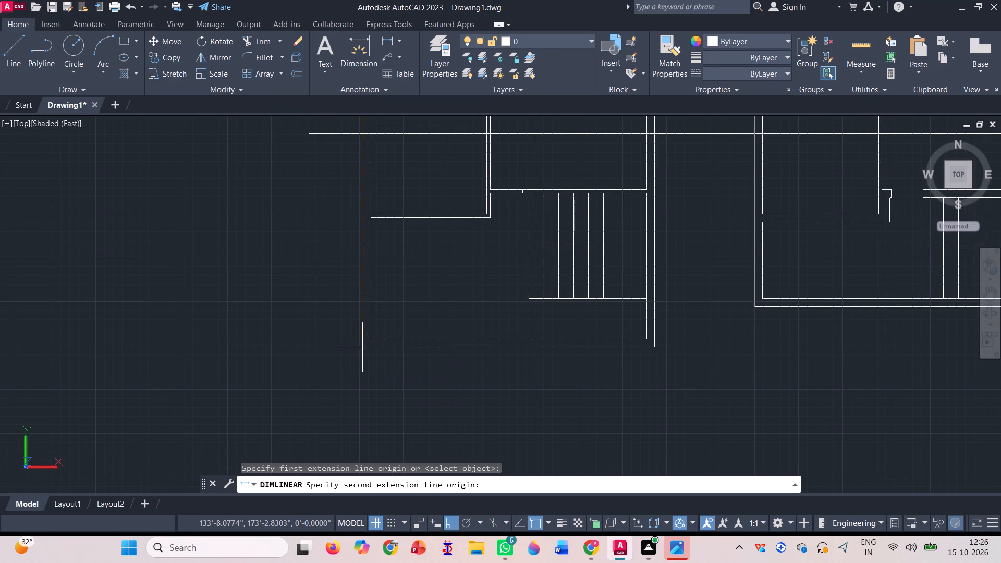
left_click(362, 345)
scroll(382, 375, "down", 3)
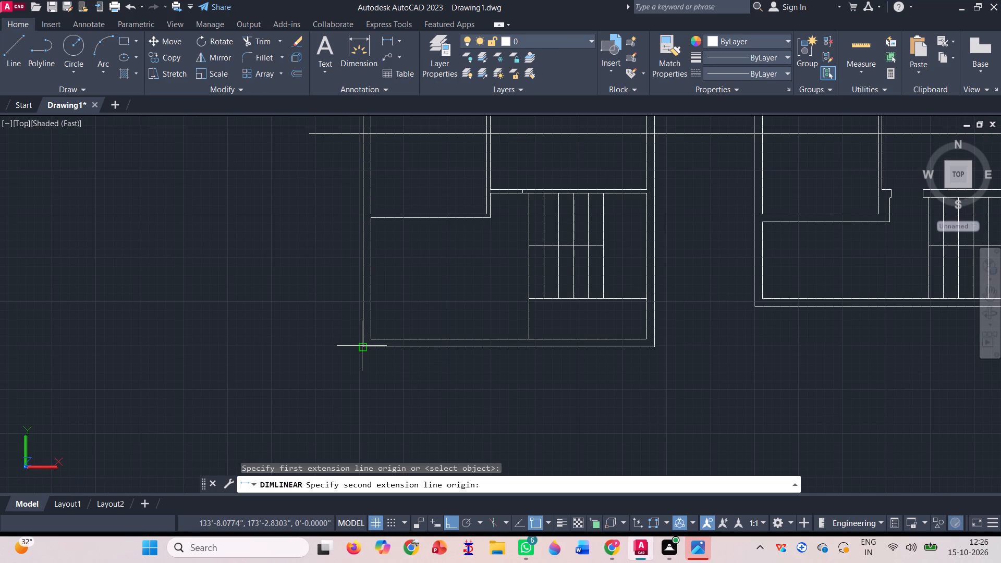
scroll(380, 393, "down", 1)
left_click(350, 370)
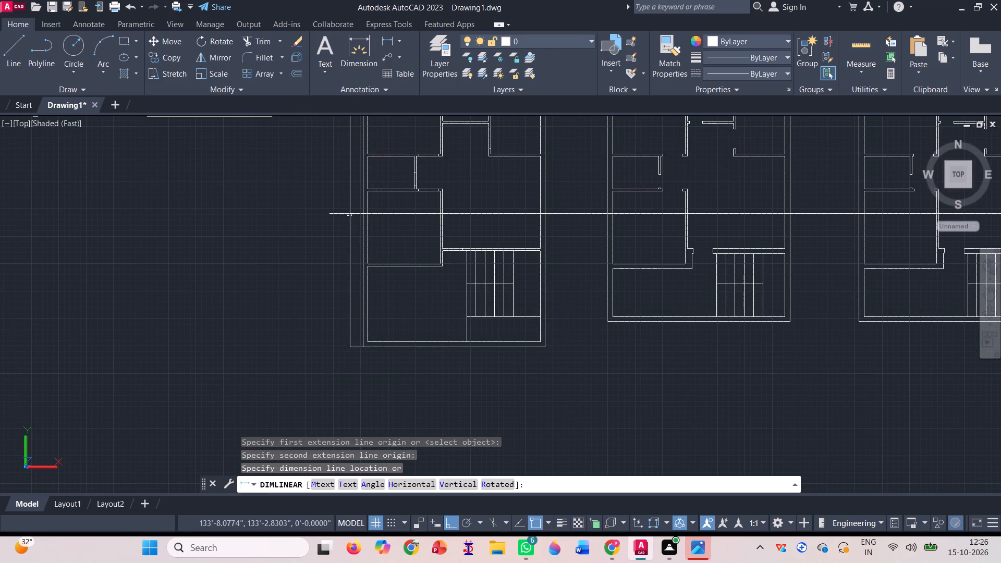
scroll(374, 307, "down", 1)
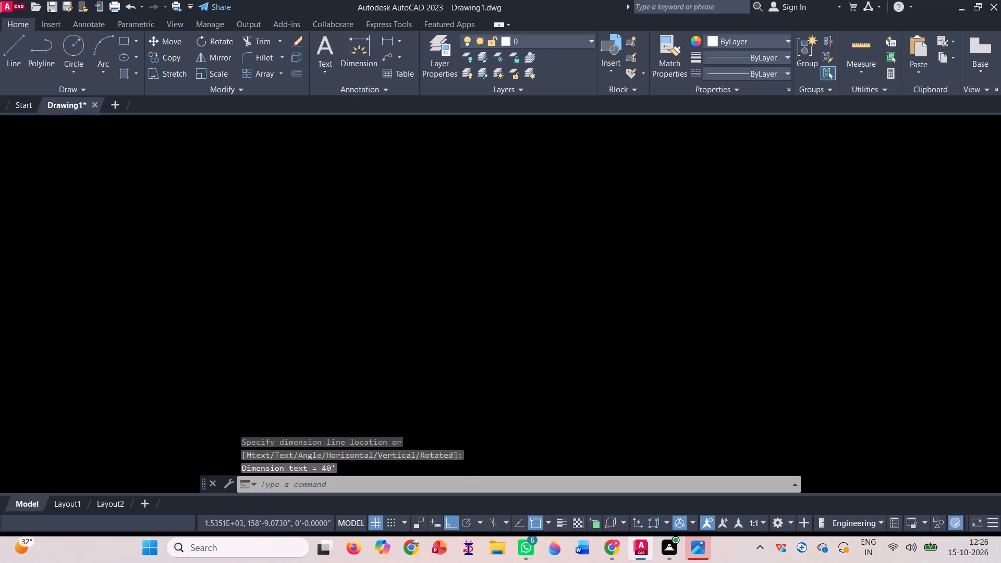
Add a linear dimension for the inner width of the leftmost plan's upper-left room, placed inside just below its top wall.
scroll(334, 204, "up", 2)
scroll(382, 294, "up", 3)
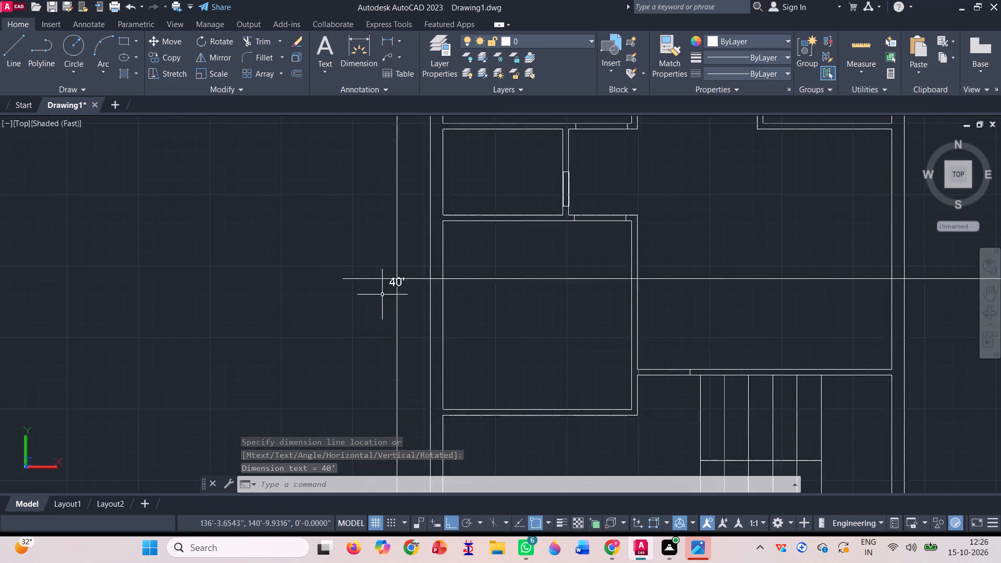
scroll(299, 296, "down", 2)
scroll(351, 320, "down", 1)
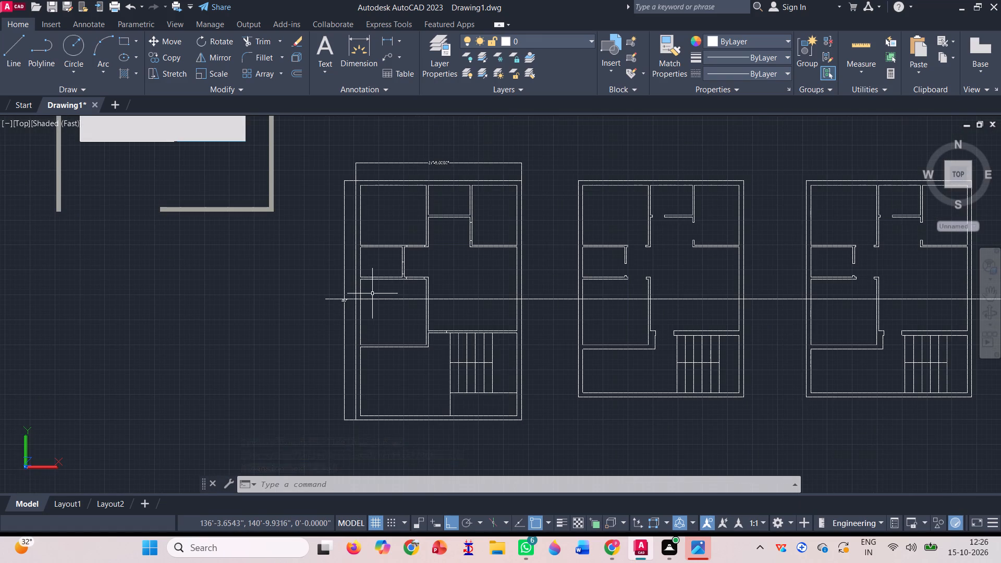
left_click(384, 42)
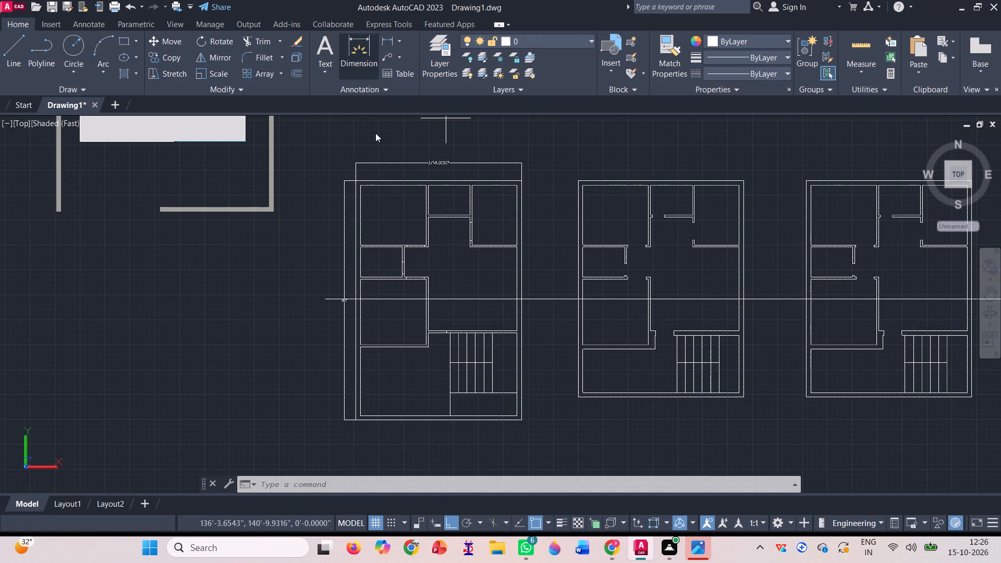
scroll(451, 218, "up", 2)
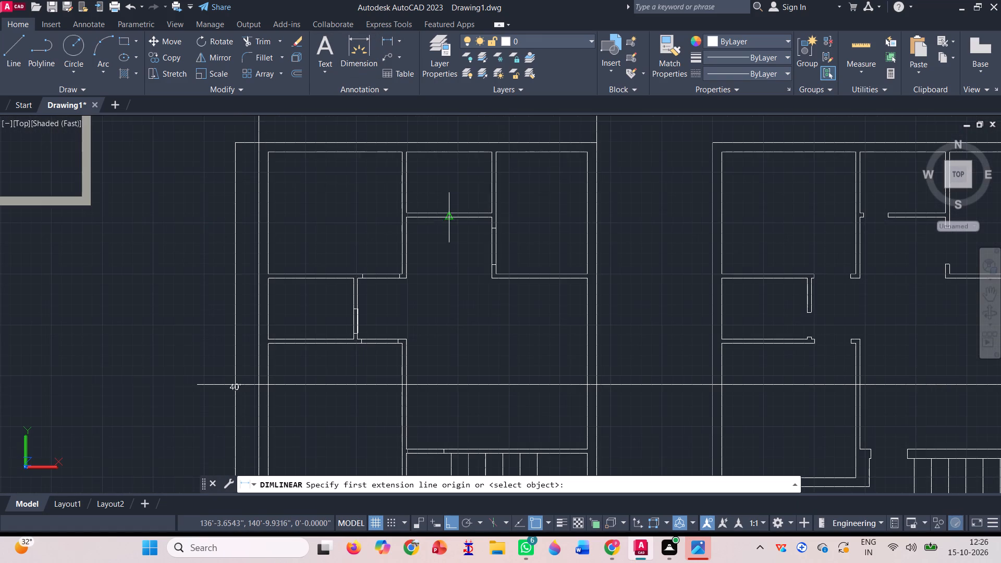
scroll(287, 129, "up", 3)
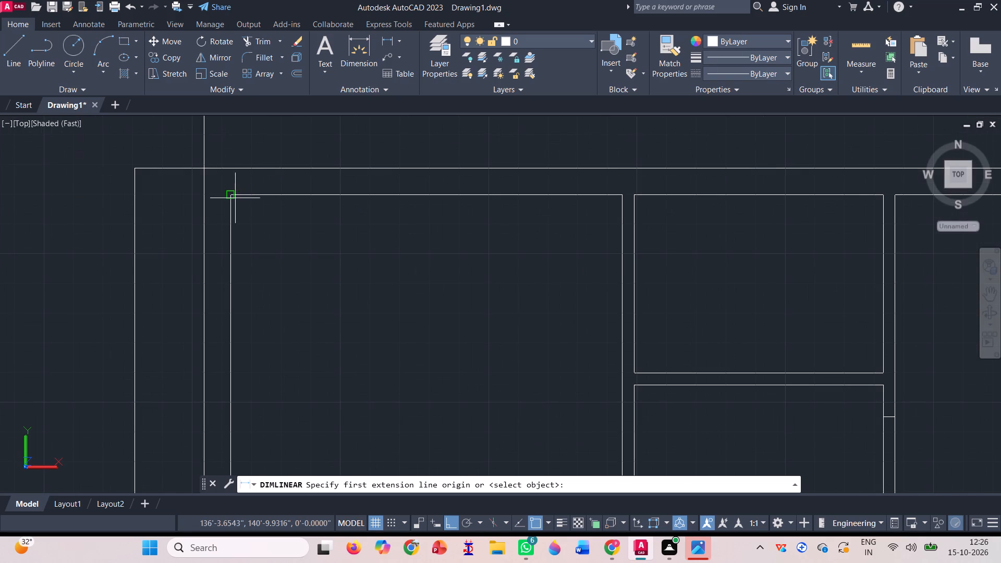
left_click(231, 194)
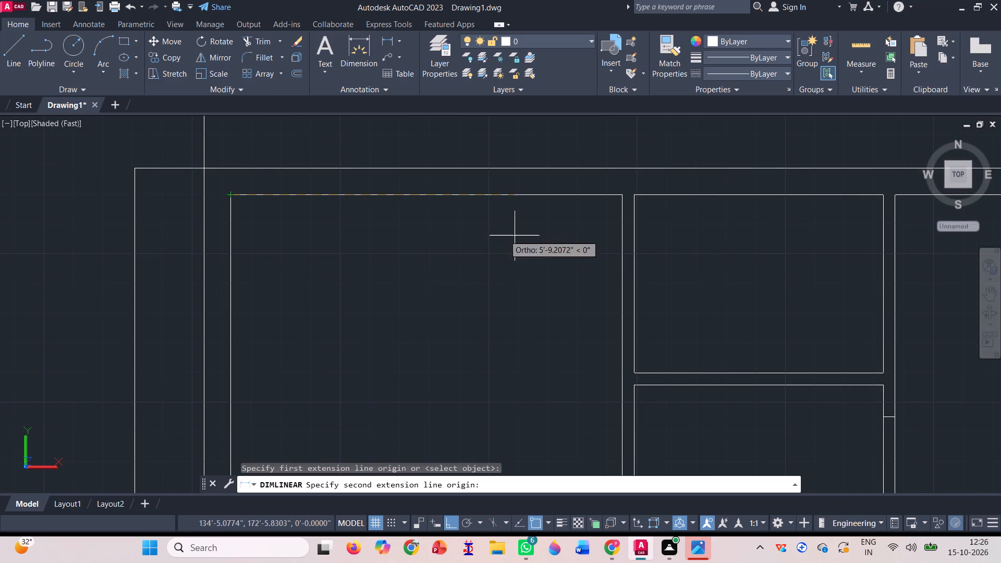
left_click(623, 195)
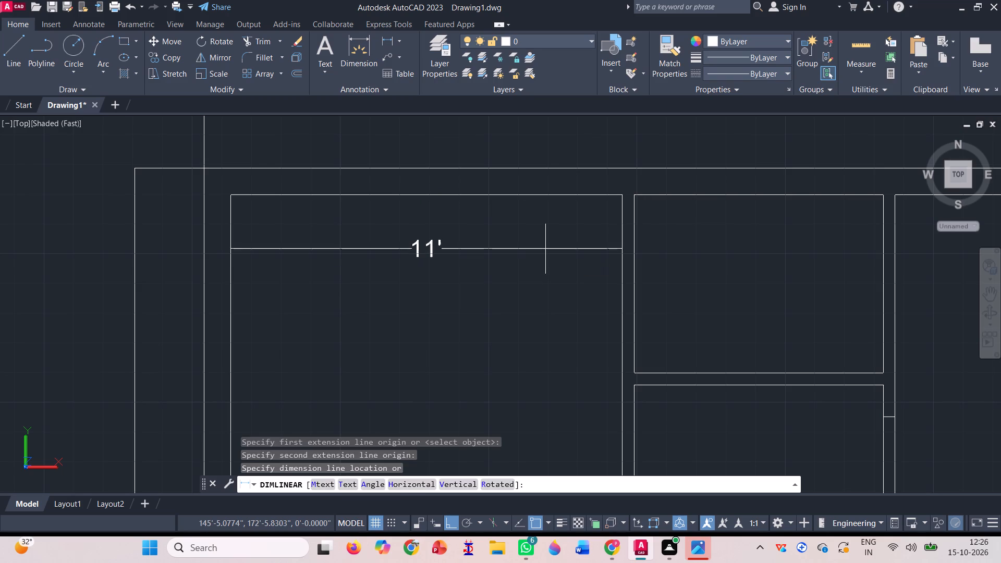
left_click(545, 240)
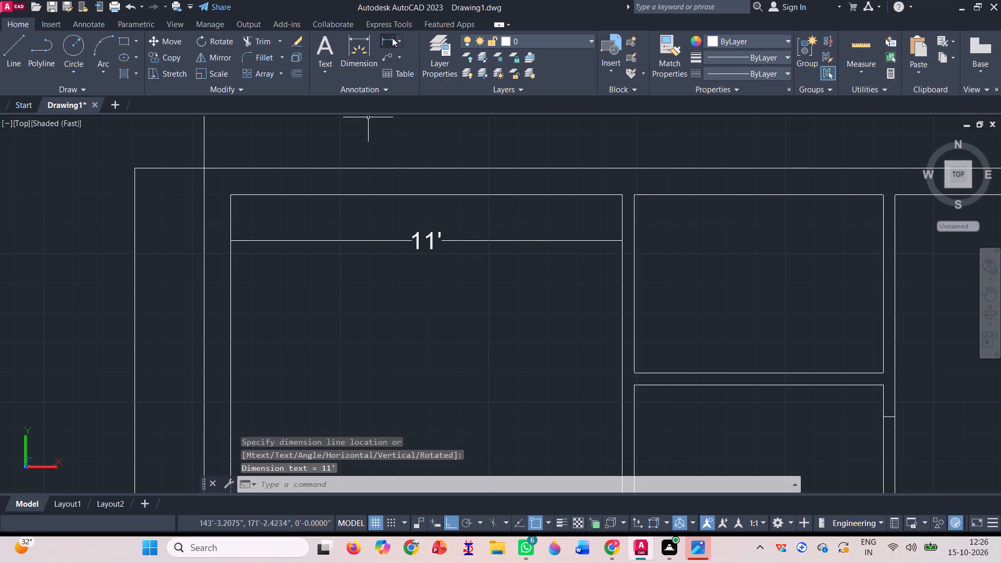
Add a linear dimension for the upper-left room's inner length, placed inside the room close to its left wall.
left_click(392, 38)
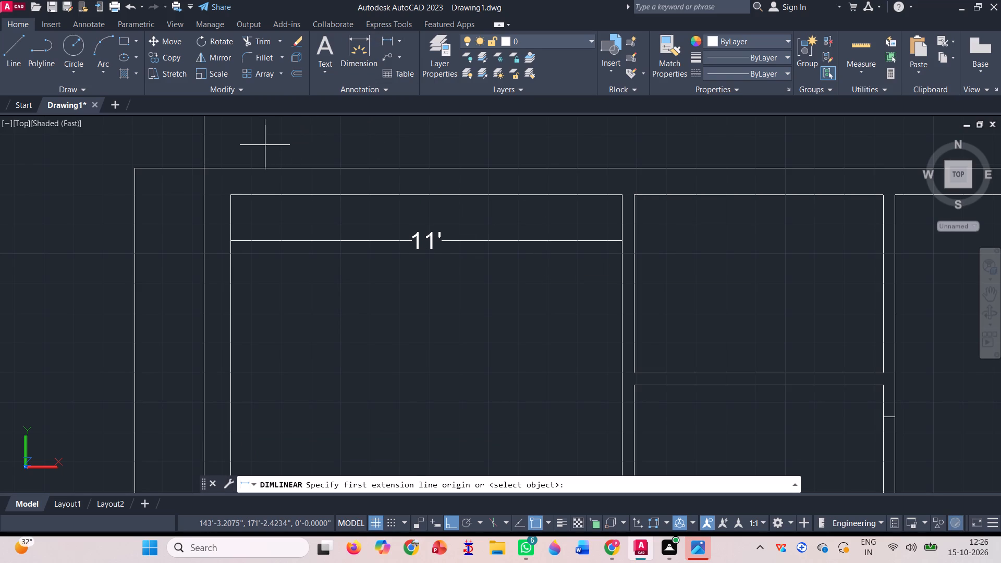
left_click(230, 194)
scroll(243, 171, "down", 1)
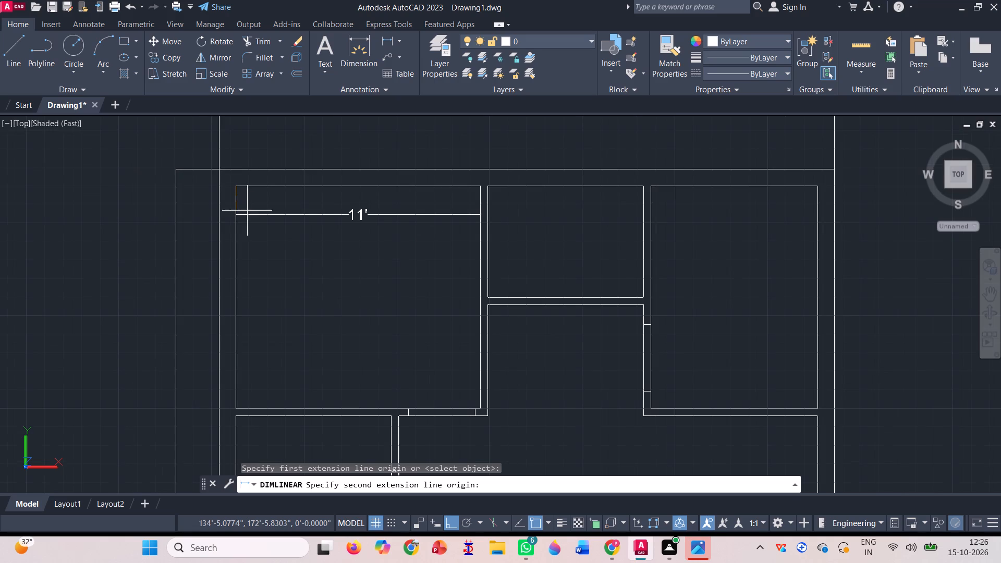
scroll(239, 408, "up", 2)
left_click(233, 408)
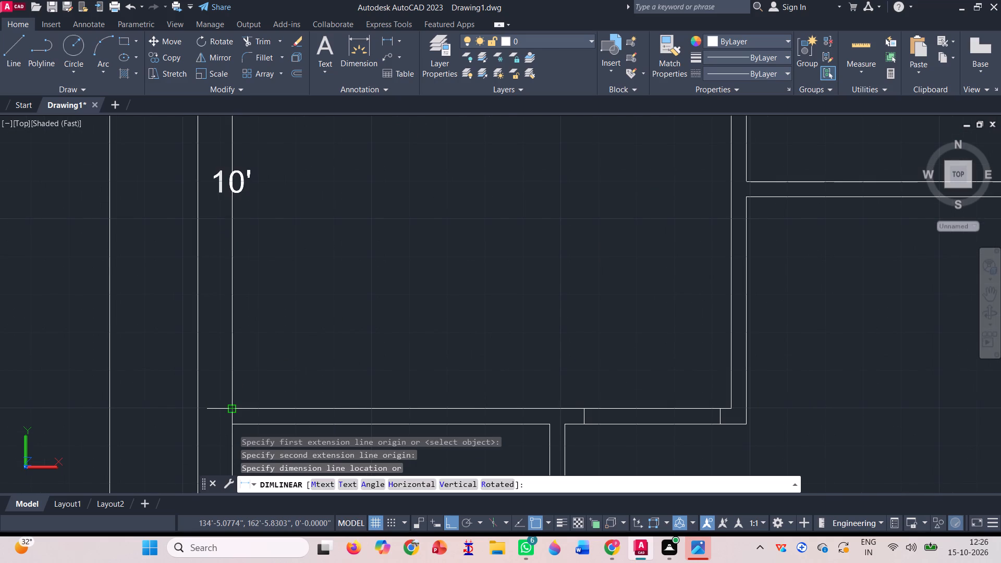
scroll(233, 408, "down", 2)
left_click(245, 403)
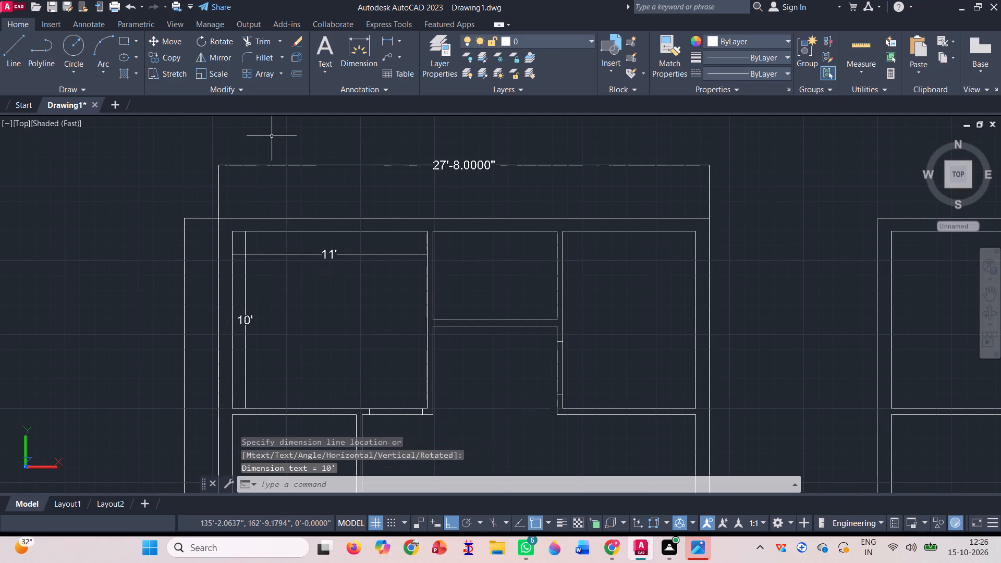
Add a linear dimension for the inner width of the small upper-middle room, placed inside just below its top wall.
left_click(390, 40)
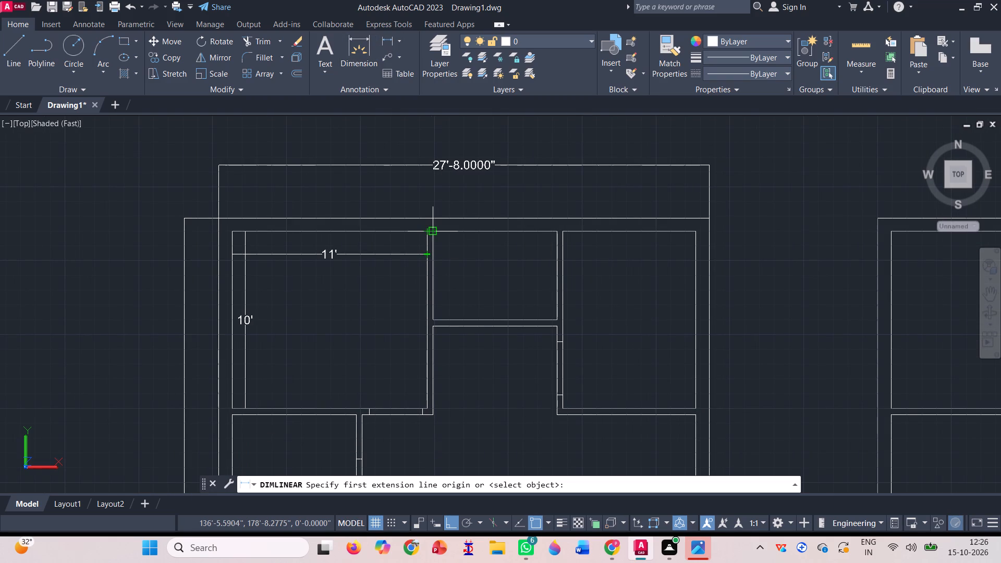
left_click(436, 230)
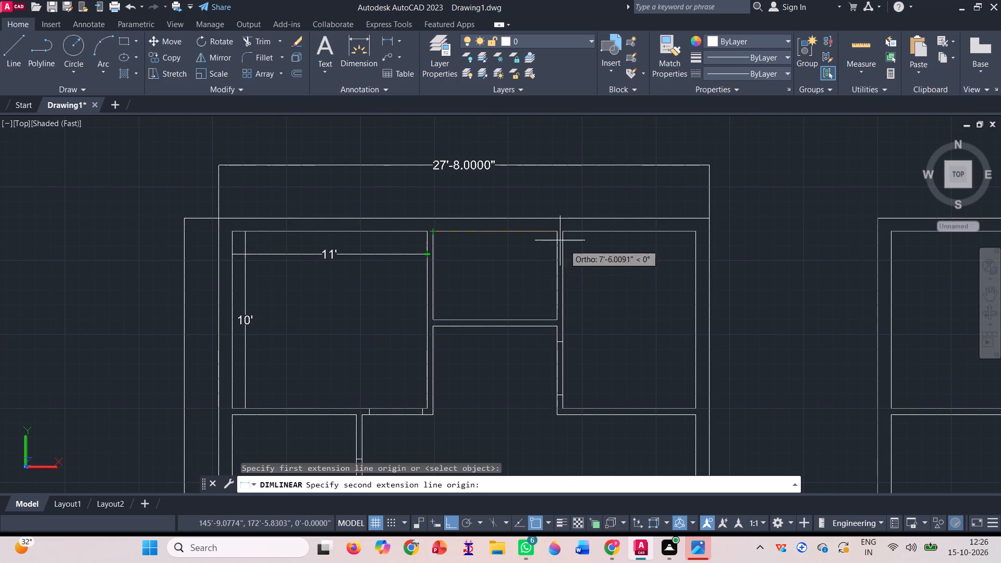
left_click(555, 232)
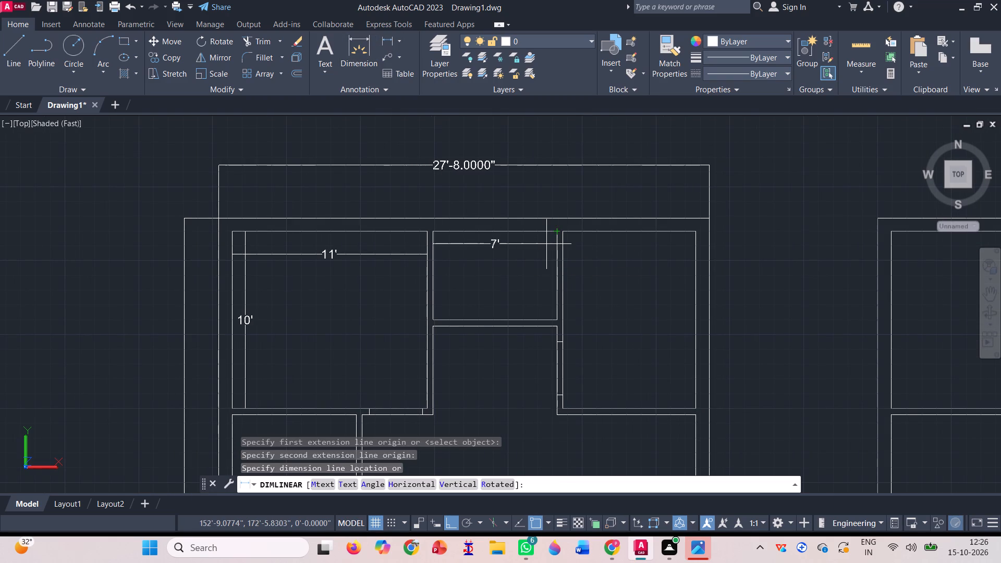
left_click(545, 241)
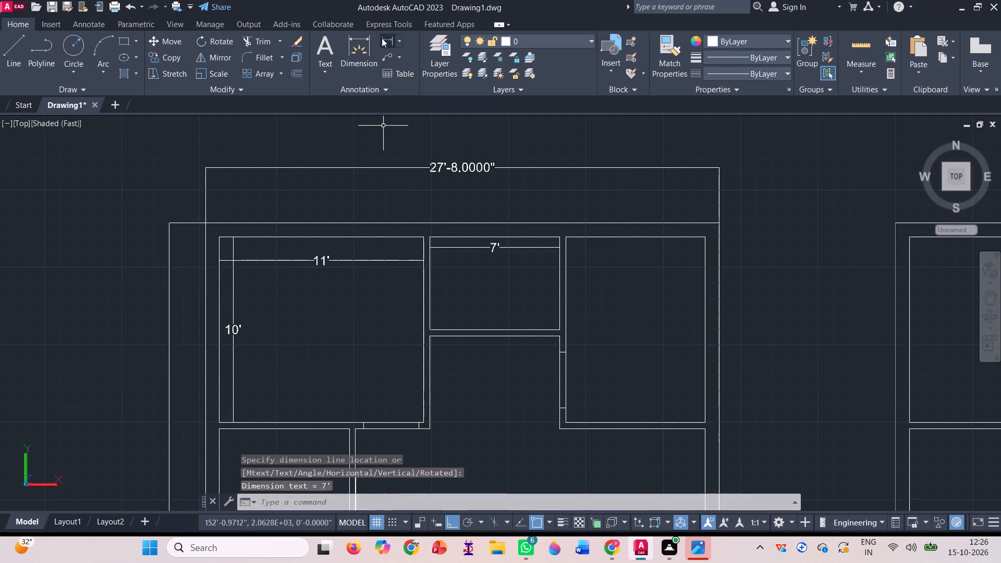
Add a linear dimension for the upper-middle room's inner length, placed inside the room close to its right wall.
left_click(382, 38)
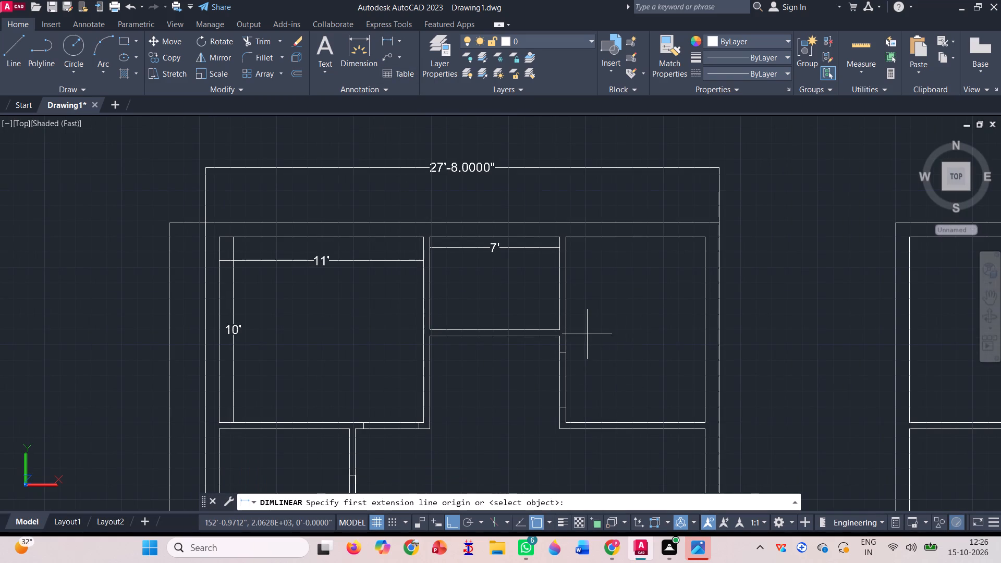
scroll(565, 335, "up", 1)
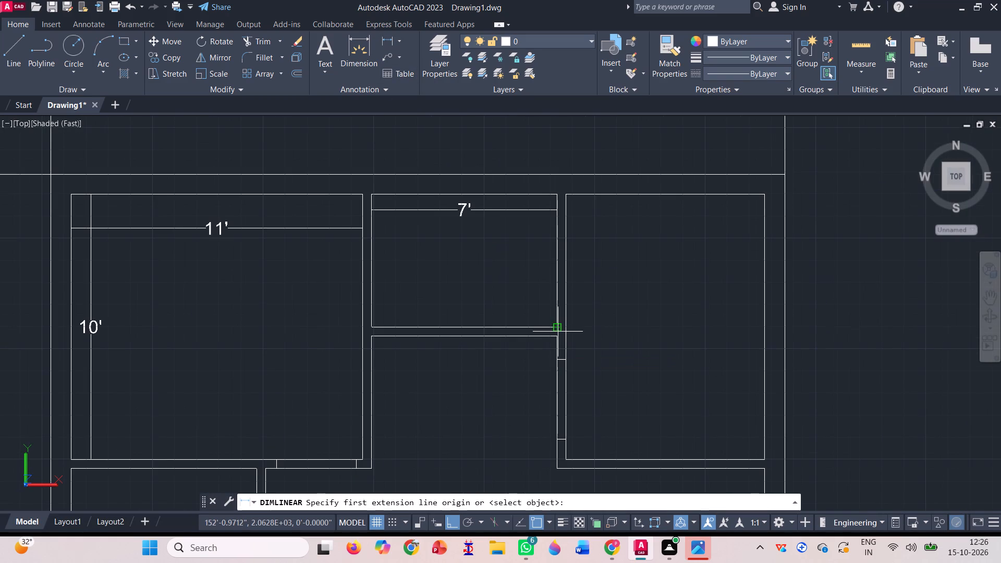
left_click(557, 326)
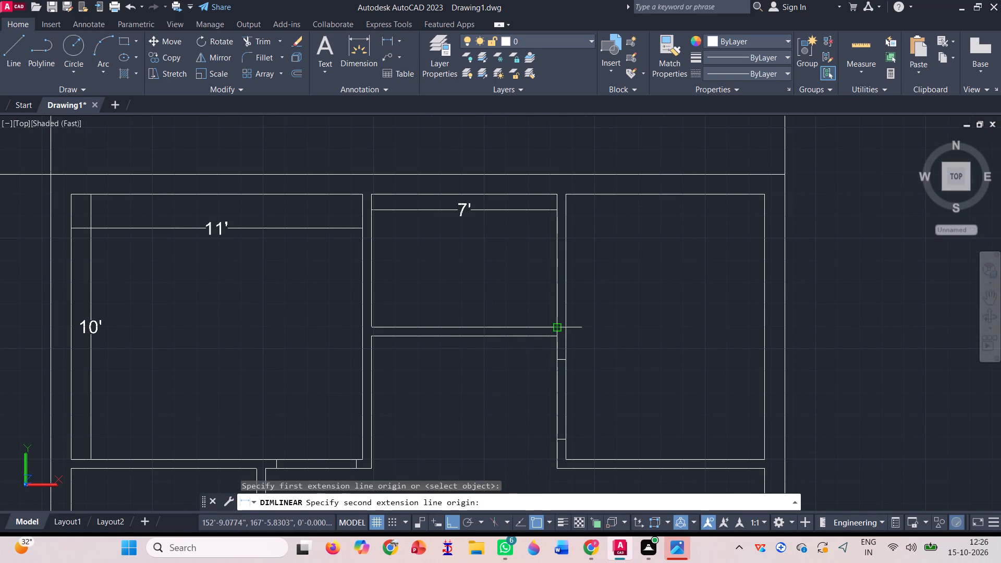
left_click(555, 194)
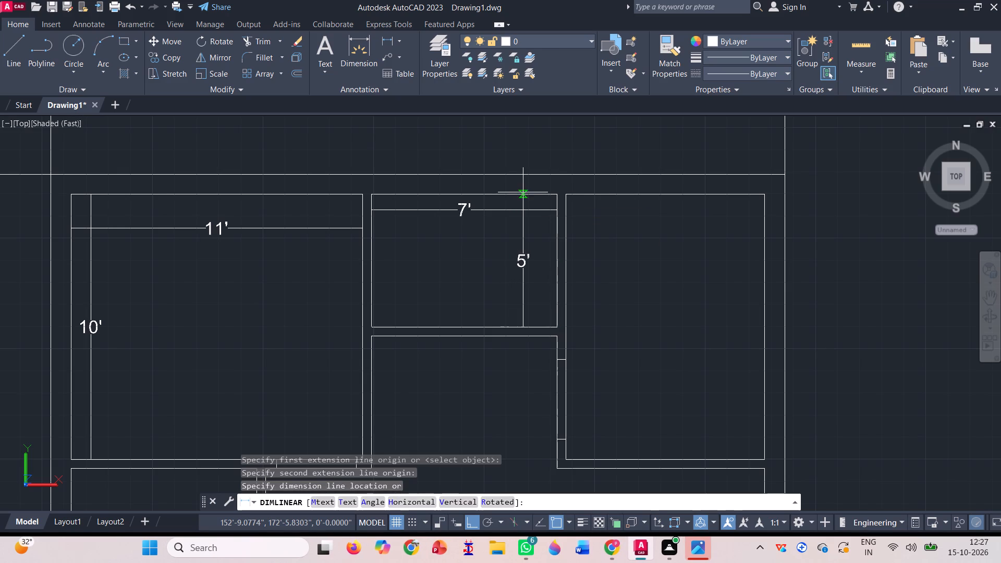
left_click(544, 188)
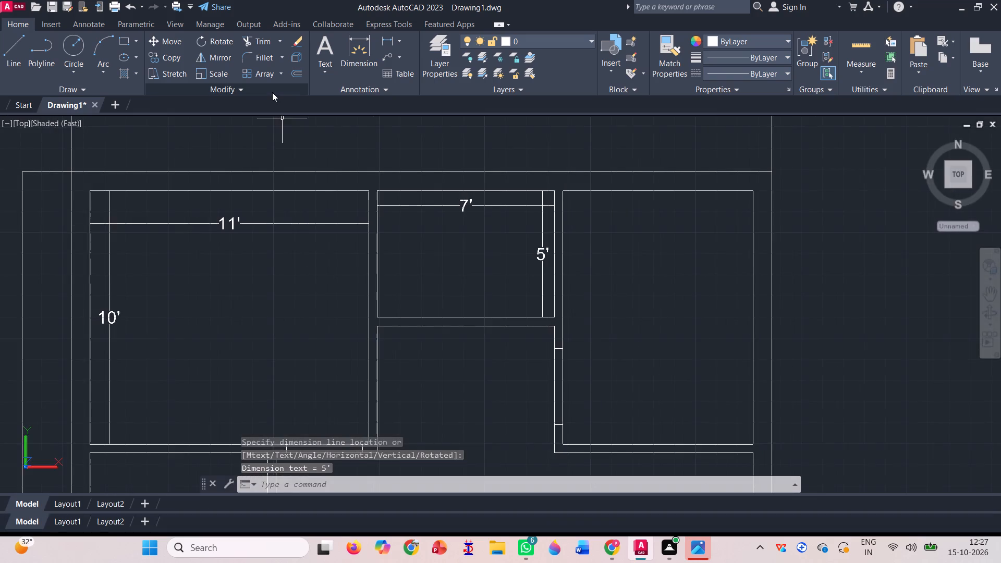
Add a linear dimension for the inner width of the upper-right room, placed inside just below its top wall.
left_click(389, 42)
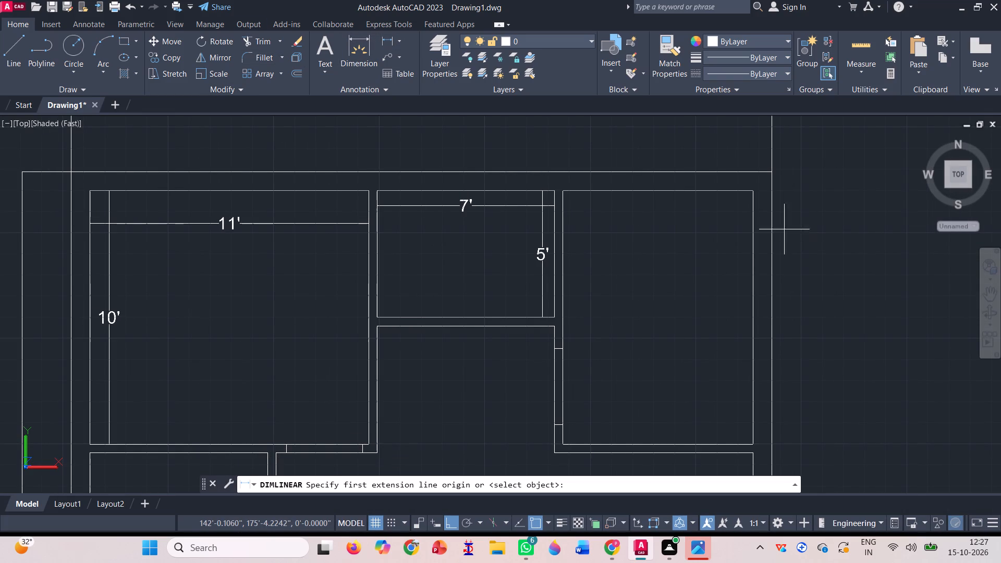
left_click(754, 190)
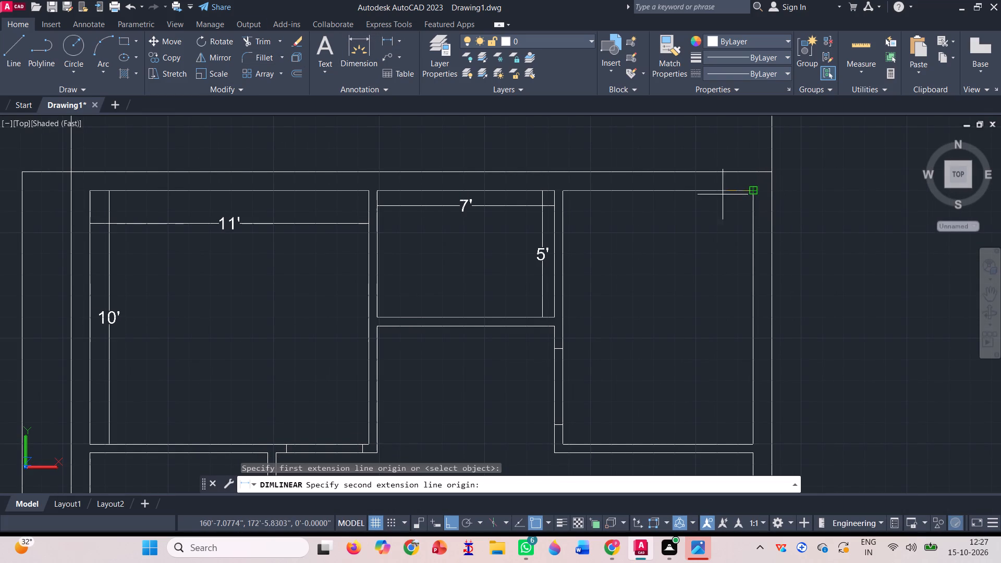
left_click(561, 193)
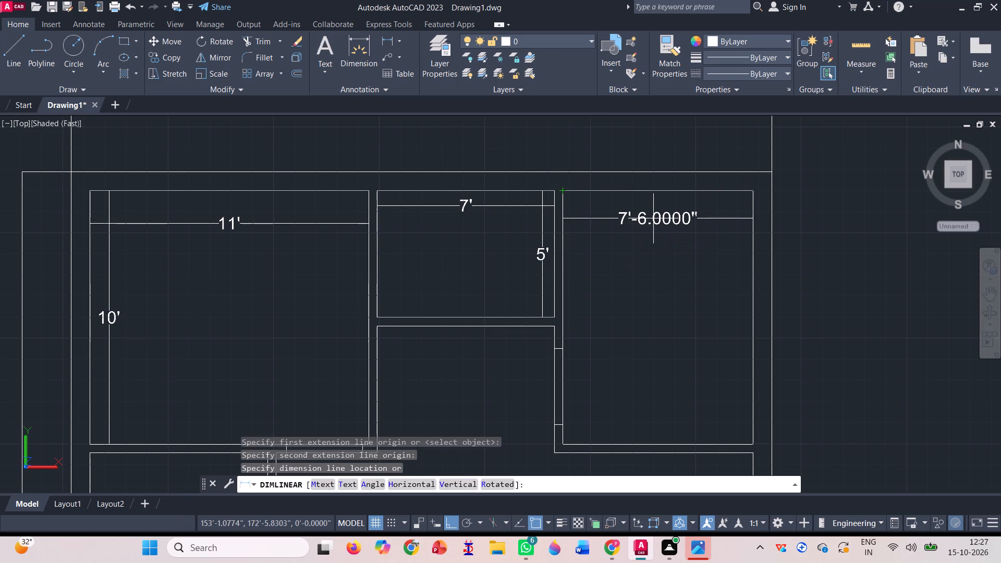
left_click(655, 206)
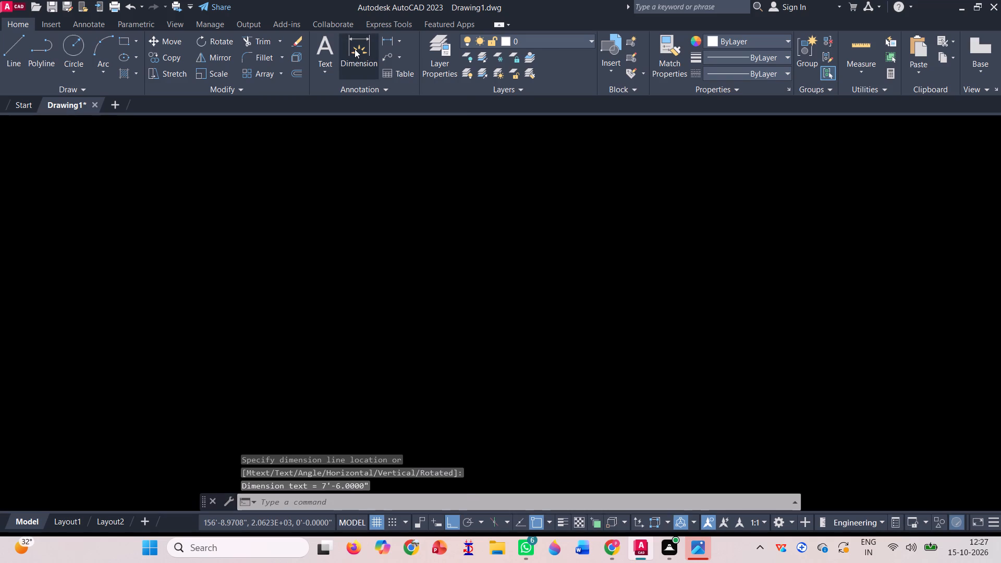
Add a linear dimension for the upper-right room's inner length, placed inside the room close to its right wall.
left_click(389, 37)
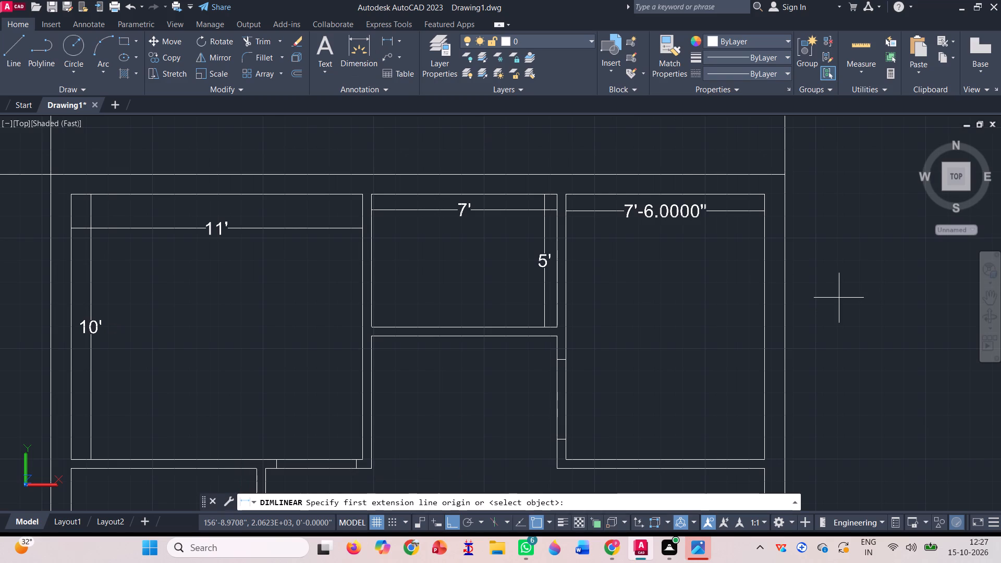
left_click(766, 195)
scroll(730, 170, "down", 1)
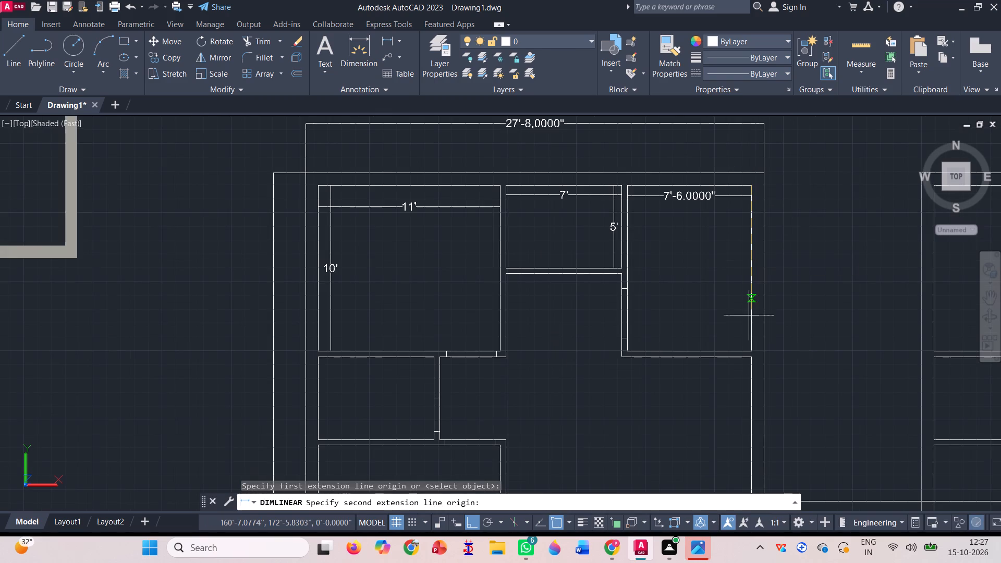
scroll(761, 348, "up", 2)
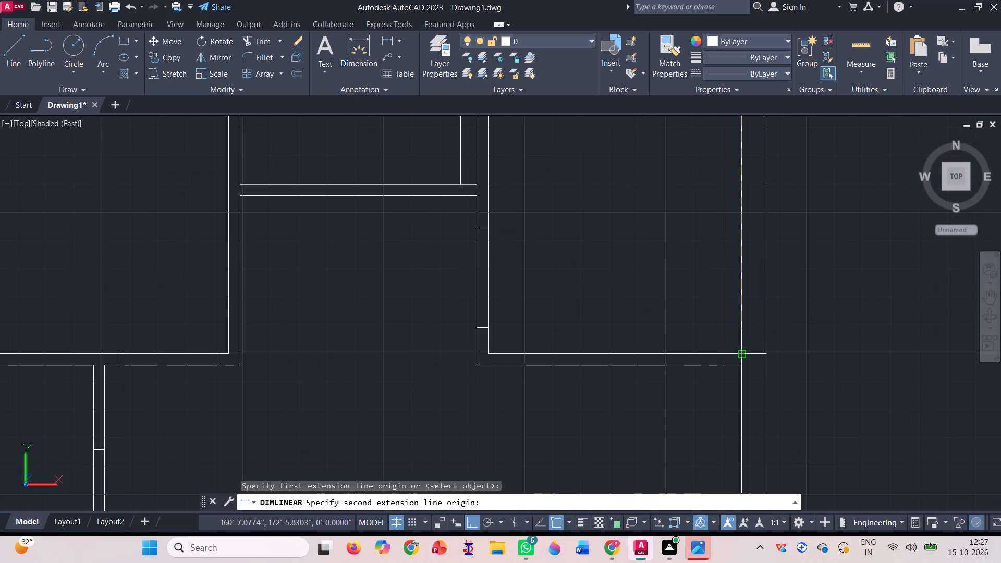
left_click(740, 351)
scroll(742, 353, "down", 2)
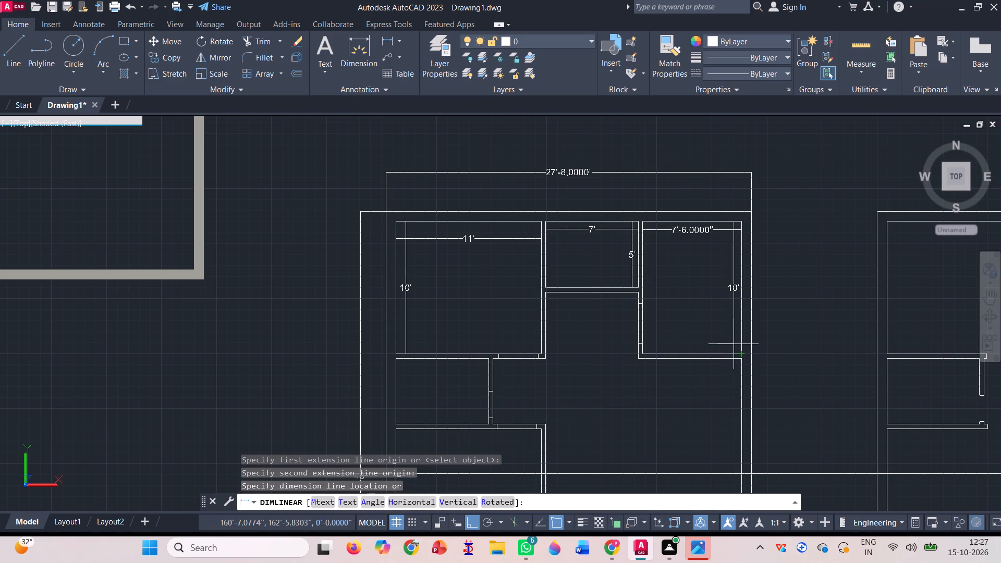
scroll(740, 266, "up", 1)
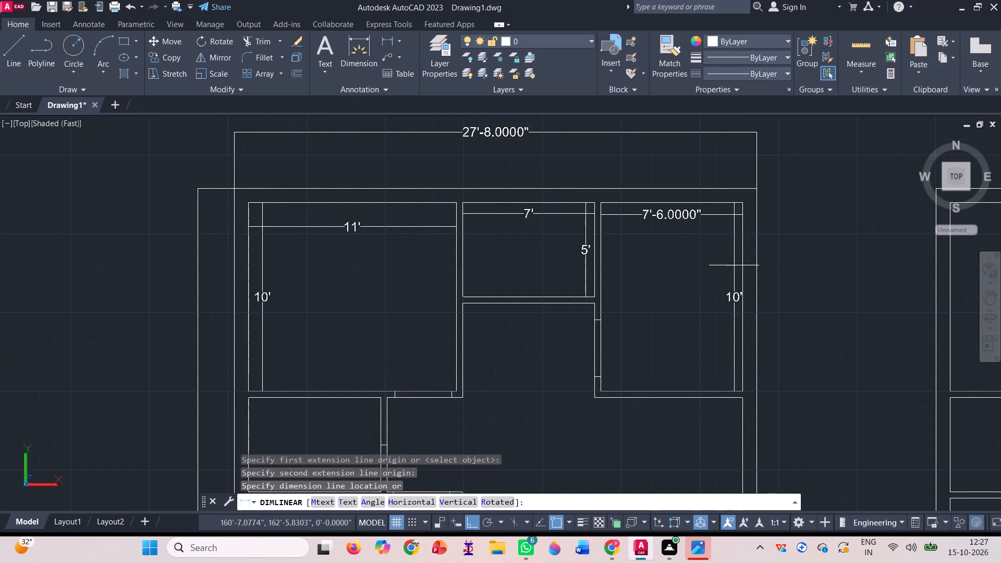
left_click(731, 263)
Add a linear dimension for the inner width of the small middle-left room, placed inside just below its top wall.
scroll(657, 179, "down", 1)
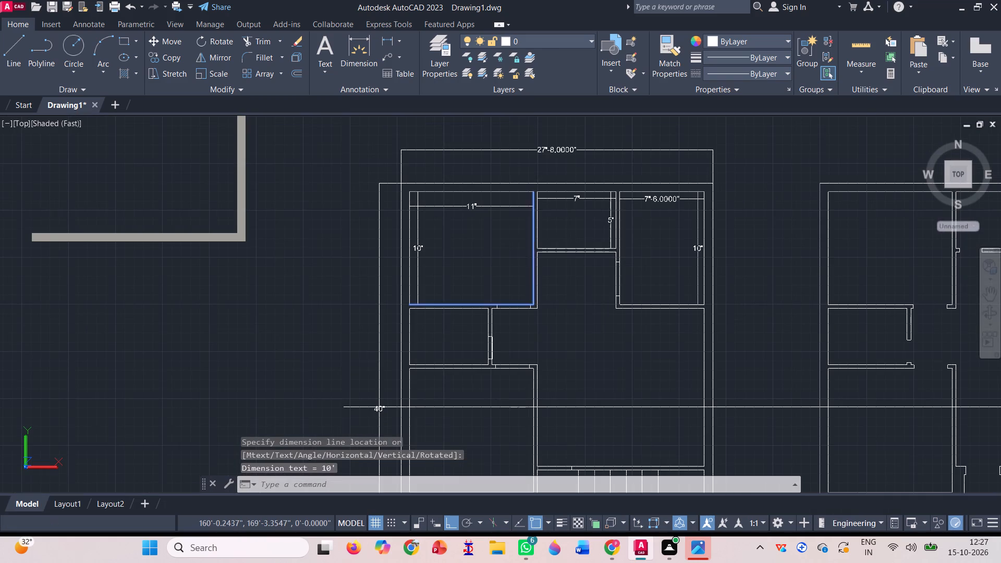
scroll(487, 196, "down", 1)
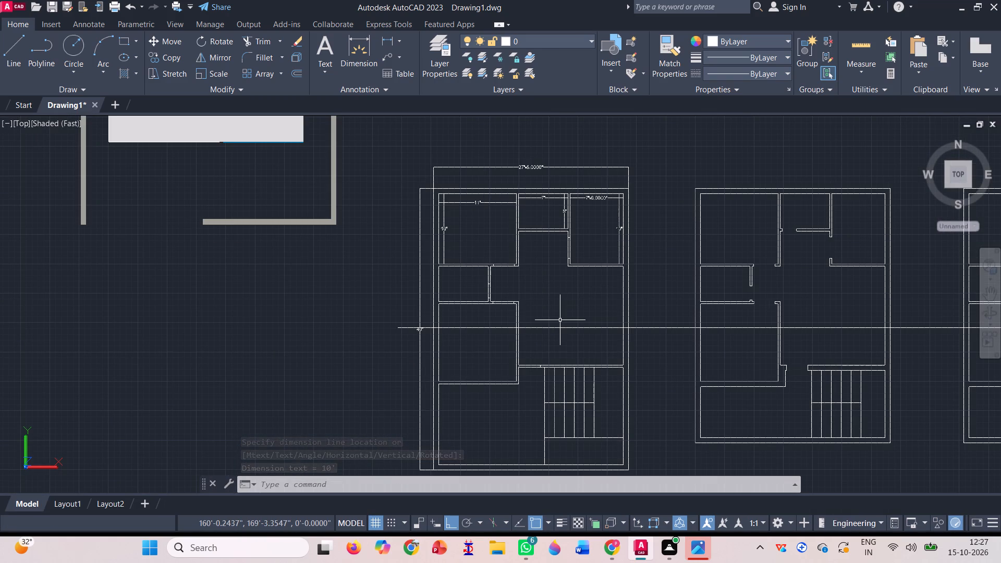
left_click(385, 36)
scroll(486, 272, "up", 3)
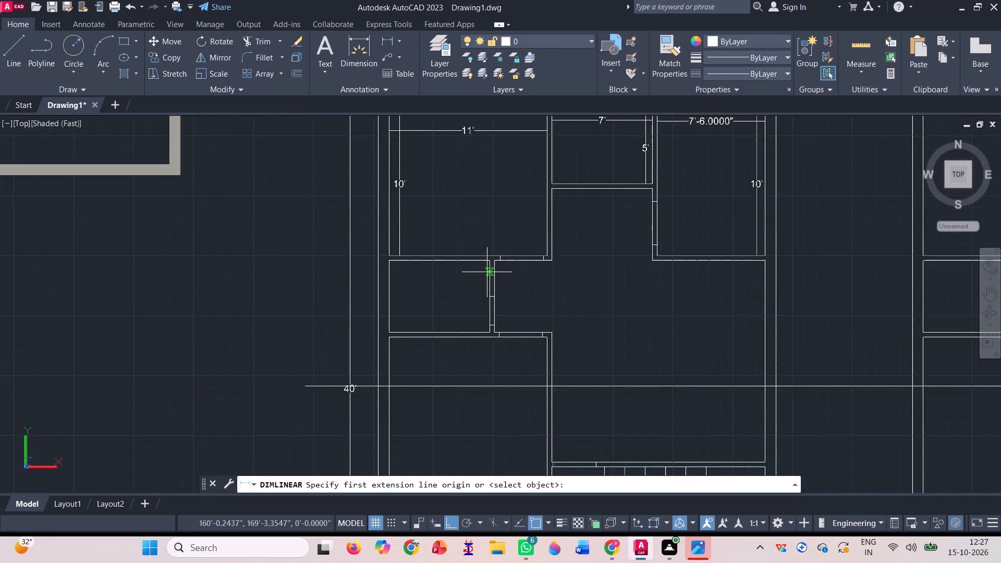
scroll(489, 252, "up", 1)
left_click(489, 252)
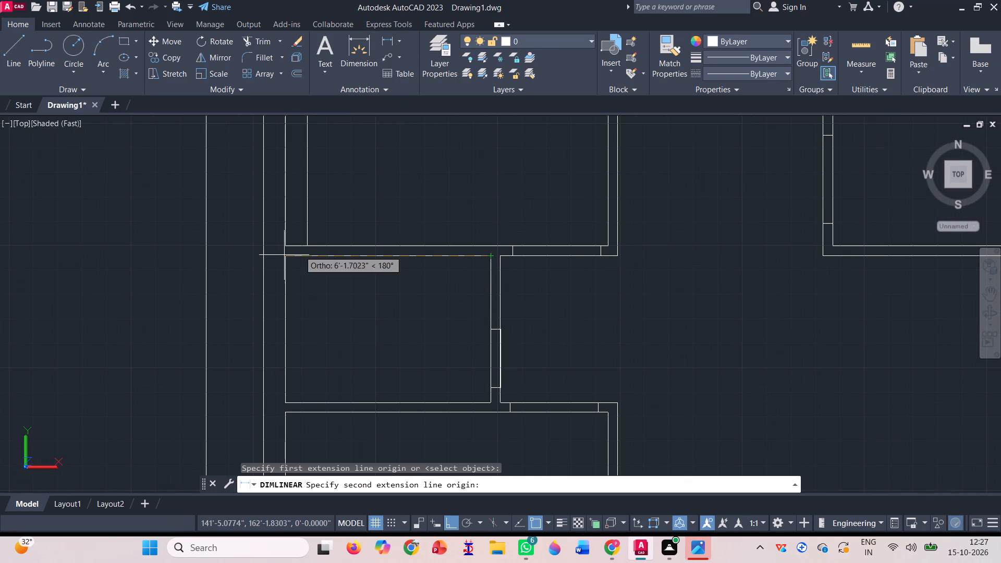
left_click(287, 259)
left_click(287, 266)
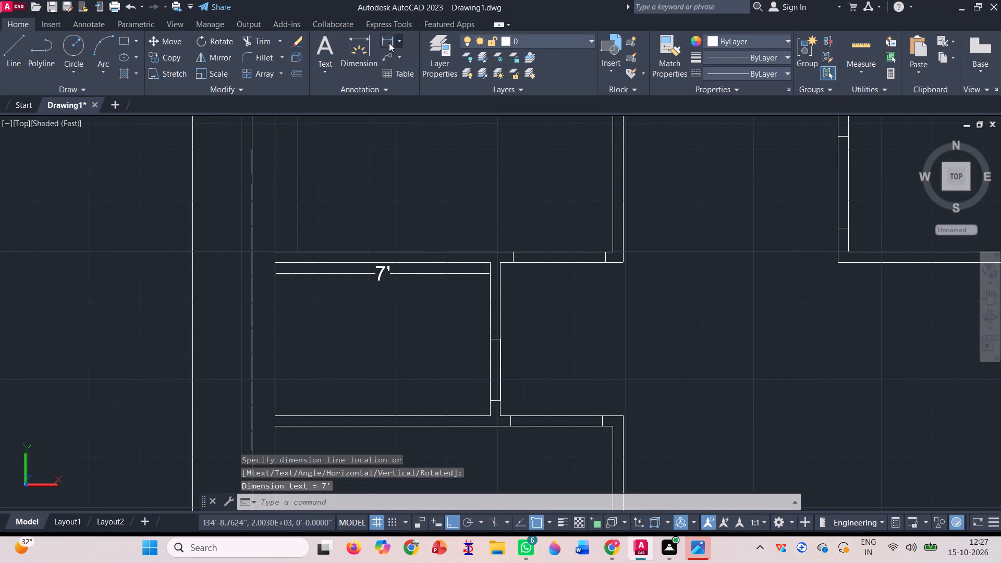
Add a linear dimension for the small middle-left room's inner length, placed inside the room close to its left wall.
left_click(389, 41)
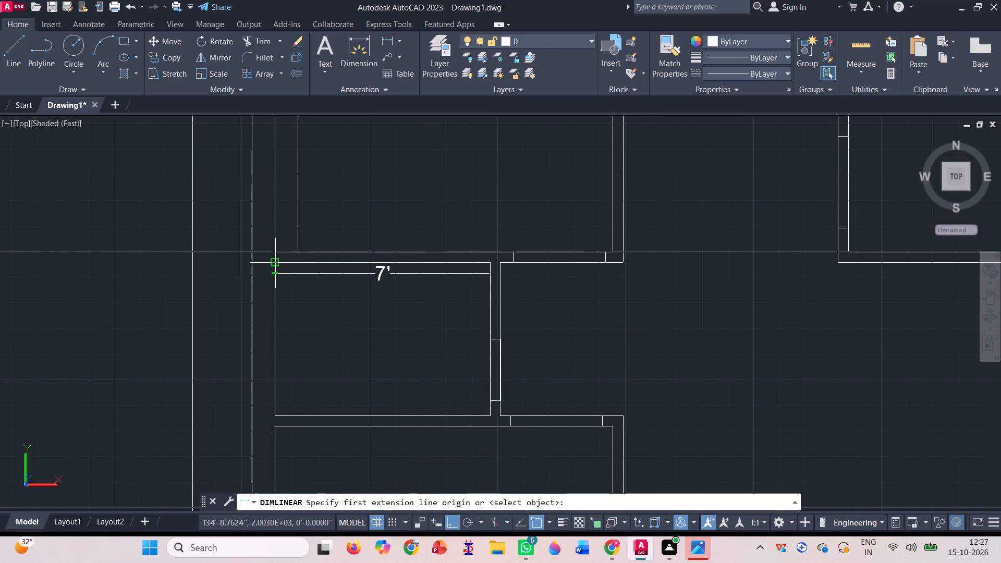
left_click(274, 262)
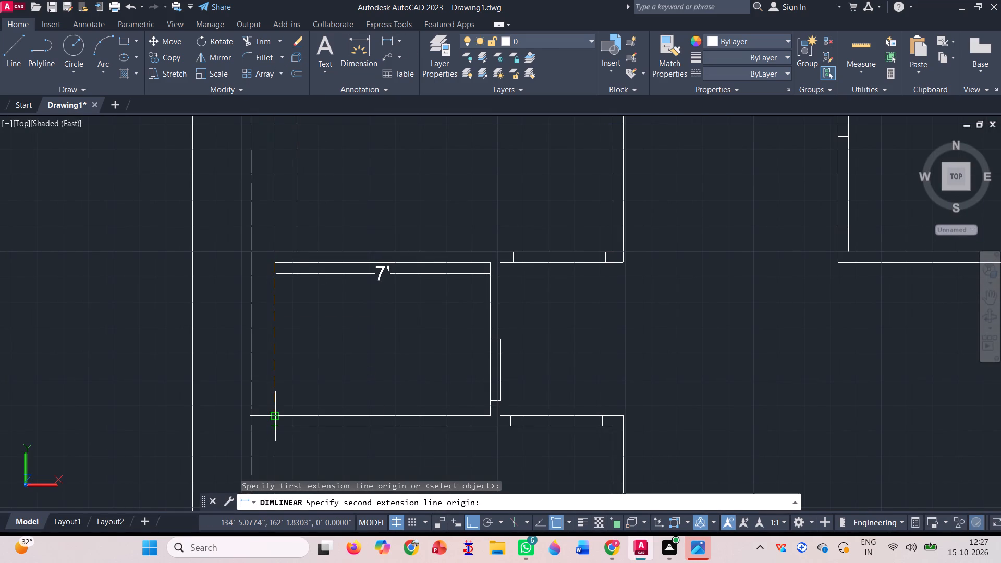
left_click(272, 417)
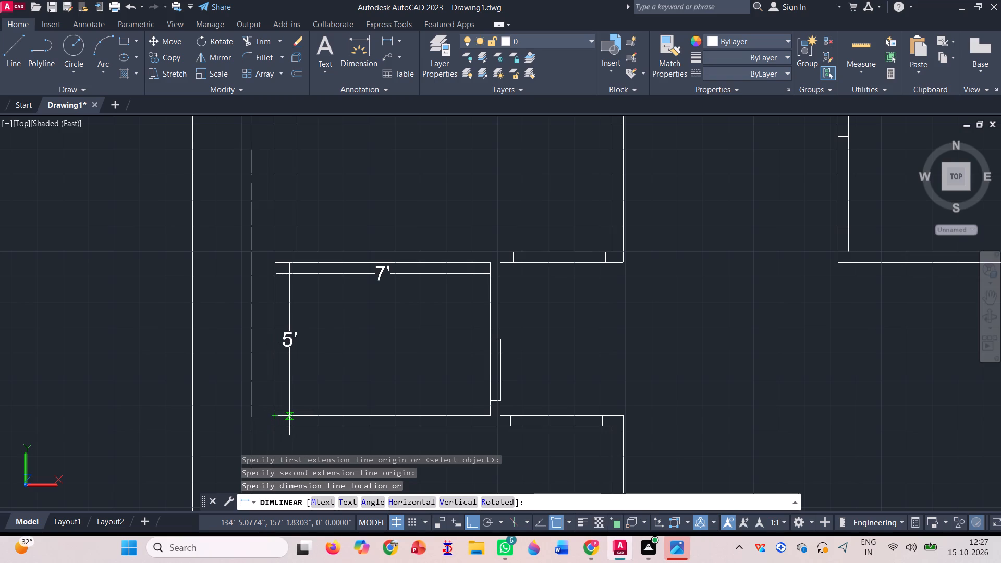
left_click(289, 410)
Add a linear dimension for the inner length of the room below the small middle-left room, placed inside close to its left wall.
scroll(278, 284, "down", 2)
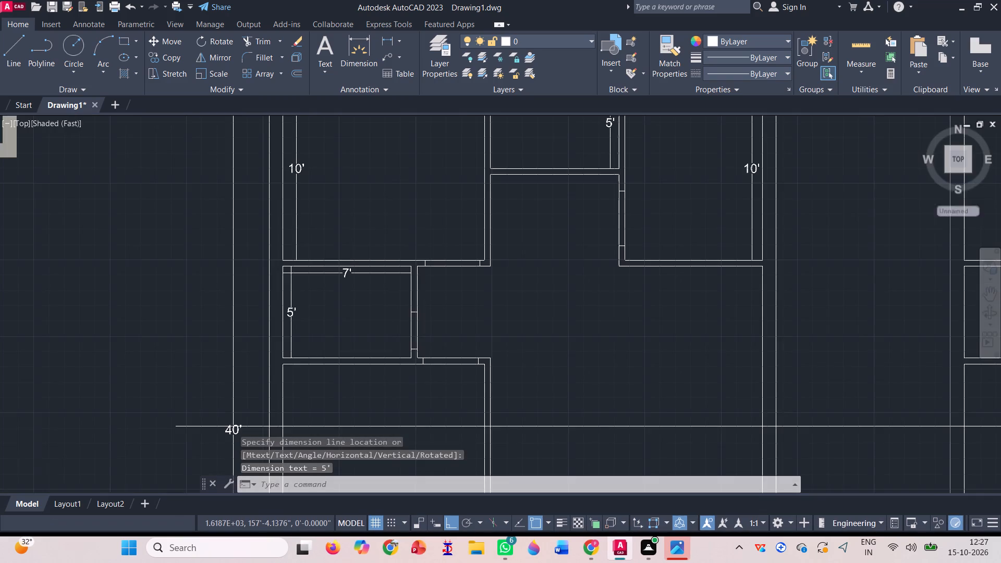
scroll(424, 249, "down", 2)
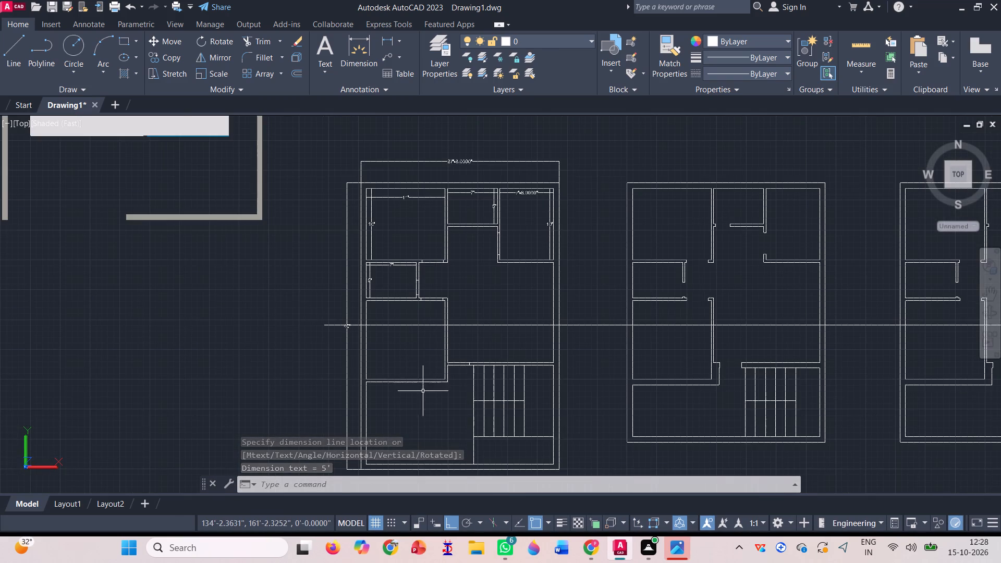
scroll(423, 390, "up", 1)
left_click(387, 36)
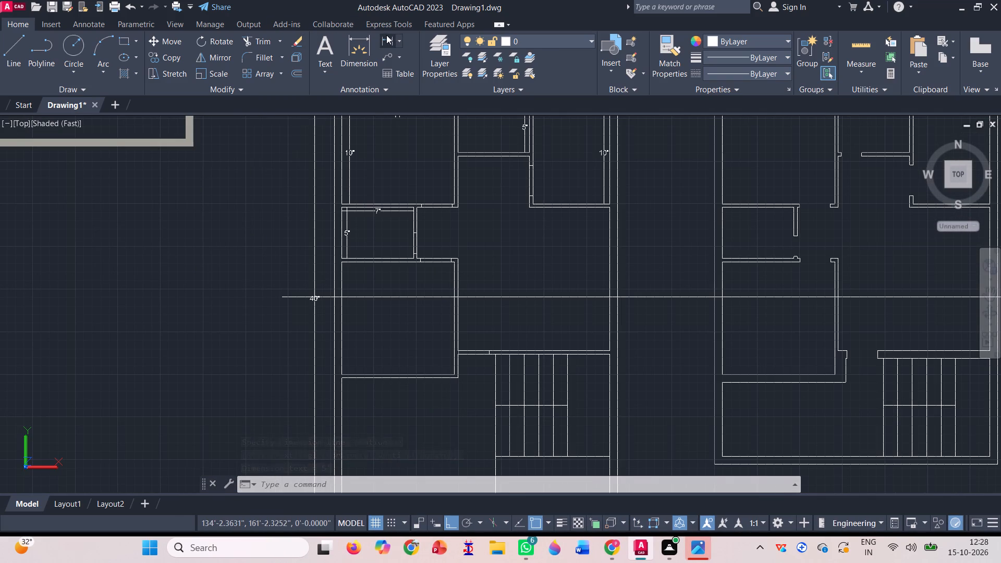
scroll(340, 266, "up", 2)
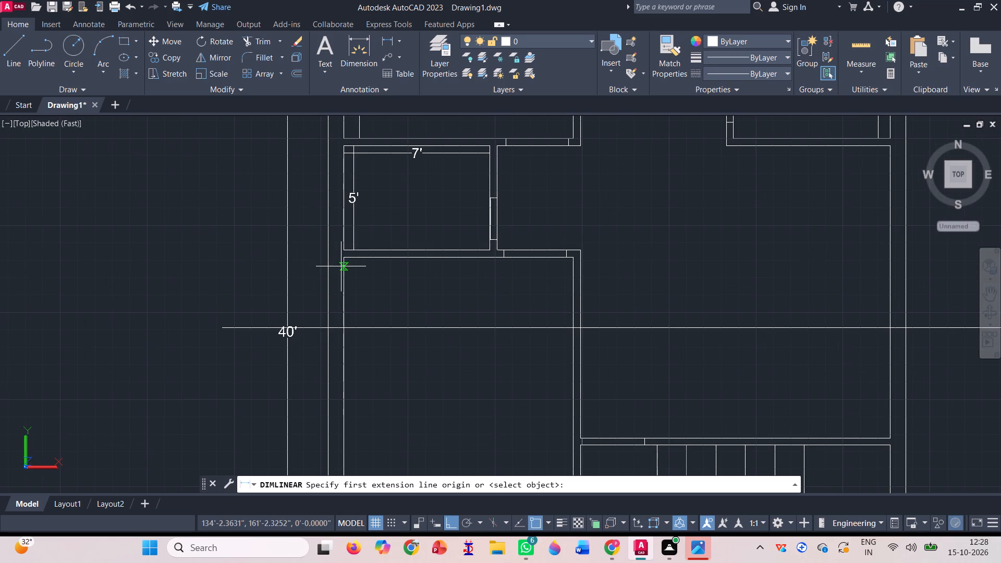
left_click(340, 258)
scroll(355, 217, "down", 1)
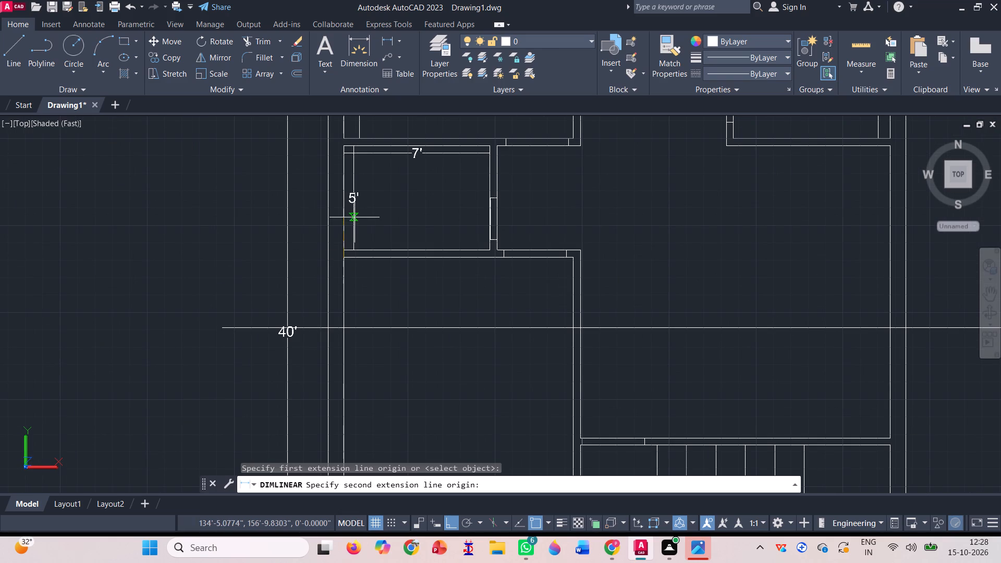
scroll(346, 386, "up", 2)
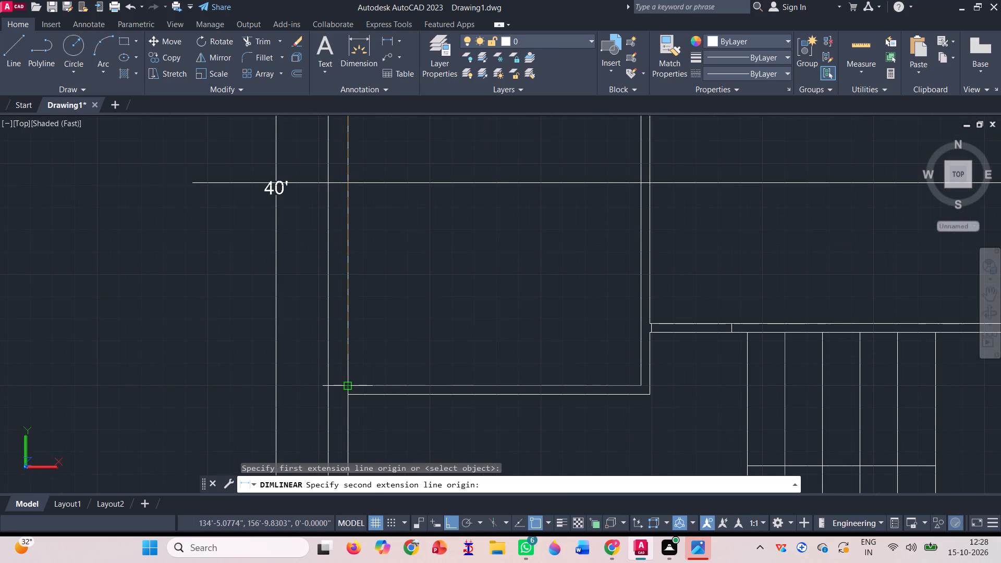
left_click(346, 386)
scroll(346, 386, "down", 1)
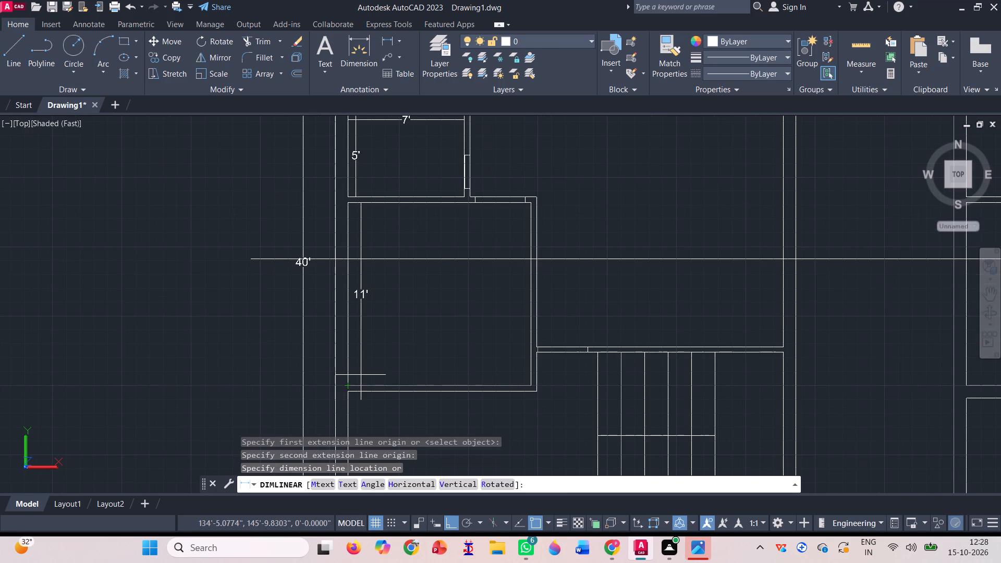
left_click(361, 374)
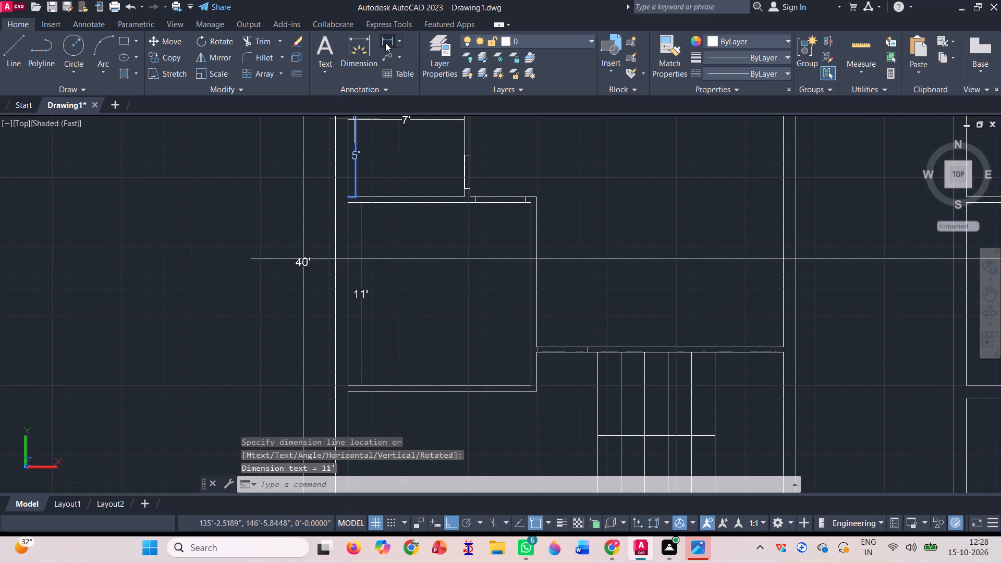
Add a linear dimension for that lower-left room's inner width, placed inside just below its top wall.
left_click(385, 43)
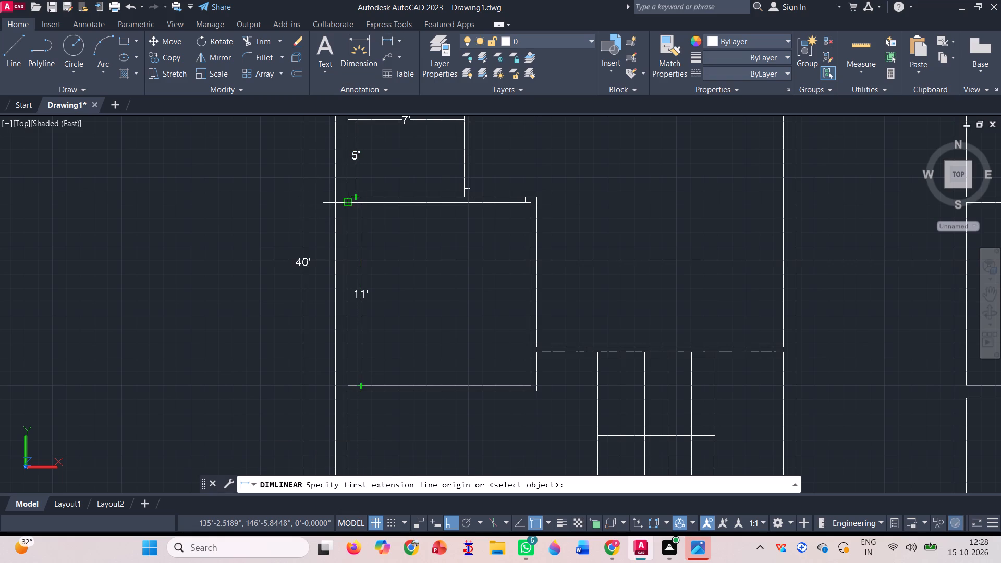
left_click(347, 201)
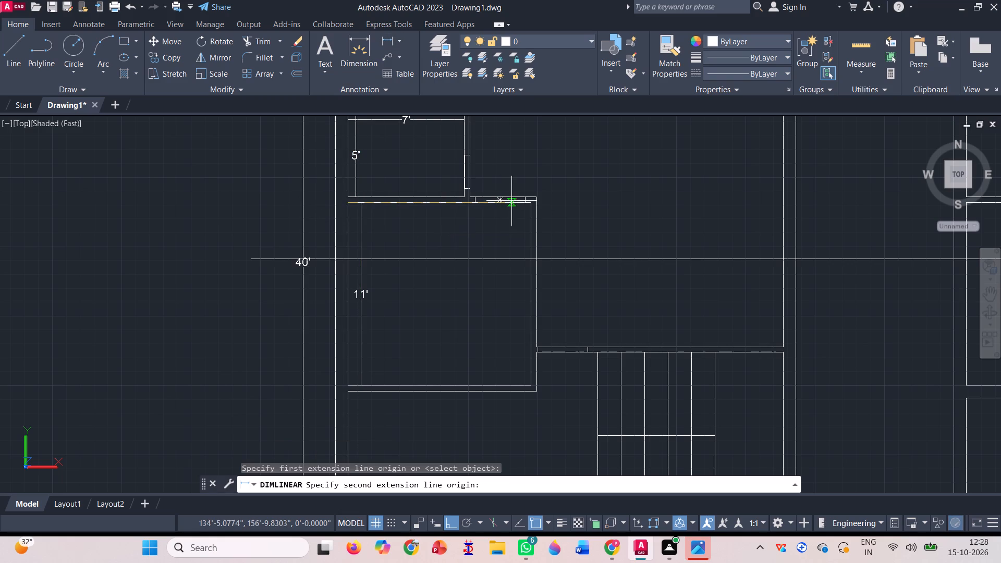
left_click(531, 203)
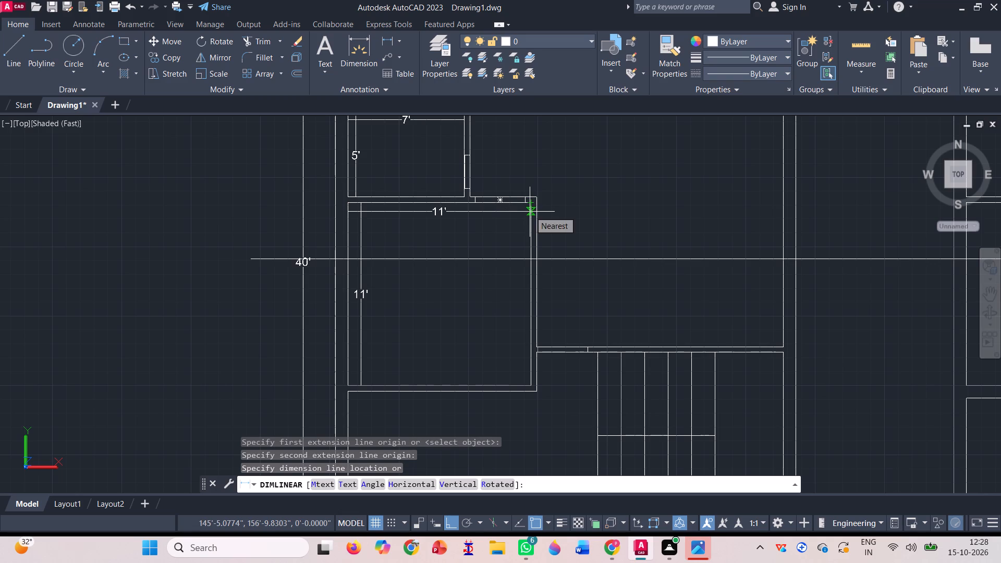
left_click(530, 211)
Add a linear dimension for the central hall's length along its right wall, from below the upper-right room to the wall above the stairs.
scroll(369, 246, "down", 1)
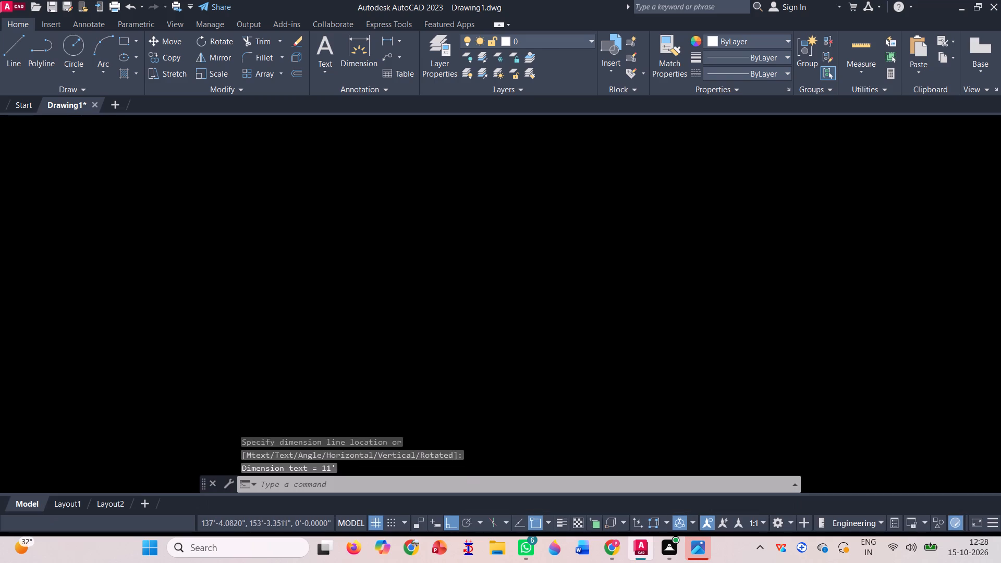
scroll(565, 297, "down", 1)
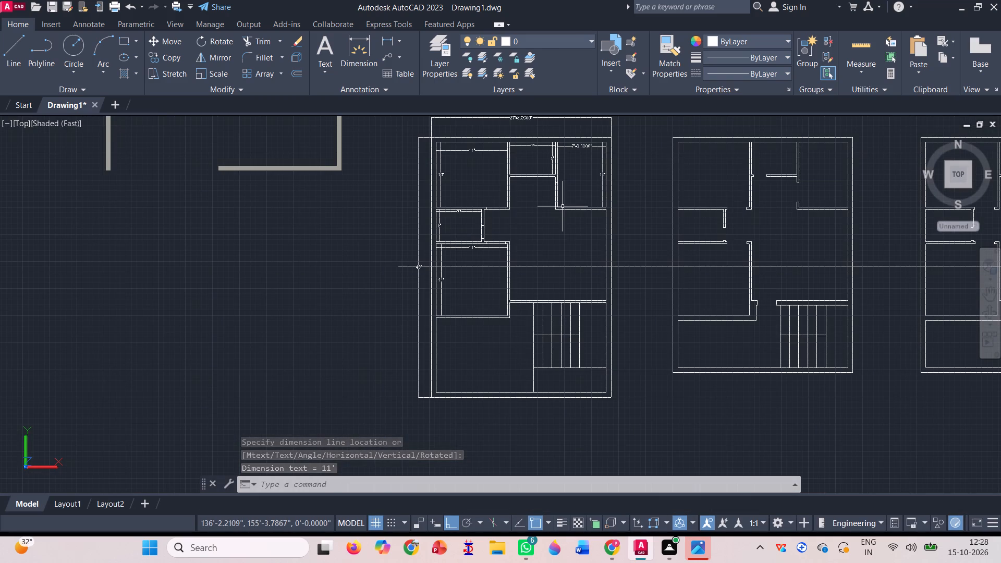
left_click(388, 42)
scroll(603, 218, "up", 2)
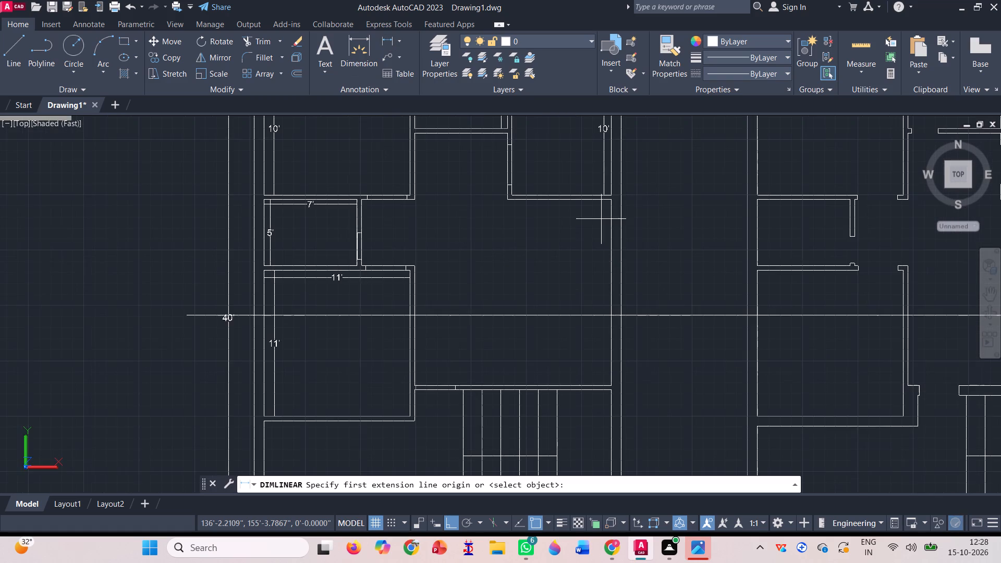
scroll(622, 191, "up", 3)
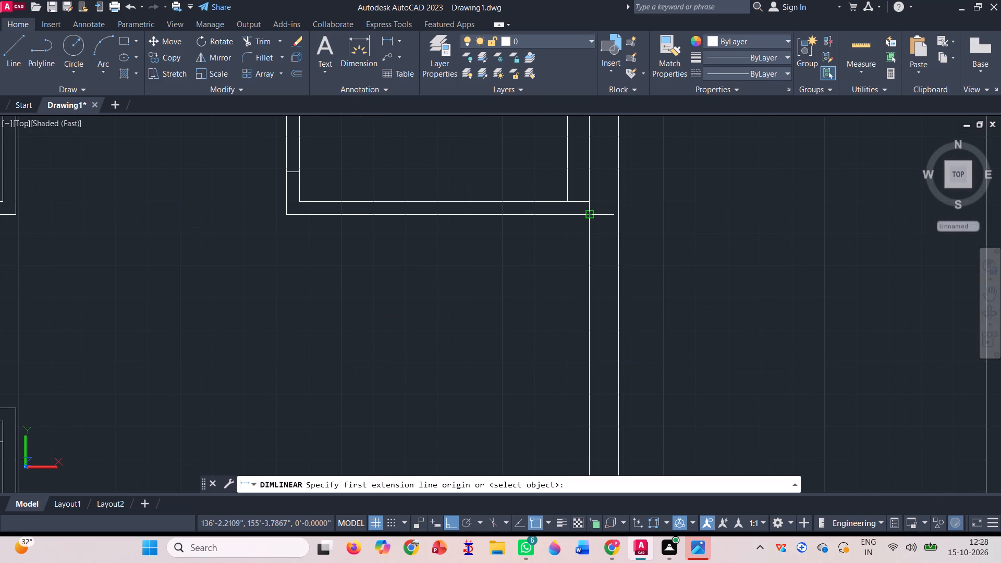
left_click(587, 213)
scroll(514, 195, "down", 3)
scroll(537, 334, "up", 2)
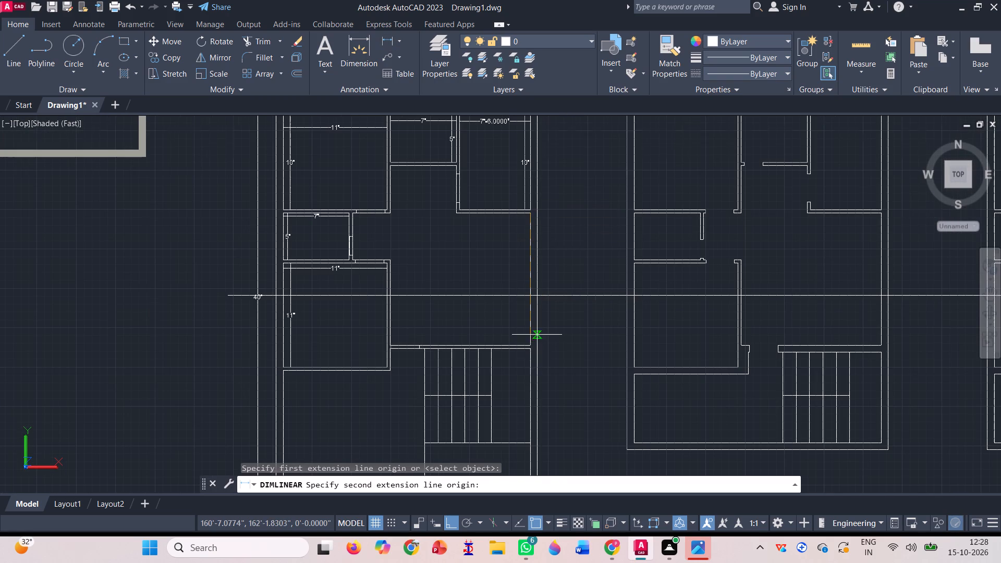
scroll(537, 334, "up", 3)
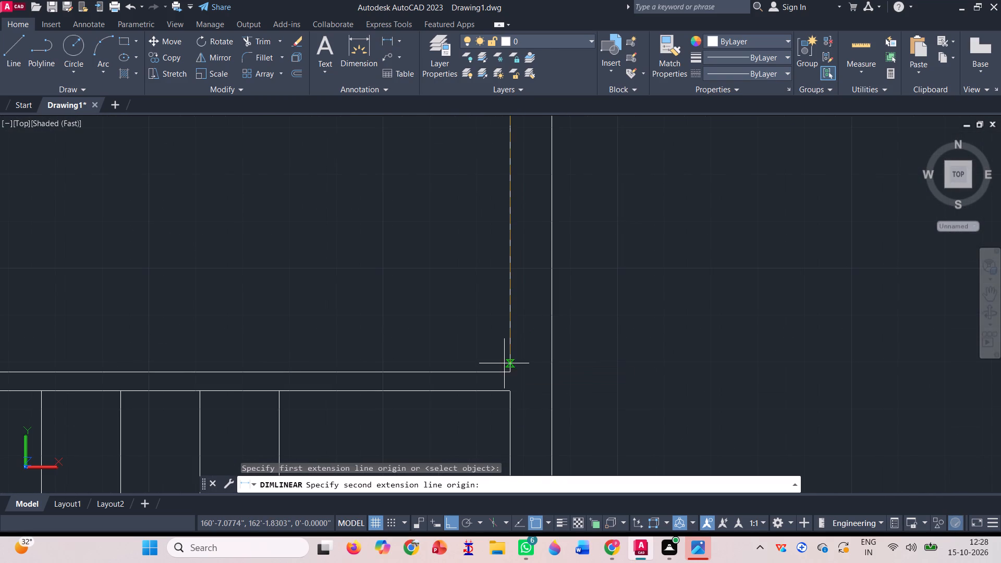
left_click(512, 371)
scroll(570, 385, "down", 2)
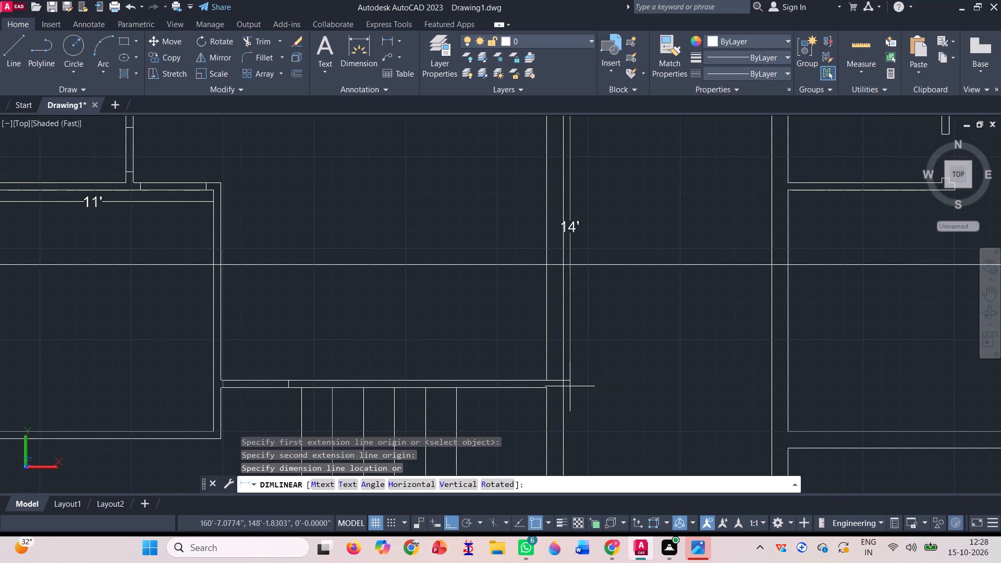
left_click(530, 365)
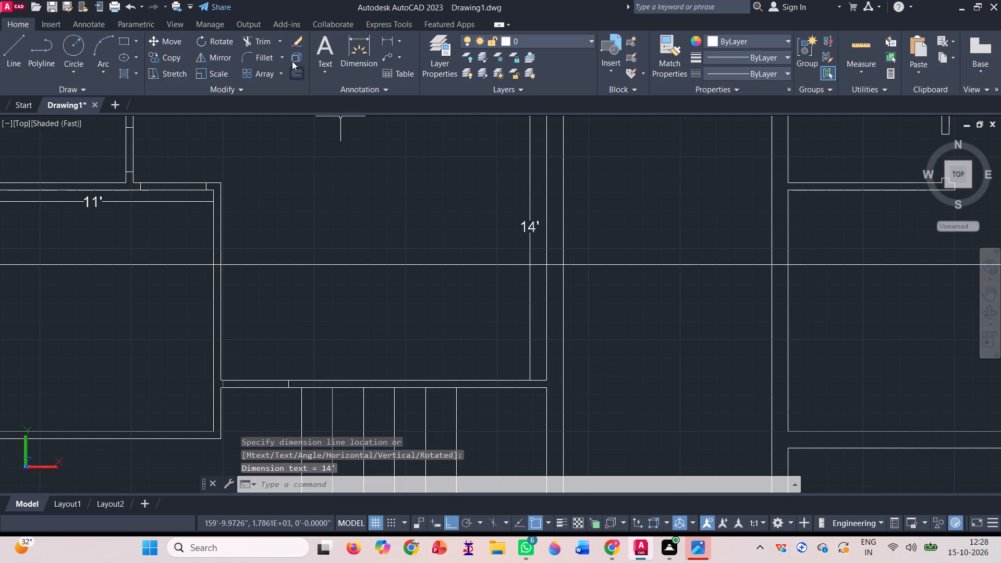
Add a 12' horizontal linear dimension from the central hall's lower-right inner corner, placed just above the wall over the stairs.
left_click(387, 39)
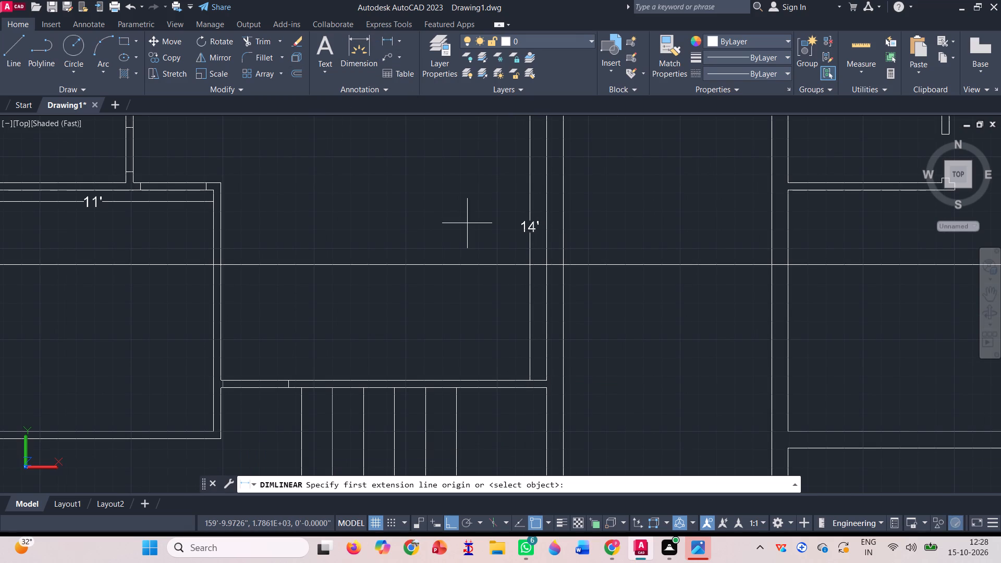
left_click(546, 382)
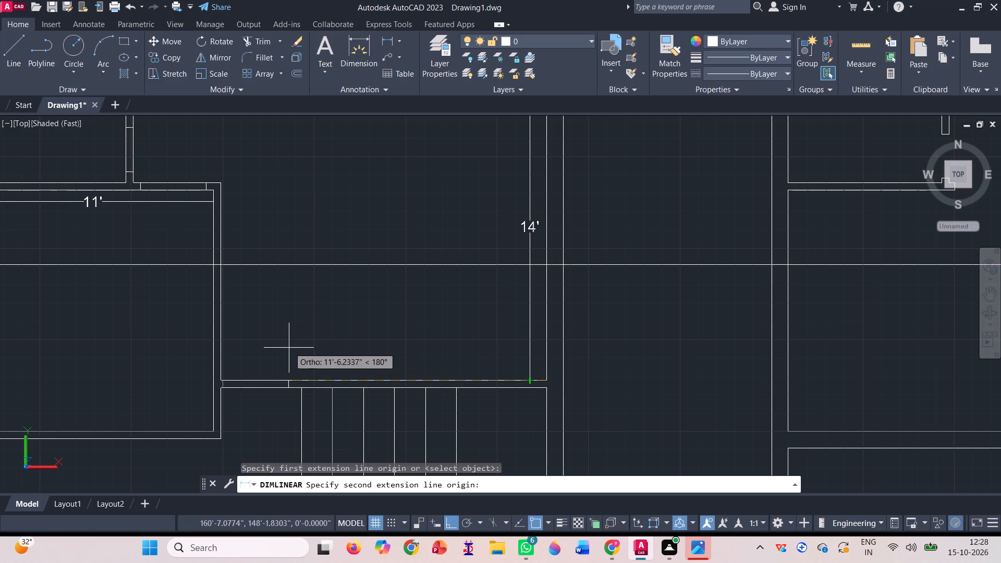
type("12'")
key("Return")
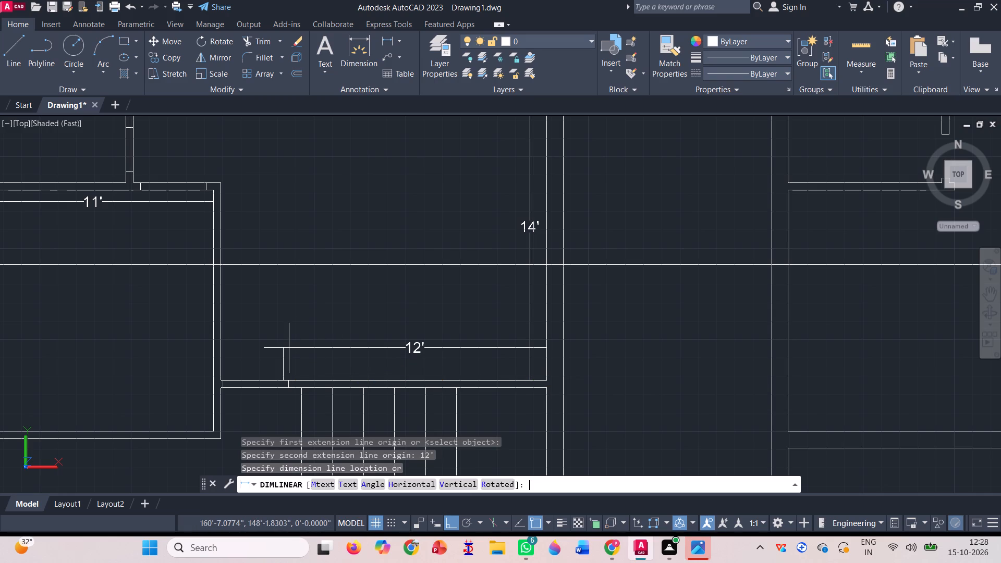
left_click(401, 368)
Add a linear dimension for the inner length of the first plan's bottom-left area, placed inside close to its left wall.
scroll(413, 346, "down", 2)
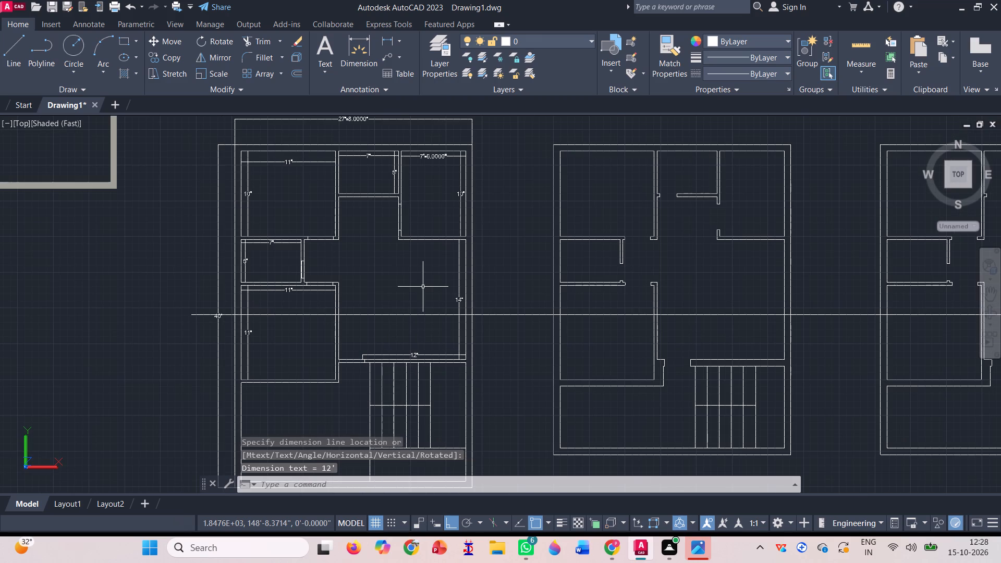
scroll(373, 216, "down", 1)
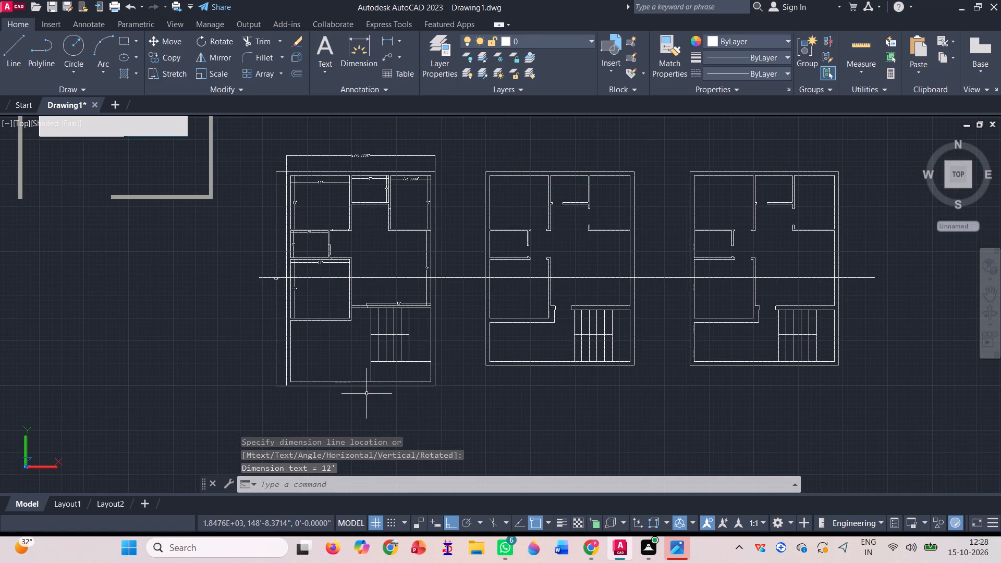
scroll(324, 374, "up", 1)
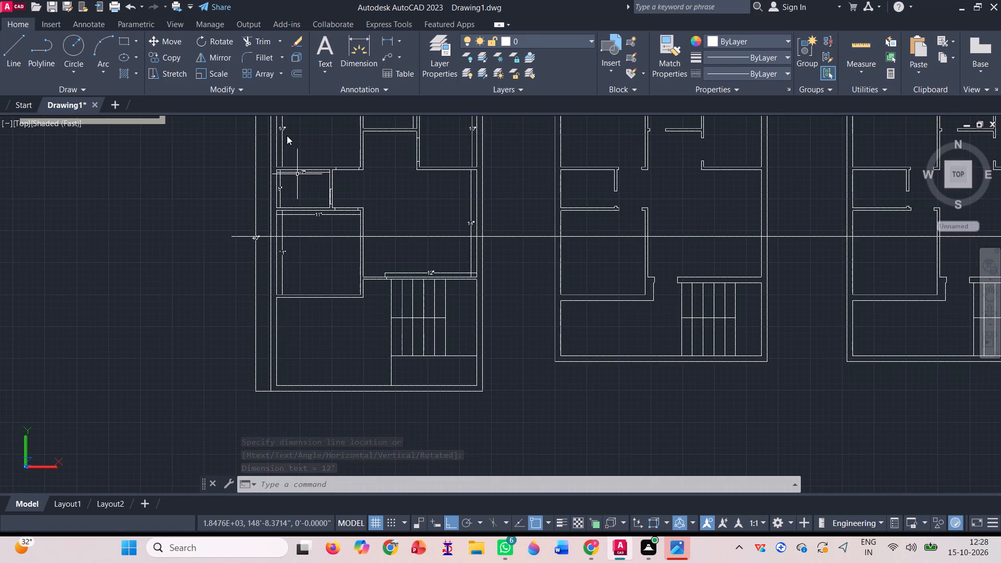
left_click(388, 43)
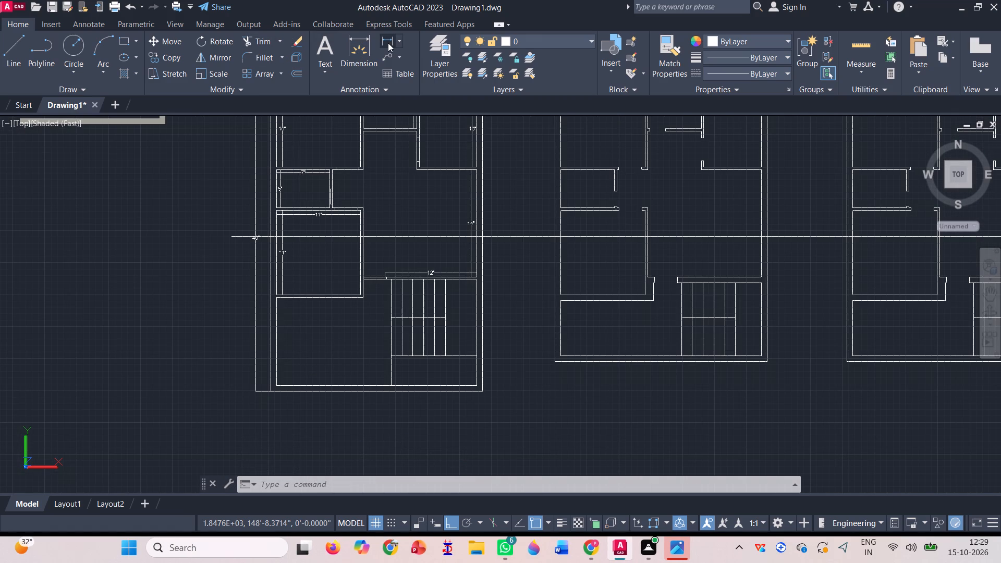
scroll(273, 385, "up", 2)
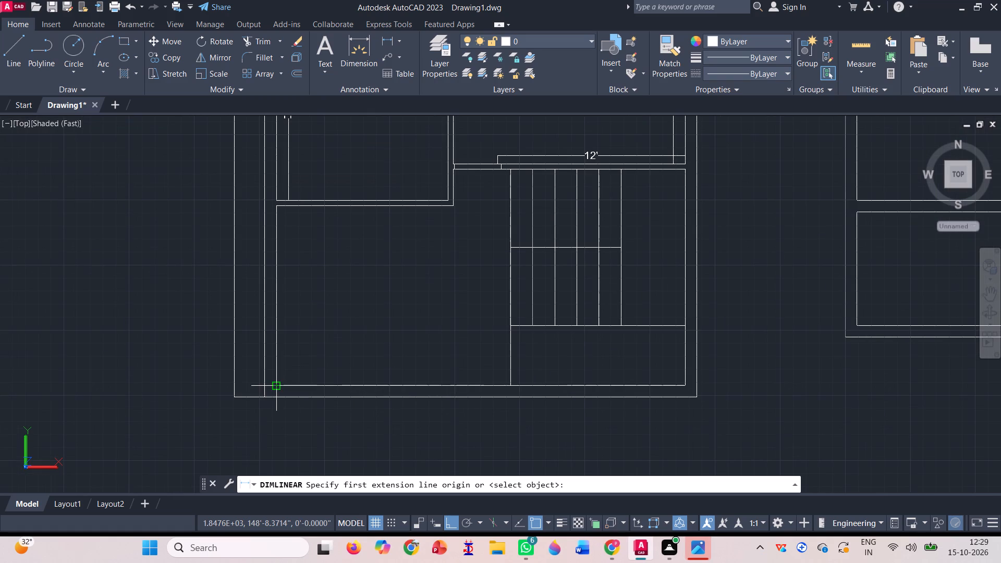
left_click(275, 208)
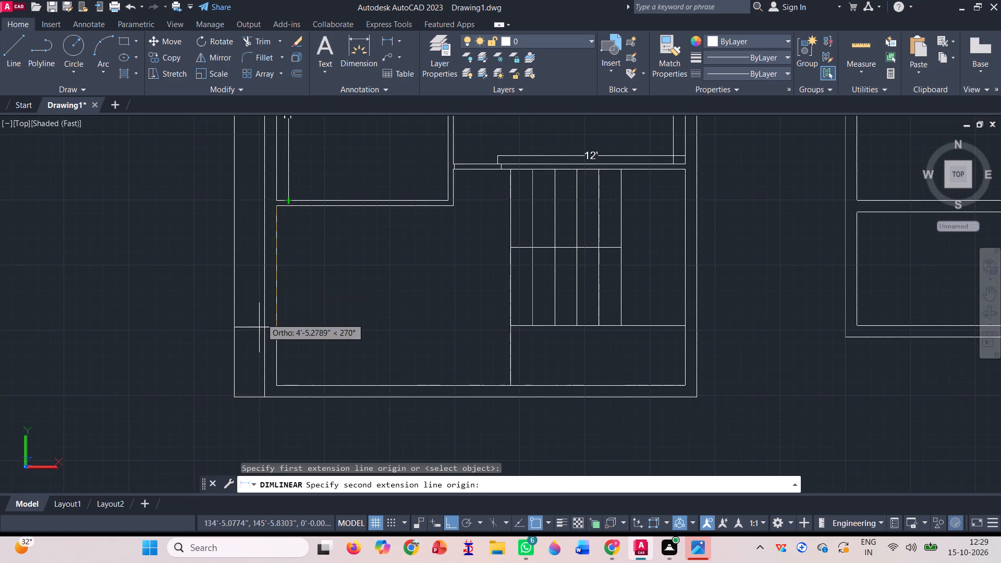
left_click(275, 385)
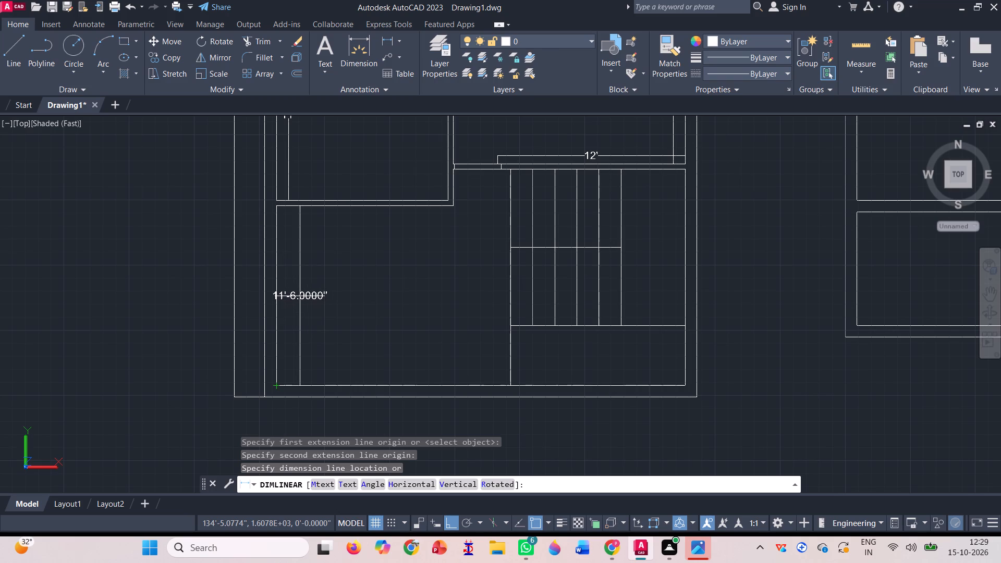
left_click(306, 298)
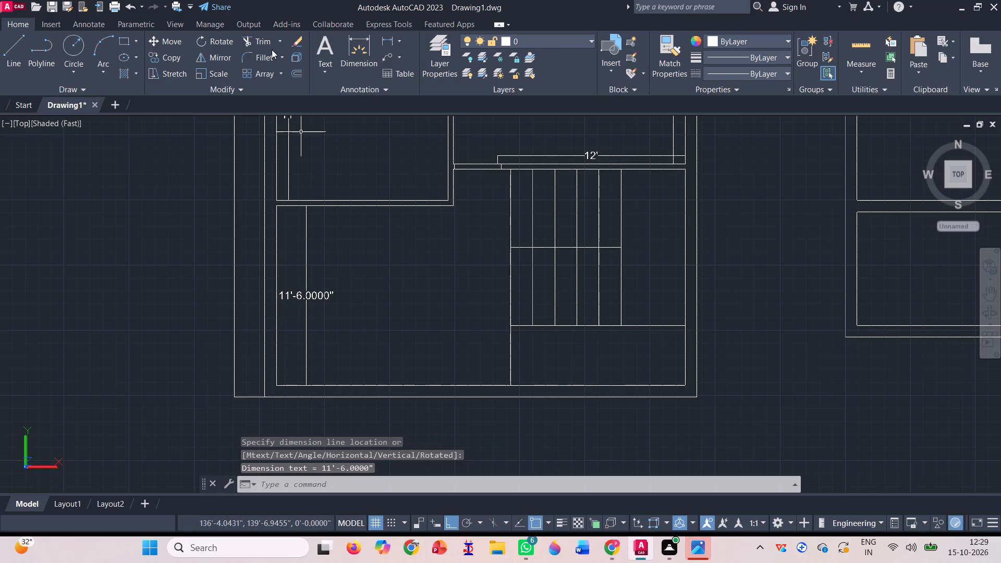
Add a linear dimension for the bottom-left area's width, from its left wall to the stair-side line, placed just above the bottom wall.
left_click(389, 38)
left_click(278, 387)
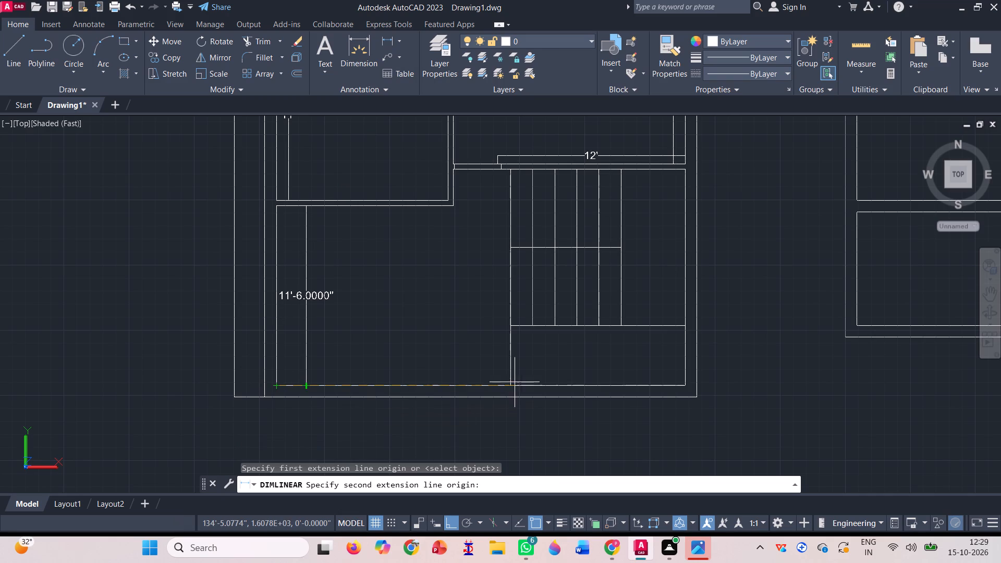
left_click(511, 385)
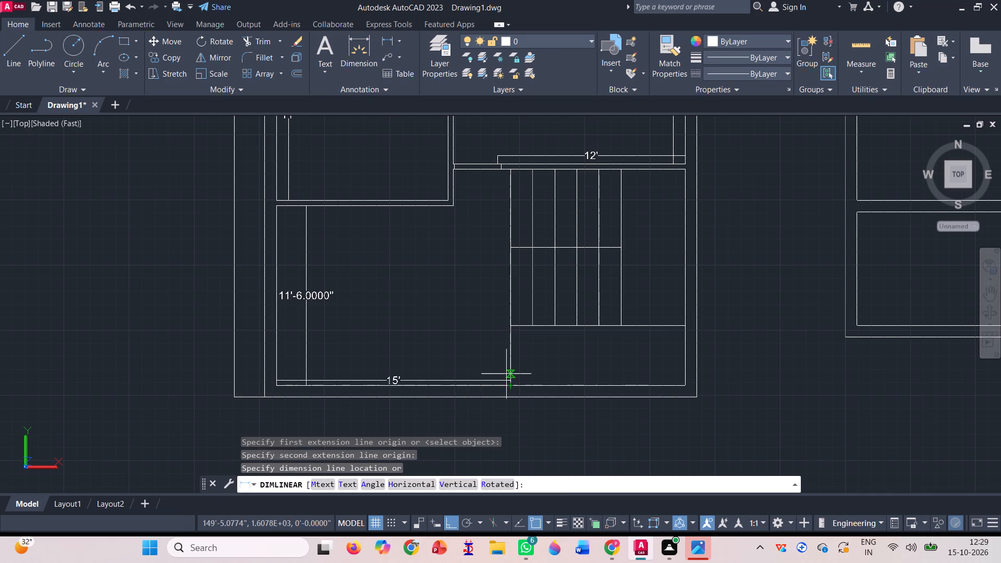
left_click(506, 373)
Add a linear dimension for the middle floor plan's overall outer width, placed above its top wall.
scroll(250, 335, "down", 1)
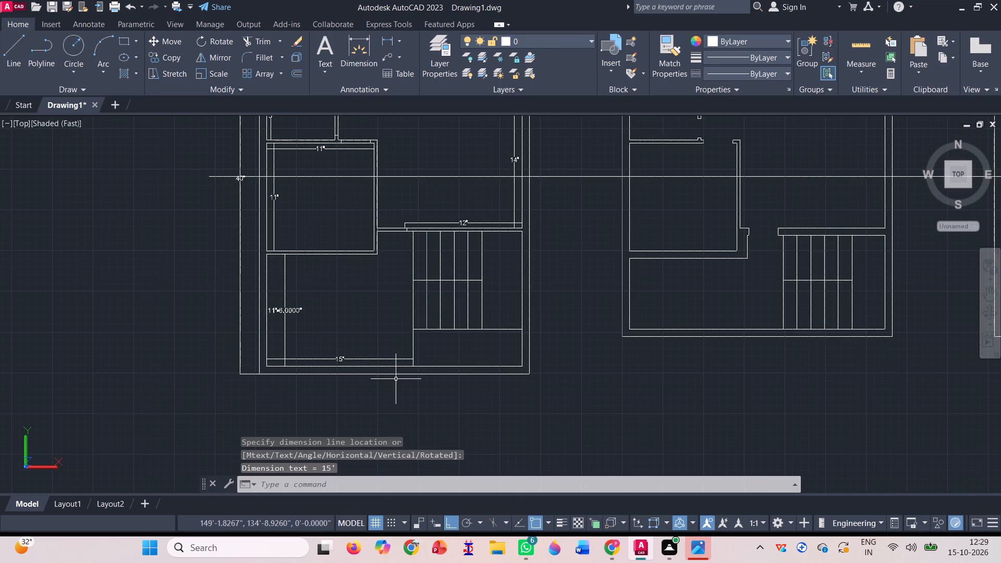
scroll(396, 378, "down", 2)
scroll(637, 313, "up", 1)
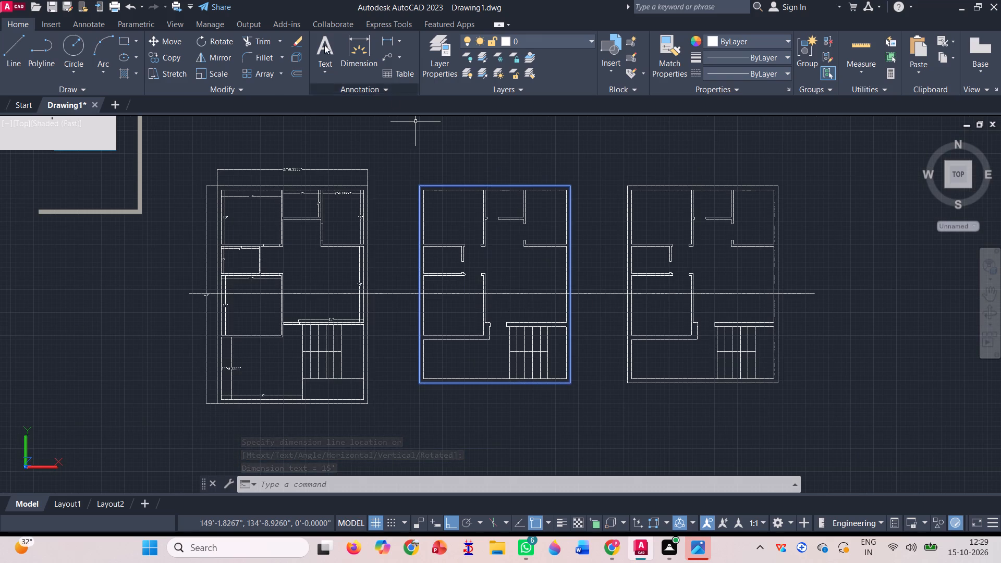
left_click(389, 41)
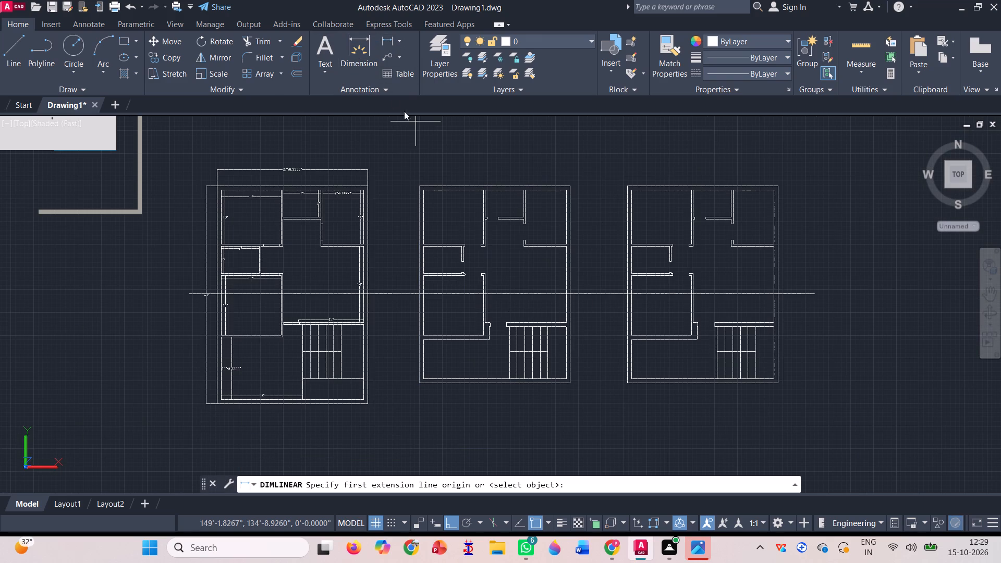
left_click(418, 185)
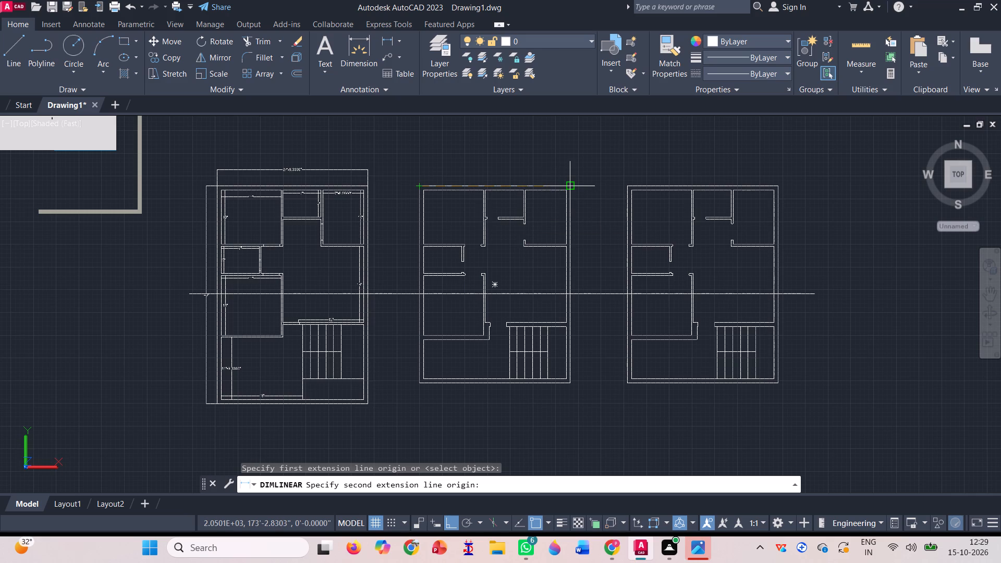
left_click(572, 188)
scroll(574, 174, "up", 2)
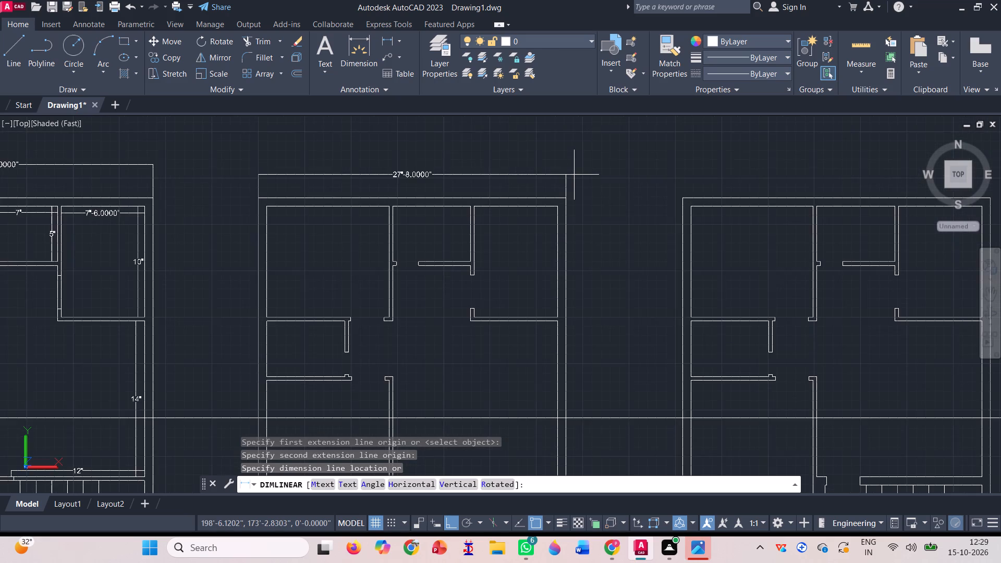
scroll(574, 174, "up", 1)
left_click(577, 183)
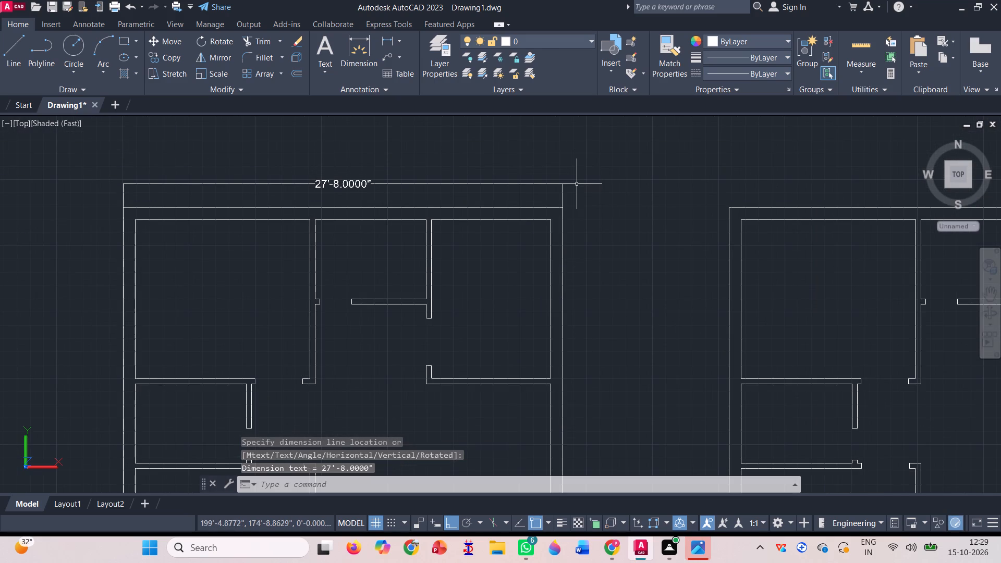
Add a linear dimension for the middle floor plan's overall outer length, placed outside its left wall.
scroll(649, 168, "down", 2)
left_click(389, 38)
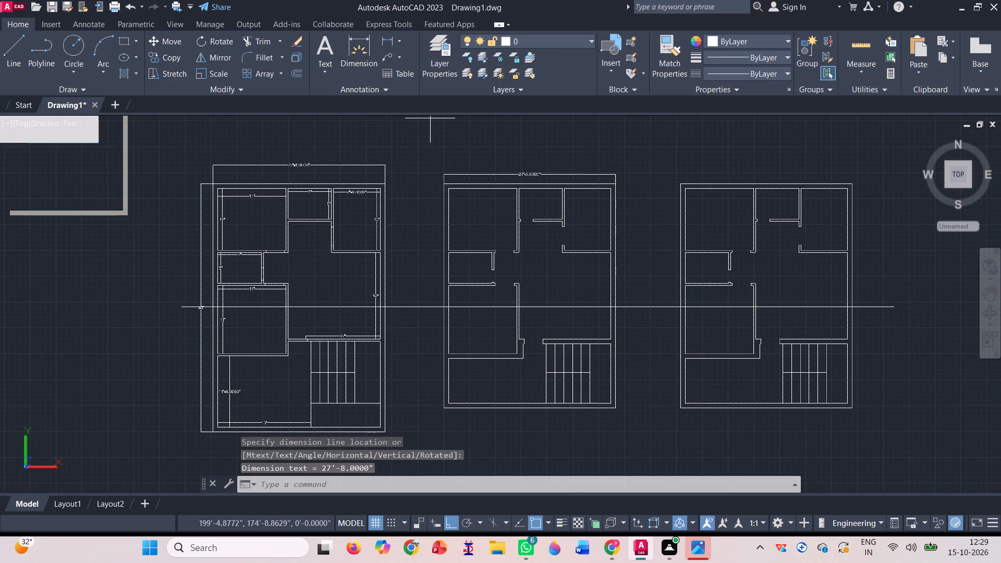
scroll(449, 183, "up", 3)
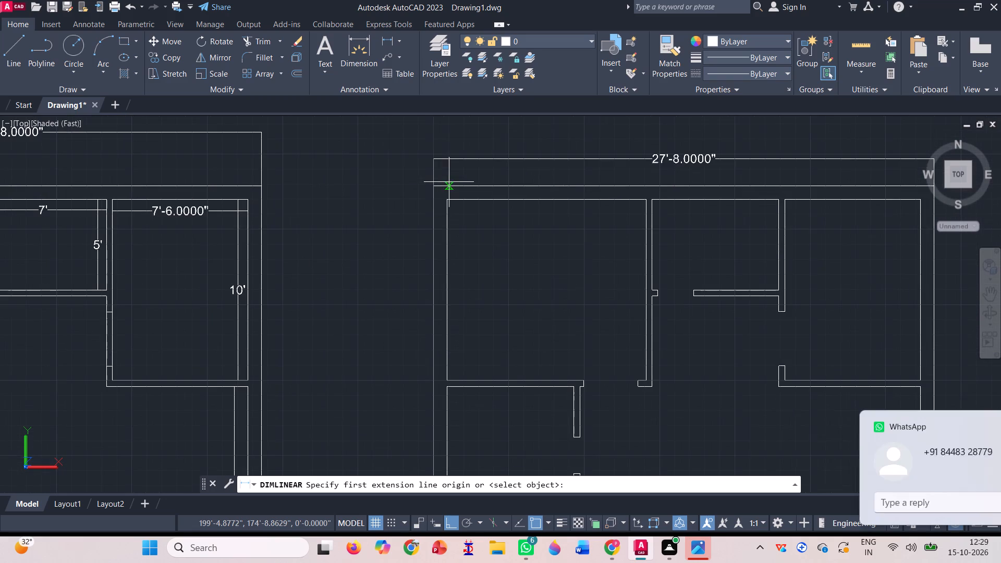
scroll(435, 181, "up", 1)
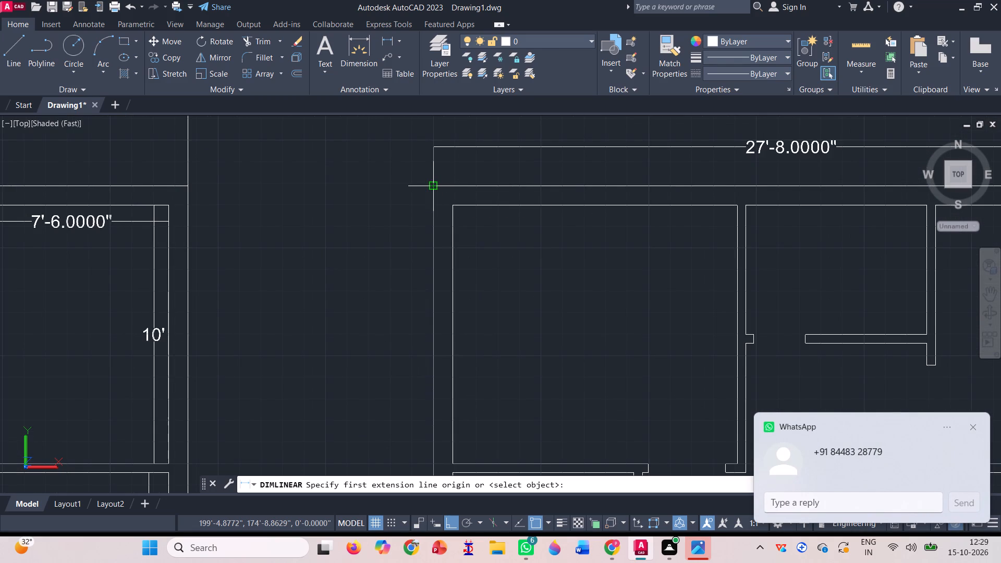
left_click(433, 183)
scroll(436, 186, "down", 3)
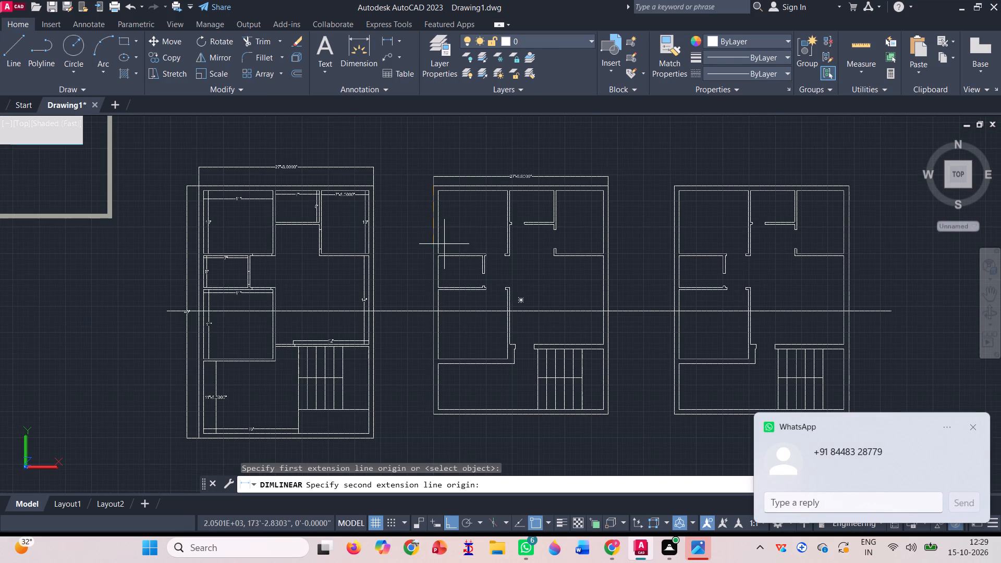
scroll(428, 419, "up", 2)
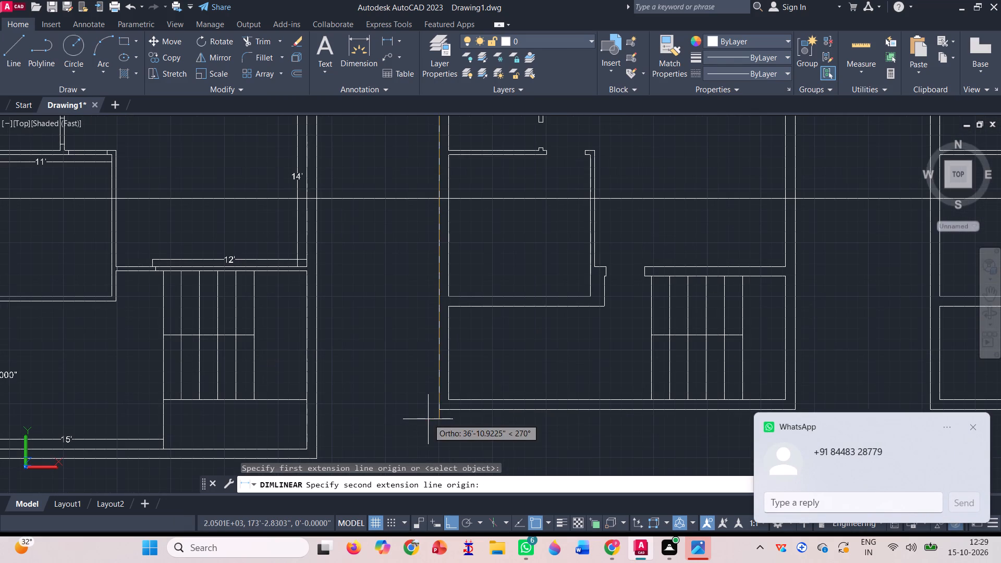
left_click(441, 406)
scroll(441, 410, "down", 1)
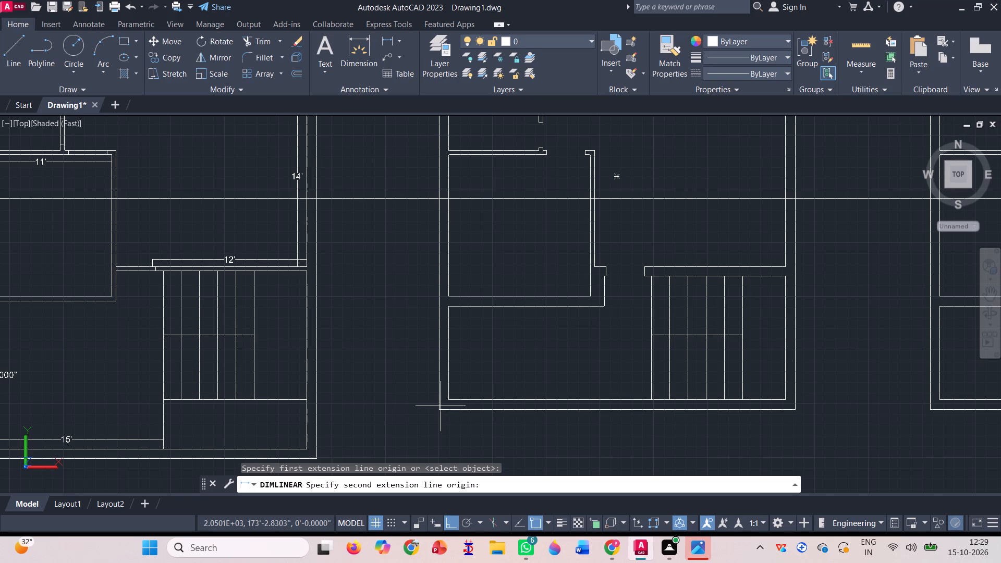
scroll(437, 404, "down", 3)
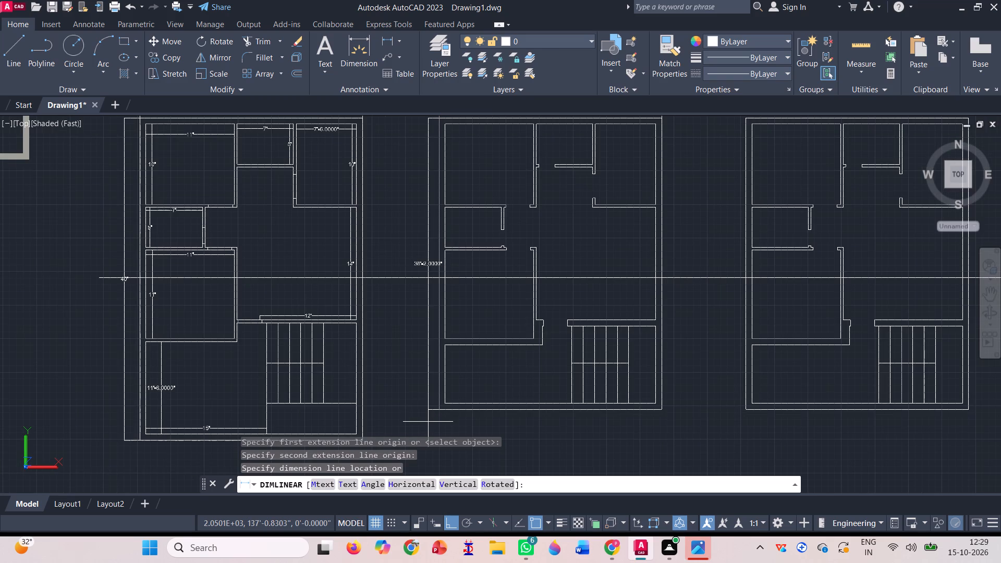
scroll(418, 411, "up", 1)
left_click(418, 410)
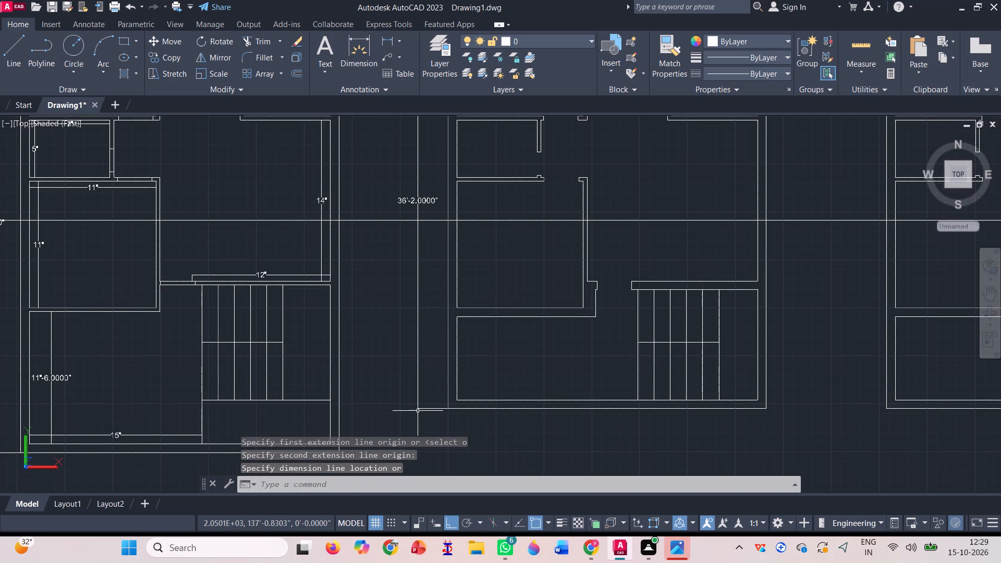
Start a copy and select the width and length dimensions of the first floor plan's three top rooms.
scroll(421, 399, "down", 2)
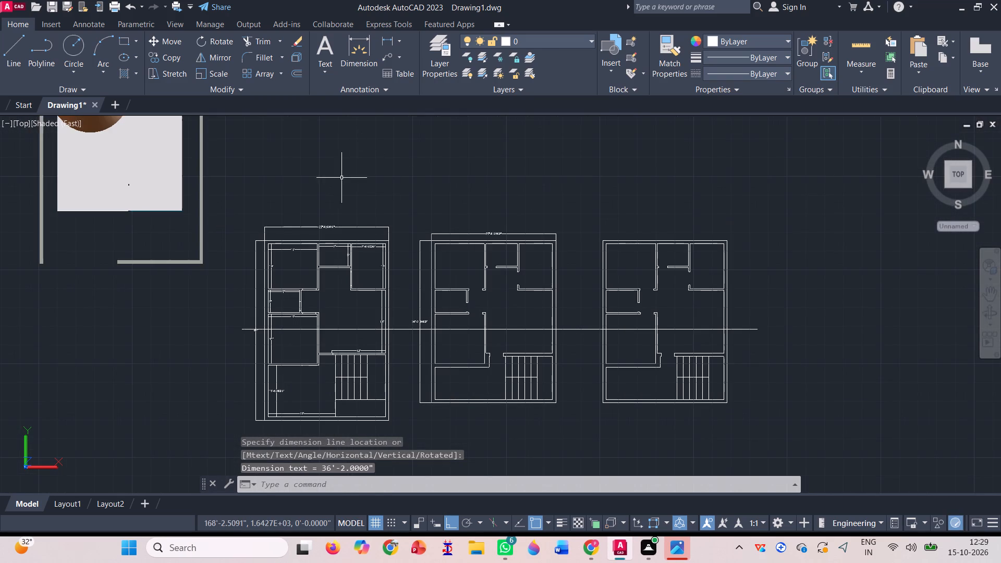
left_click(172, 55)
scroll(291, 279, "up", 3)
scroll(235, 185, "up", 3)
left_click(251, 217)
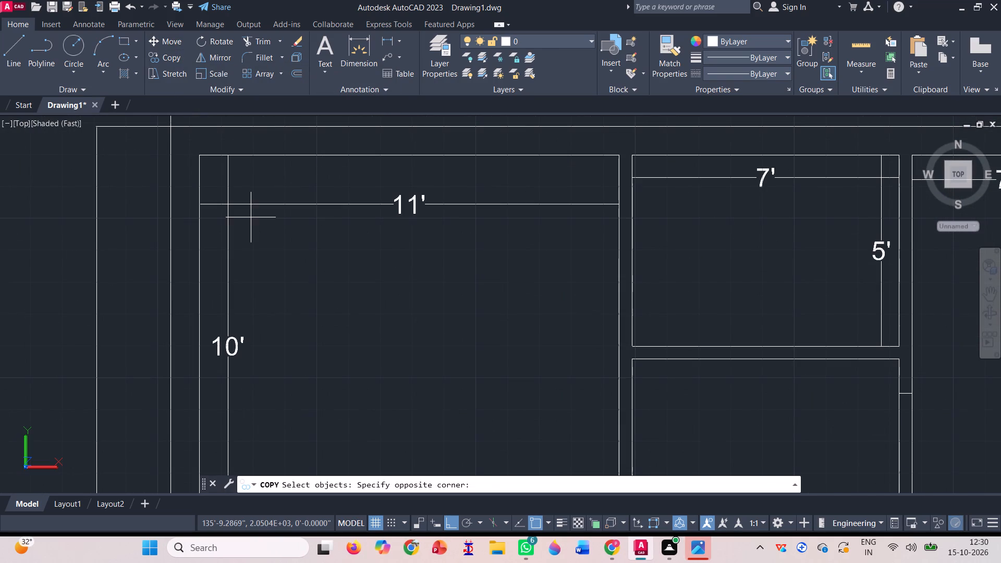
left_click(222, 200)
scroll(246, 216, "down", 2)
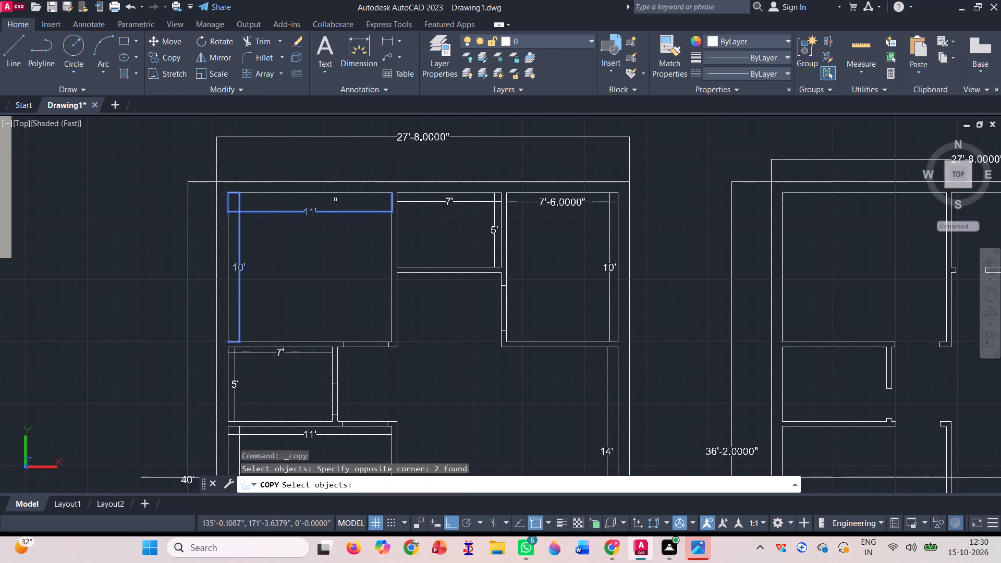
scroll(461, 192, "up", 3)
left_click(568, 243)
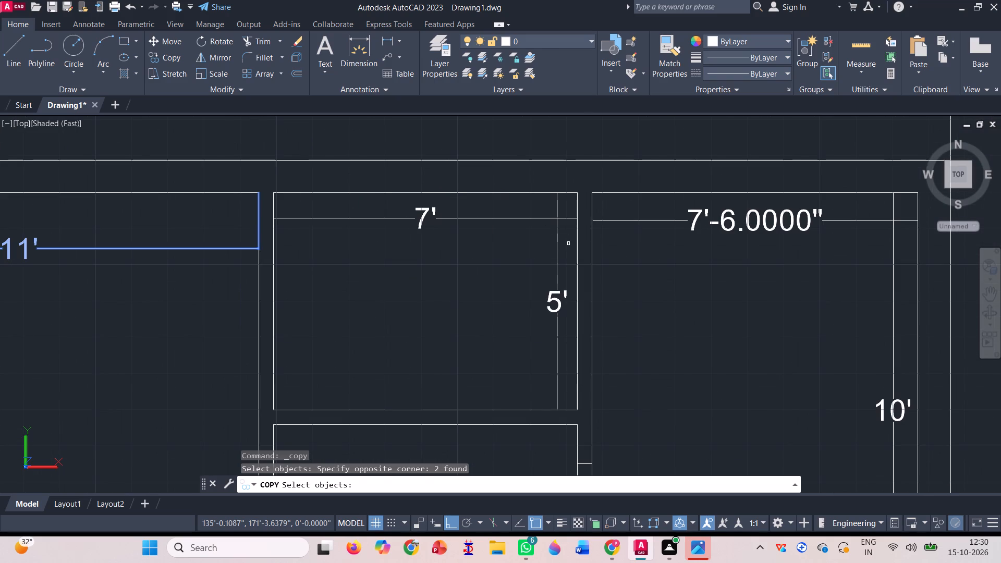
left_click(539, 205)
scroll(408, 230, "down", 1)
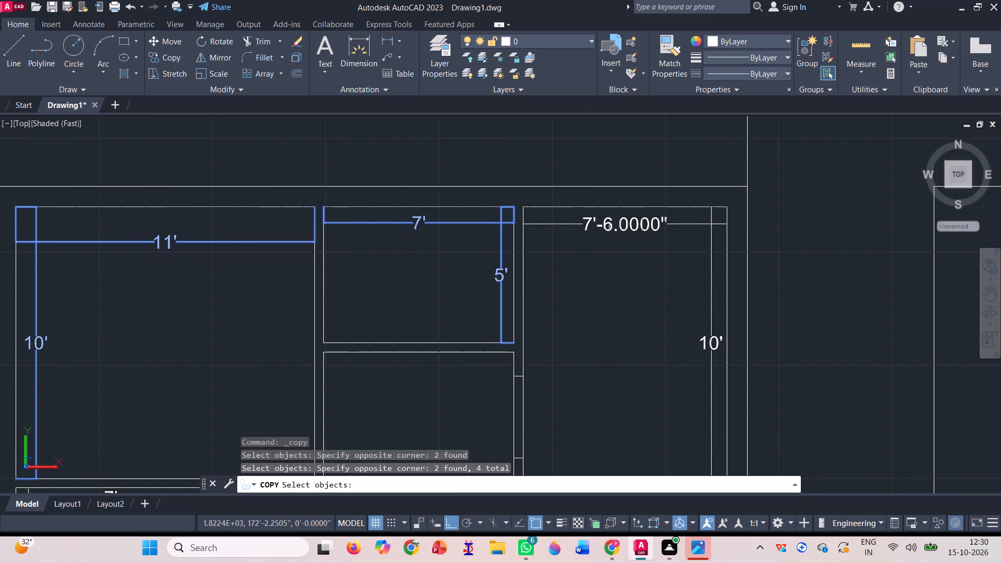
left_click(675, 253)
left_click(637, 216)
scroll(561, 176, "down", 2)
scroll(617, 249, "up", 6)
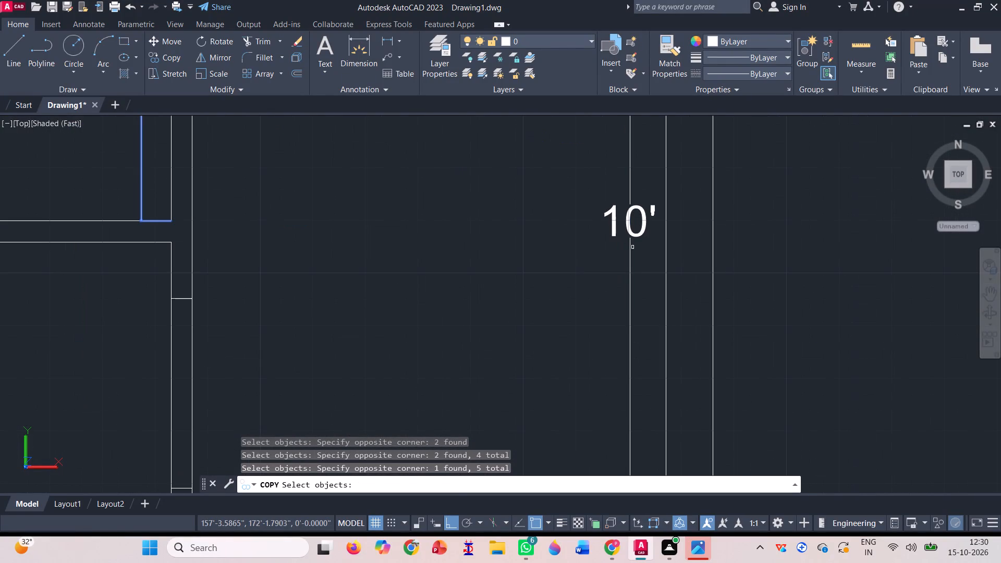
left_click(642, 260)
left_click(607, 216)
scroll(603, 213, "down", 4)
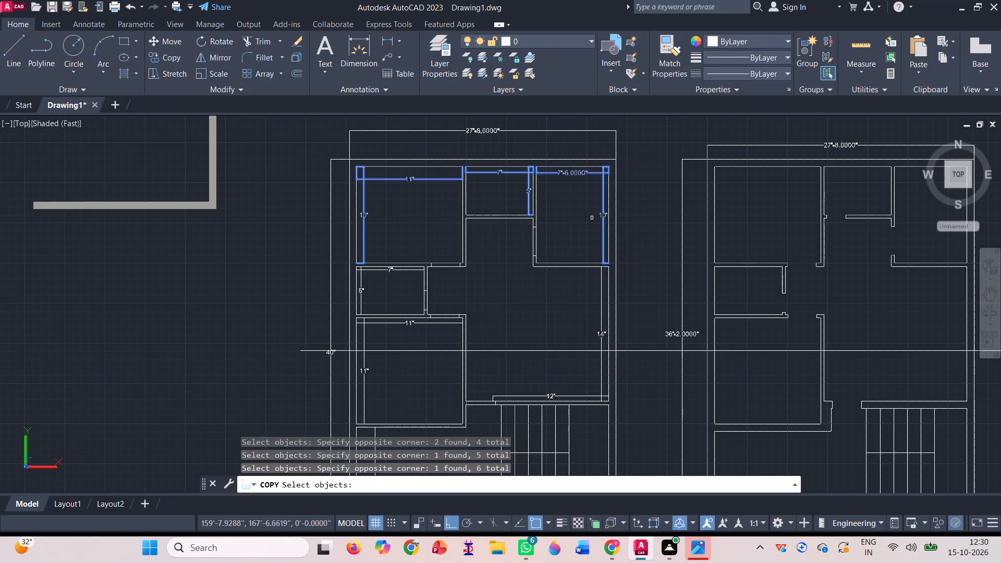
Add the central hall's 14' length and 12' width dimensions to the copy selection.
scroll(594, 377, "up", 3)
left_click(621, 366)
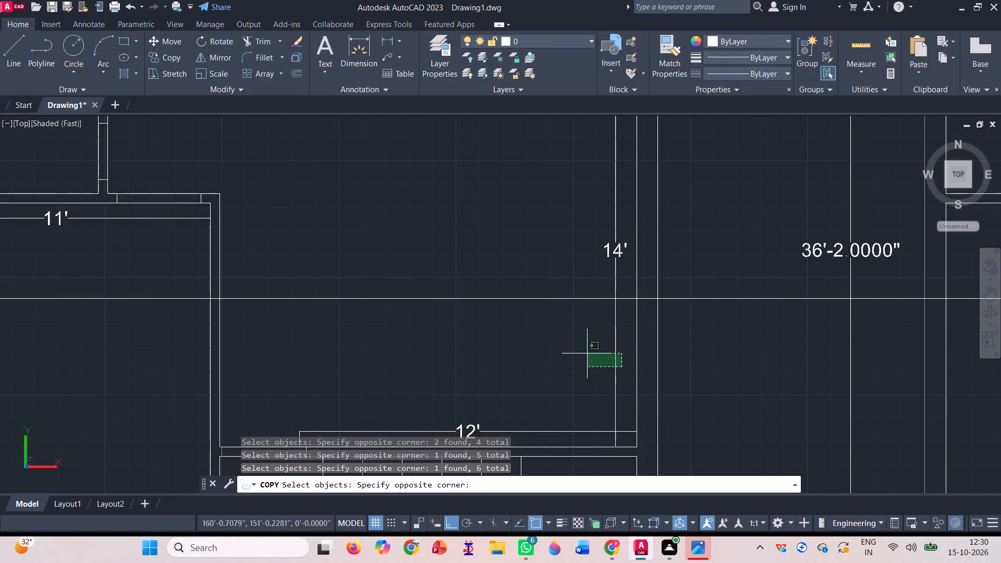
left_click(587, 353)
scroll(540, 259, "down", 2)
scroll(502, 352, "up", 3)
scroll(516, 272, "up", 2)
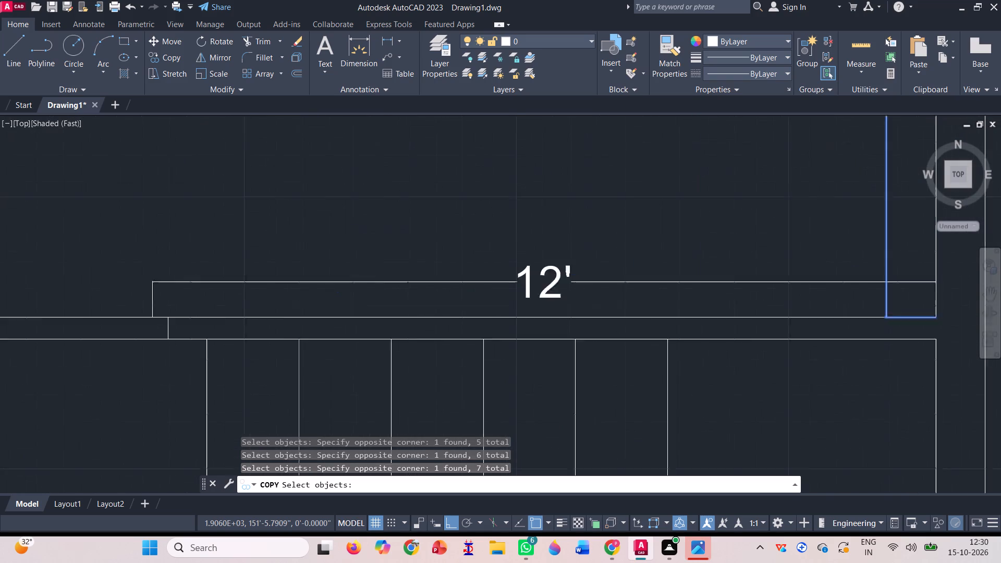
scroll(516, 270, "up", 1)
left_click(596, 309)
left_click(517, 239)
scroll(578, 261, "down", 2)
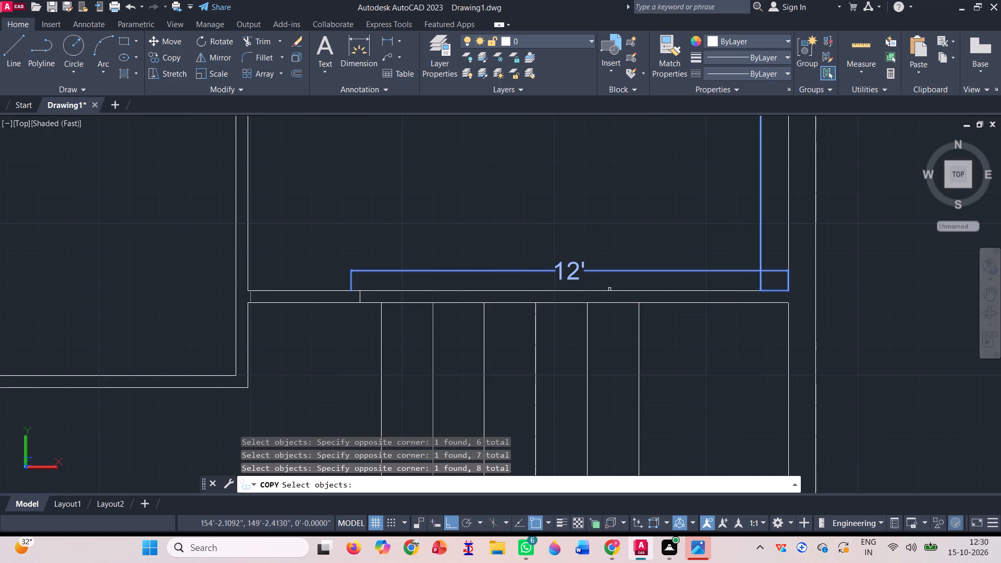
scroll(621, 298, "down", 2)
scroll(363, 326, "down", 1)
Add the dimension pairs of the small left room, the room below it and the bottom-left area to the copy selection.
scroll(343, 189, "up", 3)
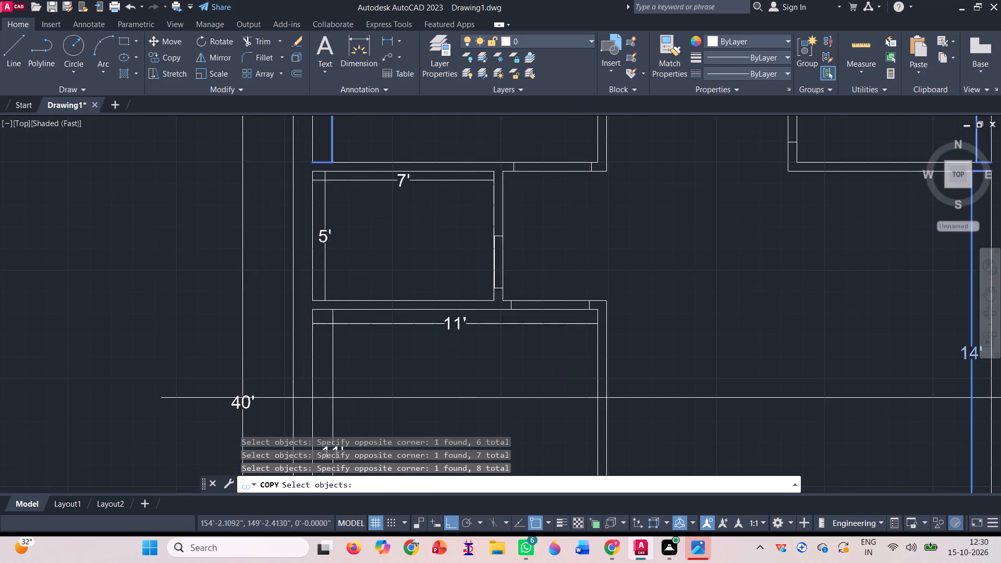
scroll(337, 168, "up", 3)
left_click(317, 190)
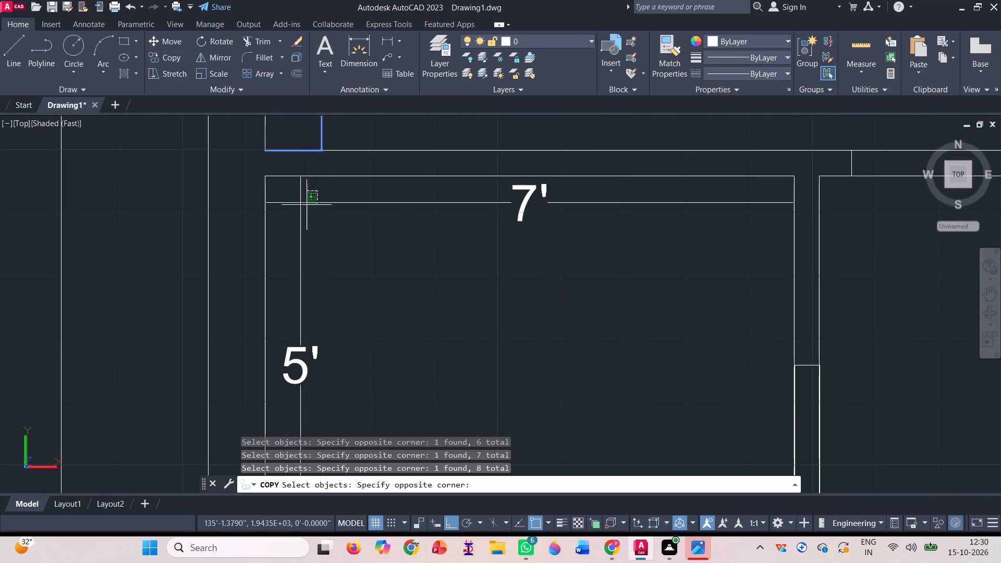
left_click(284, 232)
scroll(300, 214, "down", 3)
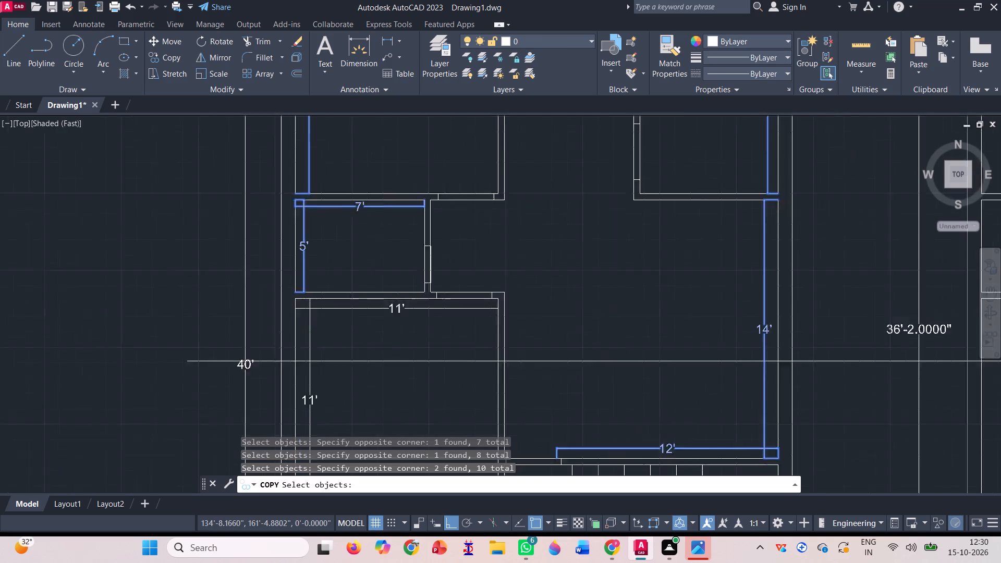
scroll(309, 200, "down", 1)
scroll(329, 280, "up", 3)
scroll(273, 240, "up", 3)
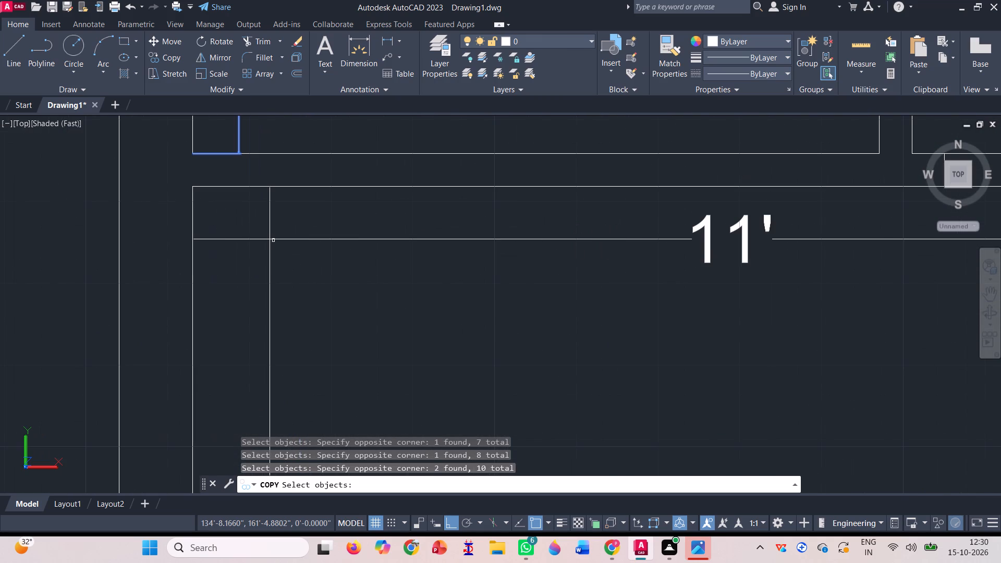
left_click(295, 228)
left_click(239, 253)
scroll(275, 245, "down", 5)
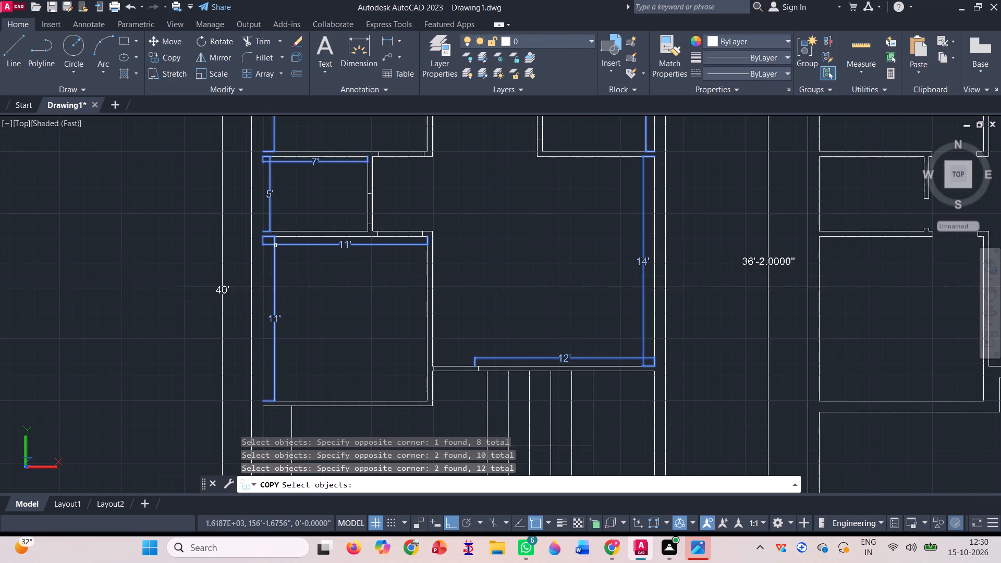
scroll(287, 247, "down", 2)
scroll(284, 358, "up", 3)
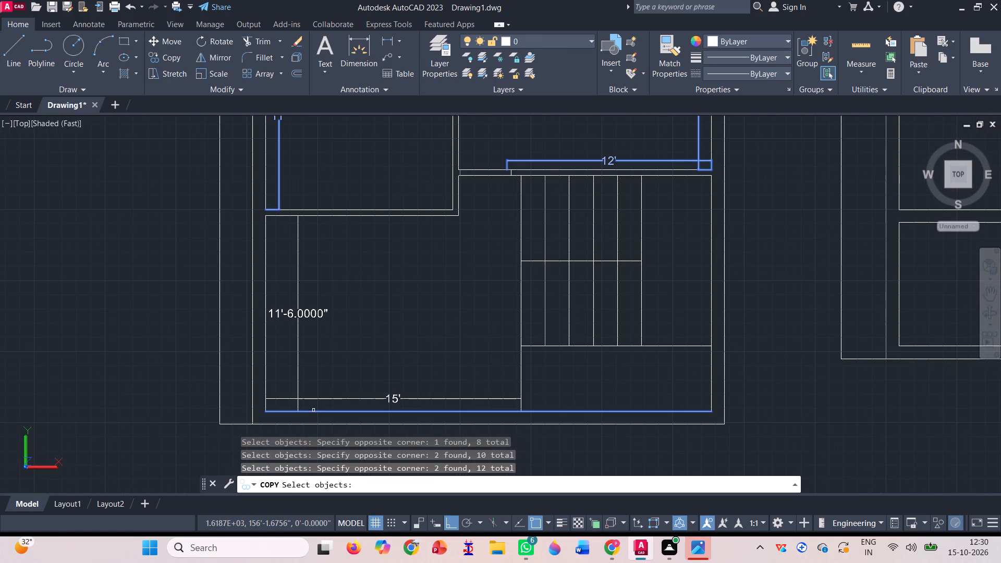
left_click(307, 401)
left_click(289, 388)
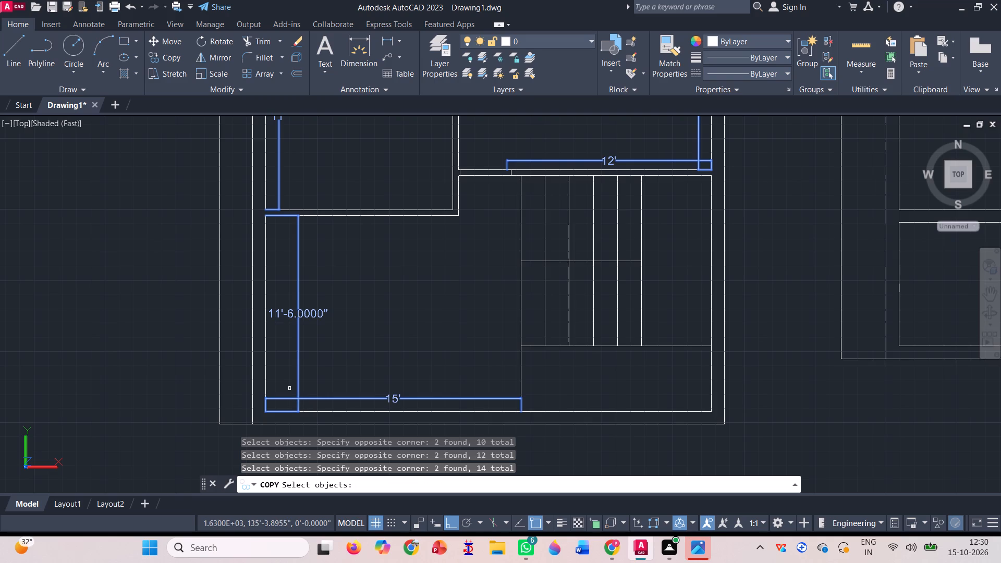
scroll(376, 386, "down", 3)
scroll(344, 255, "up", 3)
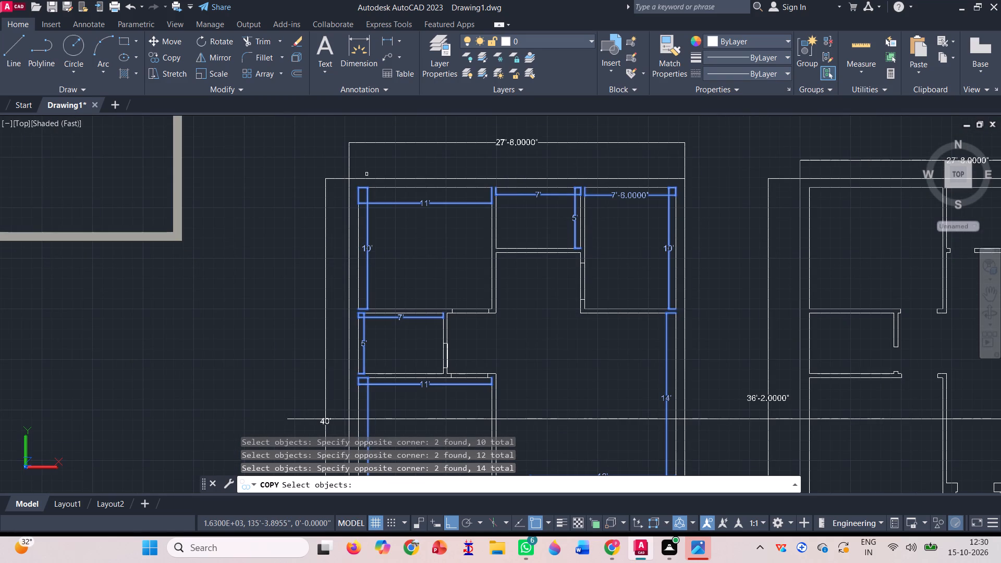
Copy the selected dimensions from the first plan's inner top-left corner to the middle plan's inner top-left corner.
key("space")
scroll(358, 185, "up", 1)
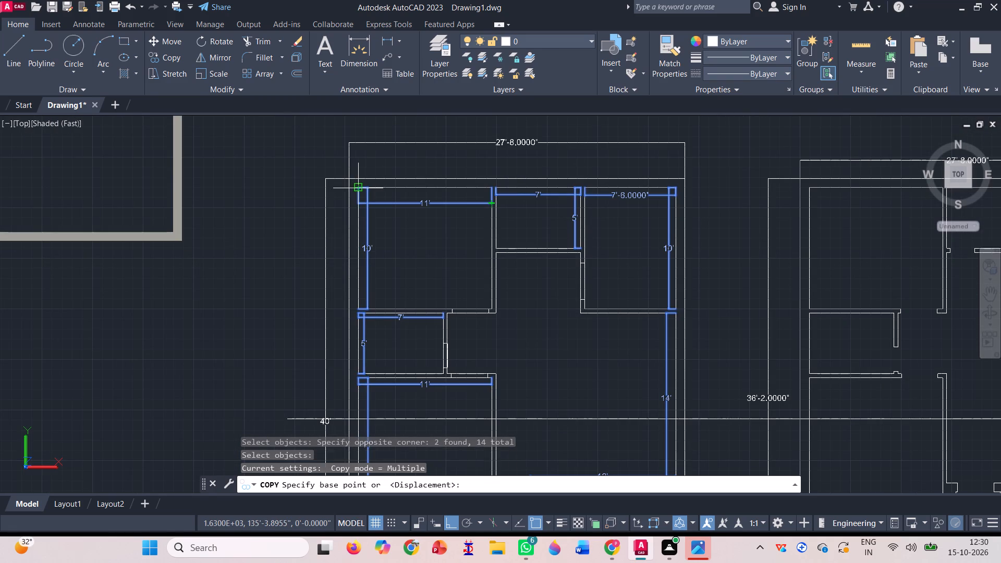
scroll(358, 185, "up", 2)
left_click(358, 185)
scroll(310, 201, "down", 2)
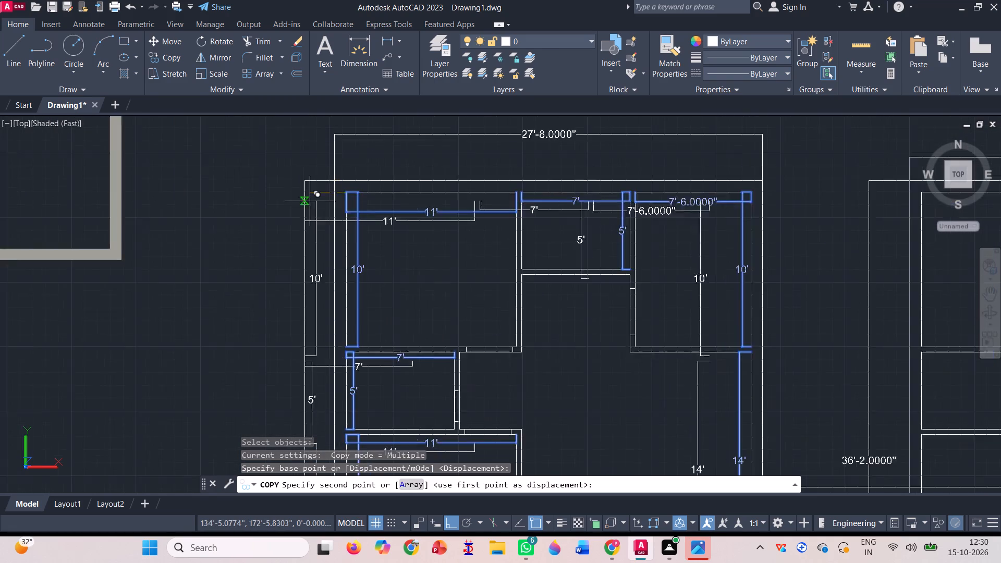
scroll(310, 201, "down", 2)
scroll(453, 183, "up", 3)
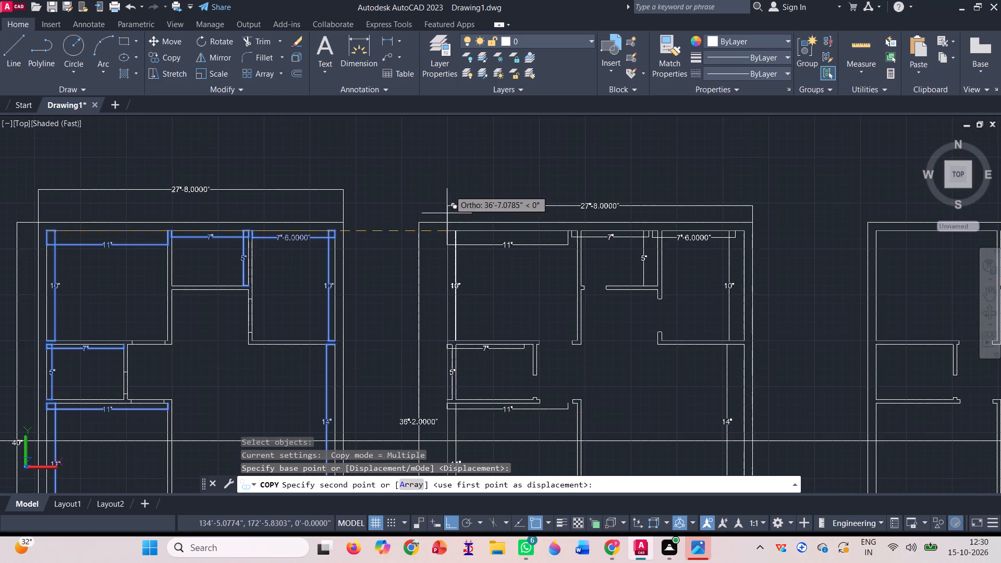
scroll(440, 244, "up", 3)
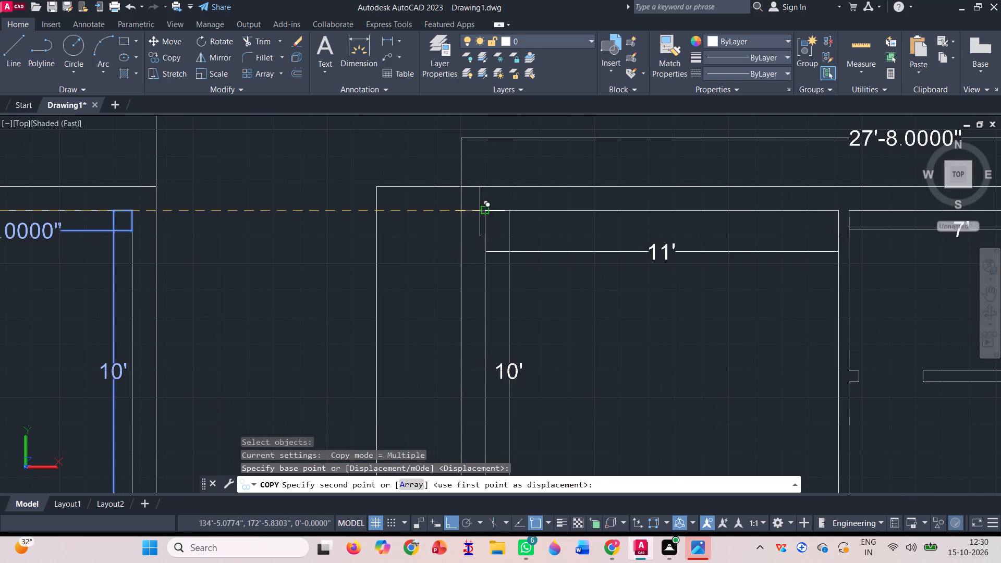
scroll(457, 211, "down", 1)
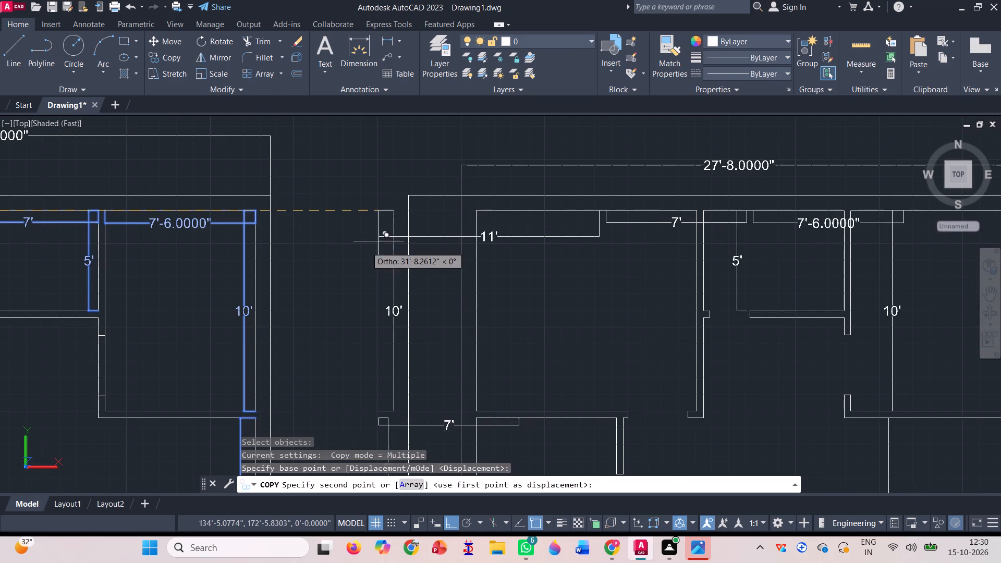
scroll(468, 210, "up", 2)
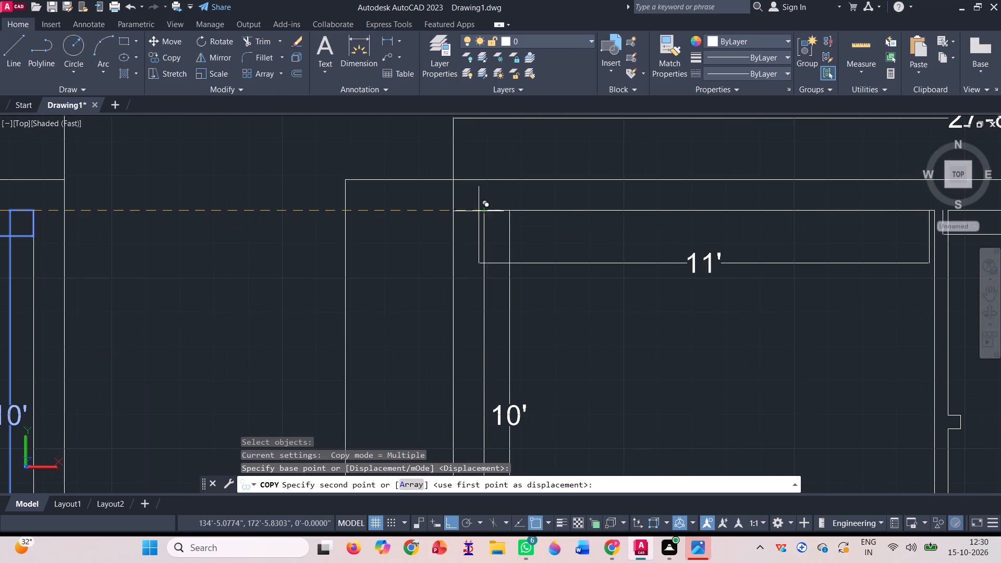
left_click(482, 214)
scroll(420, 224, "down", 5)
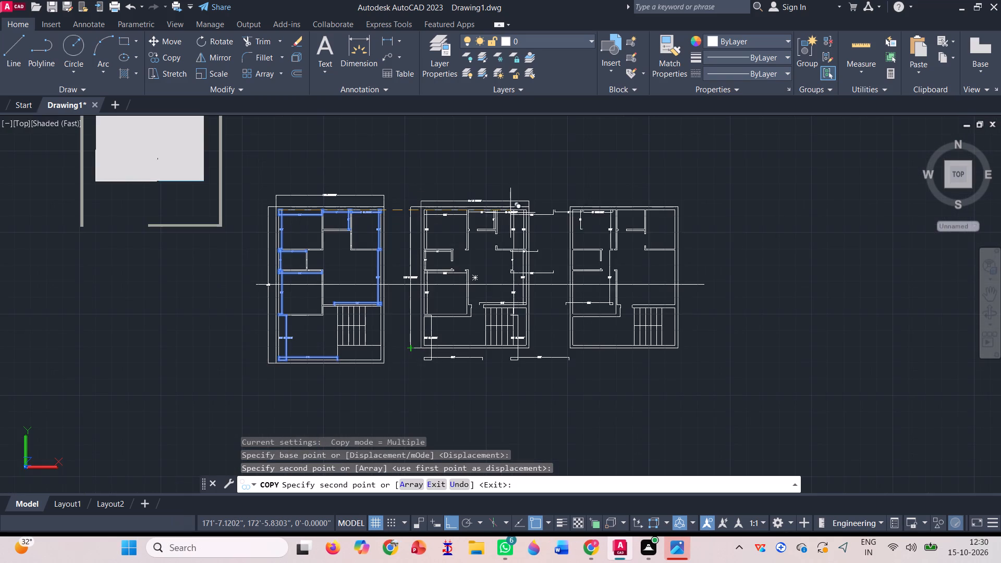
Place another copy of the room dimensions at the third plan's inner top-left corner and finish copying.
scroll(564, 209, "up", 5)
left_click(592, 211)
scroll(586, 204, "down", 1)
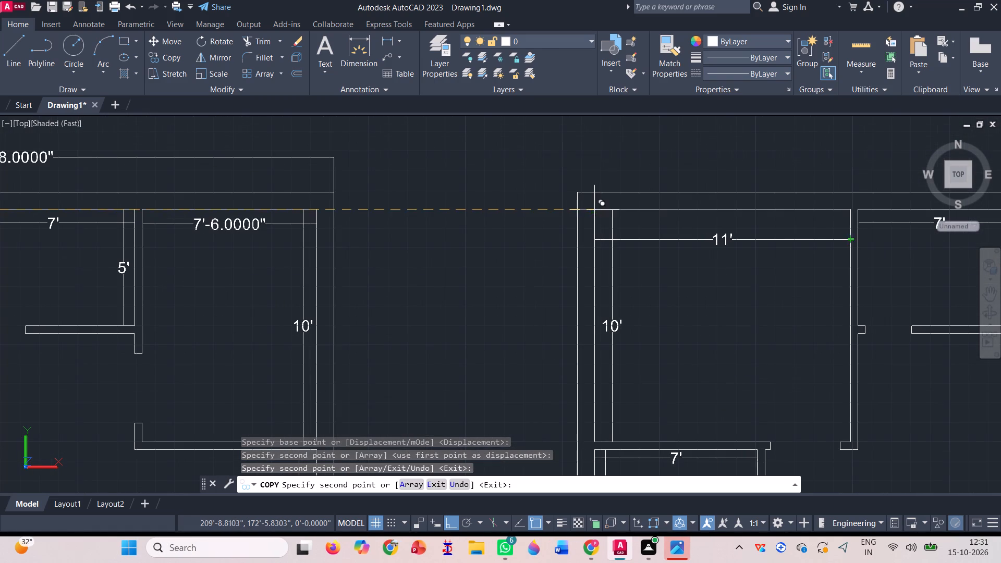
scroll(586, 204, "down", 3)
key("space")
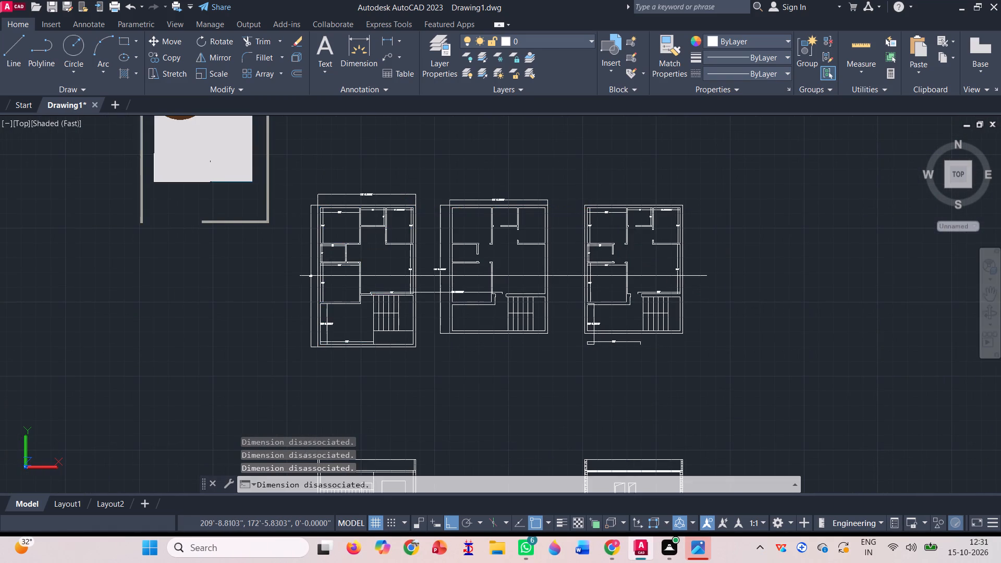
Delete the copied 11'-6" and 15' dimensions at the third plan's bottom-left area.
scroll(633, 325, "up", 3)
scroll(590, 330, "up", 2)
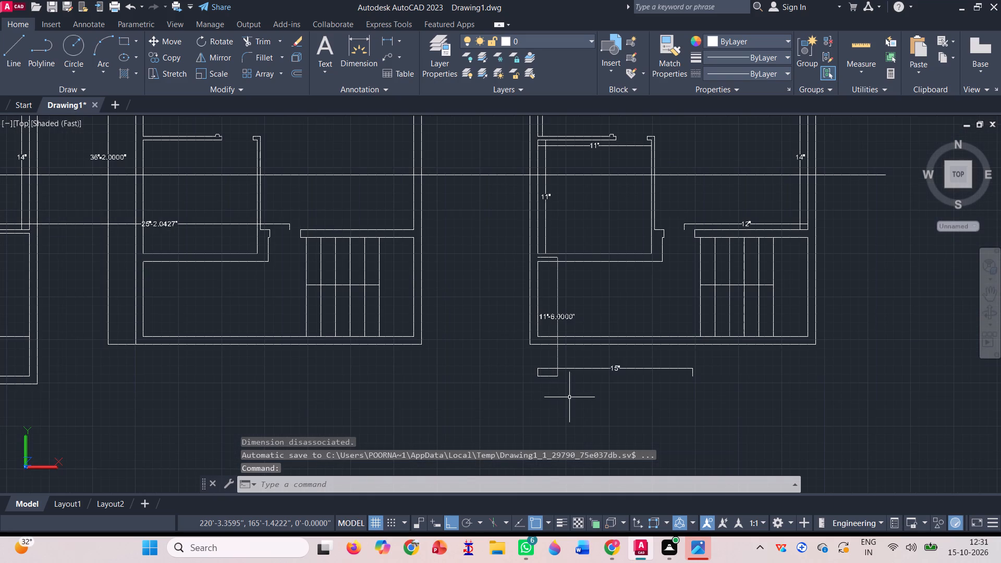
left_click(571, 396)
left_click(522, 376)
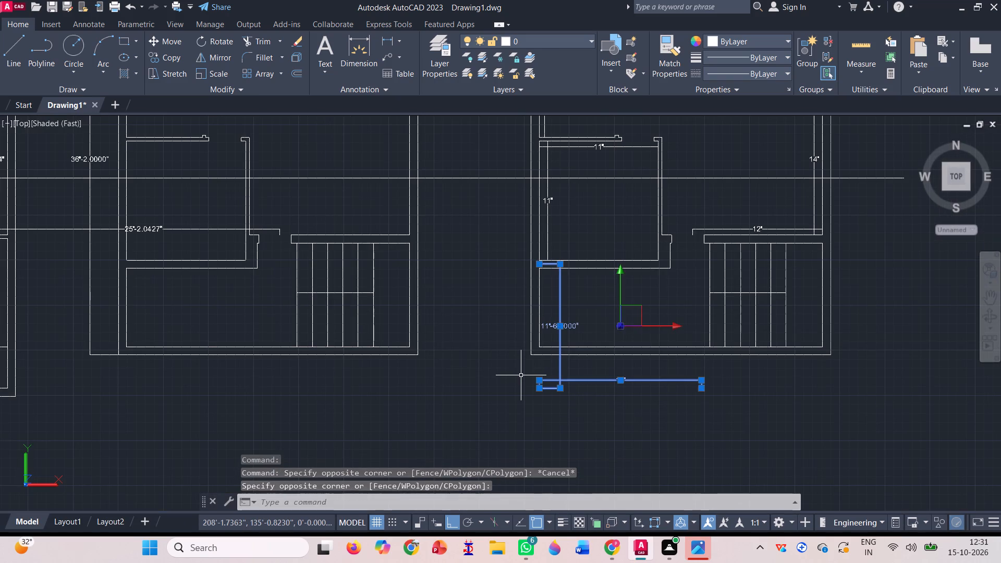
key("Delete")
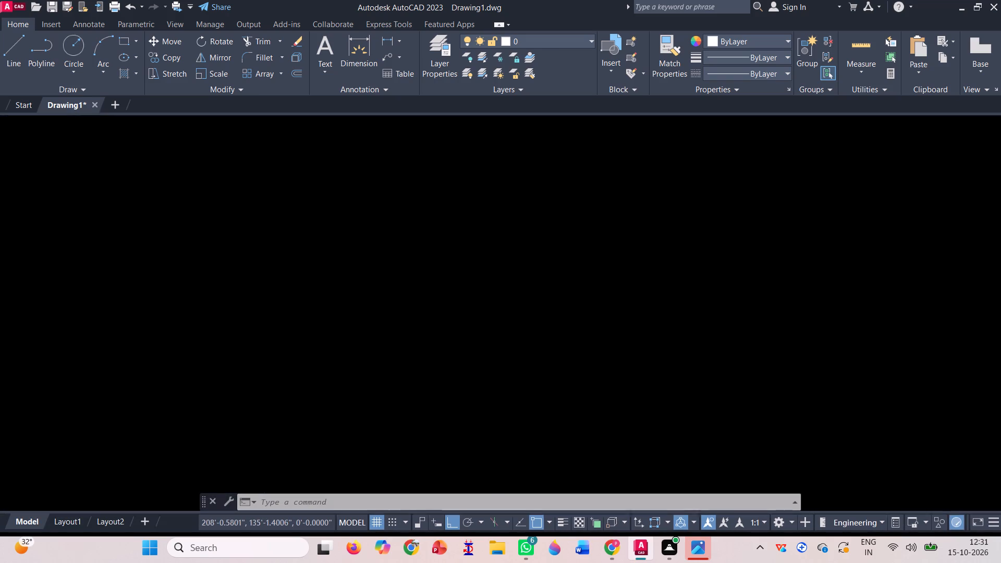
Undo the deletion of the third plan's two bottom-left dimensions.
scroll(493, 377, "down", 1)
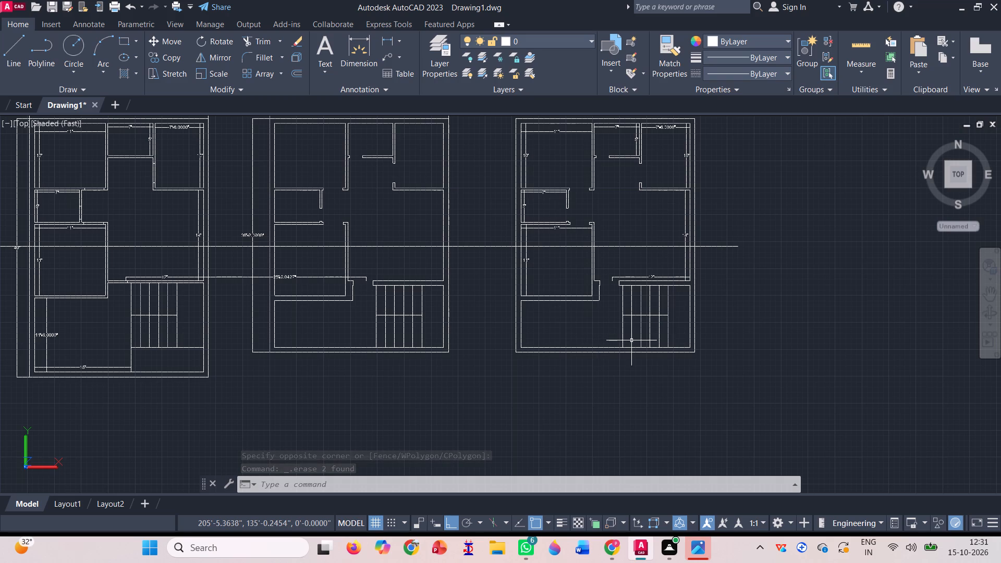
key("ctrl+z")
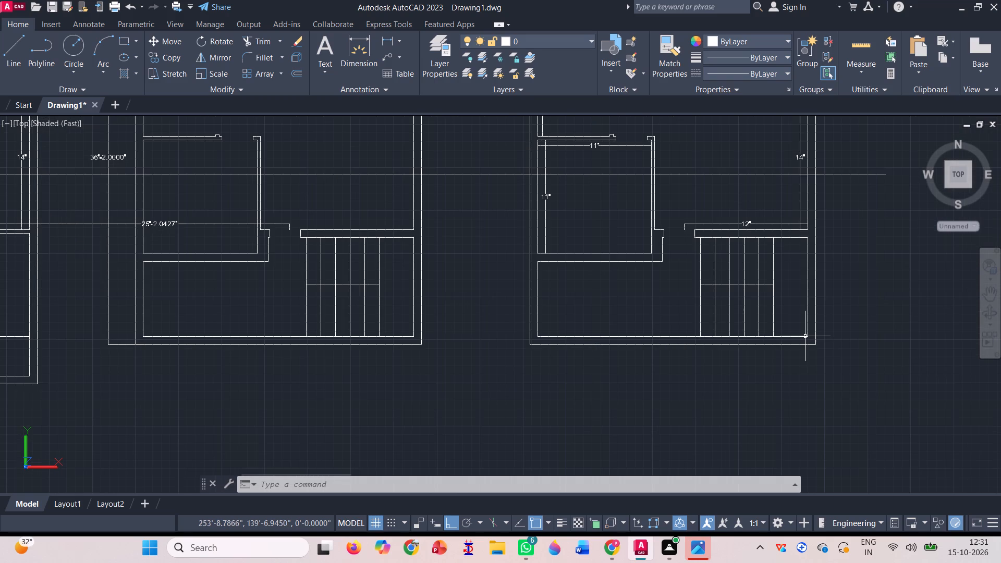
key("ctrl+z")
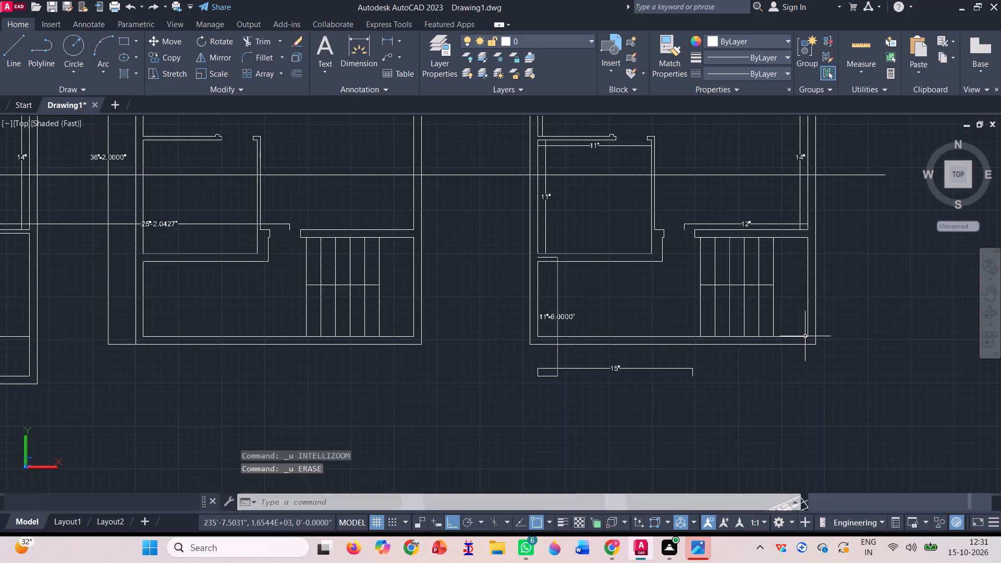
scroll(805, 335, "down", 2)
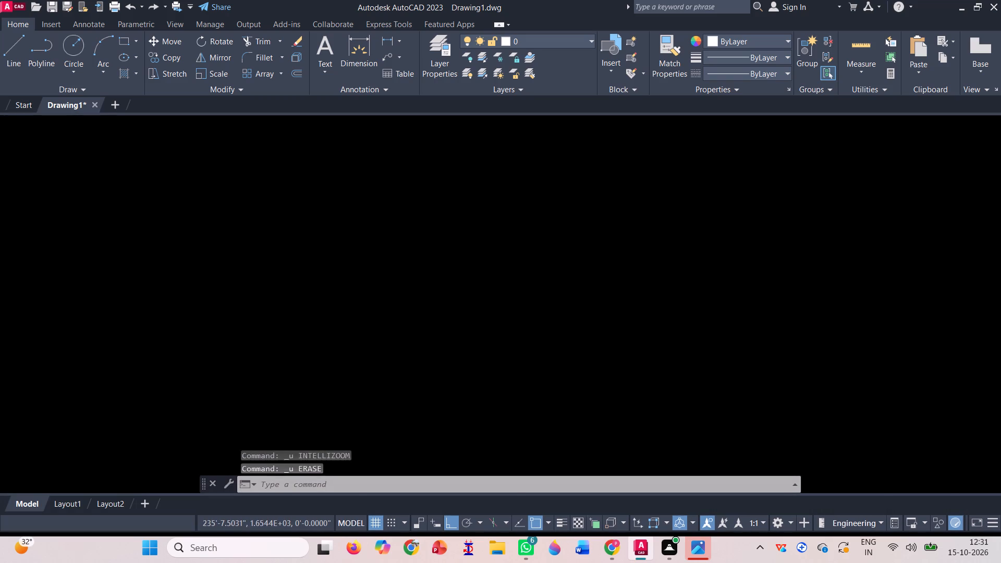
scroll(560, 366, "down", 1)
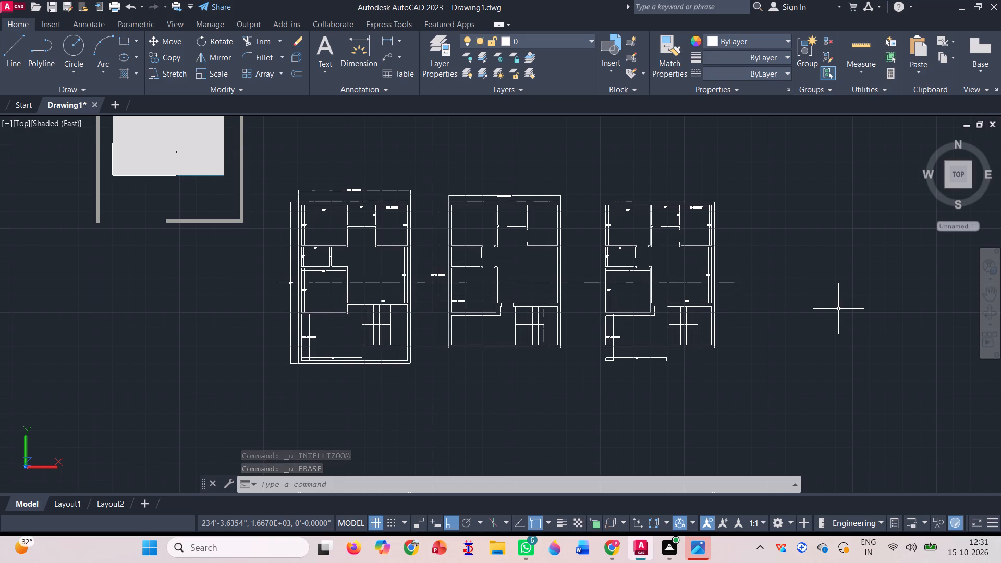
Delete the copied 11'-6" and 15' dimensions at the third plan's bottom-left area.
scroll(689, 362, "up", 2)
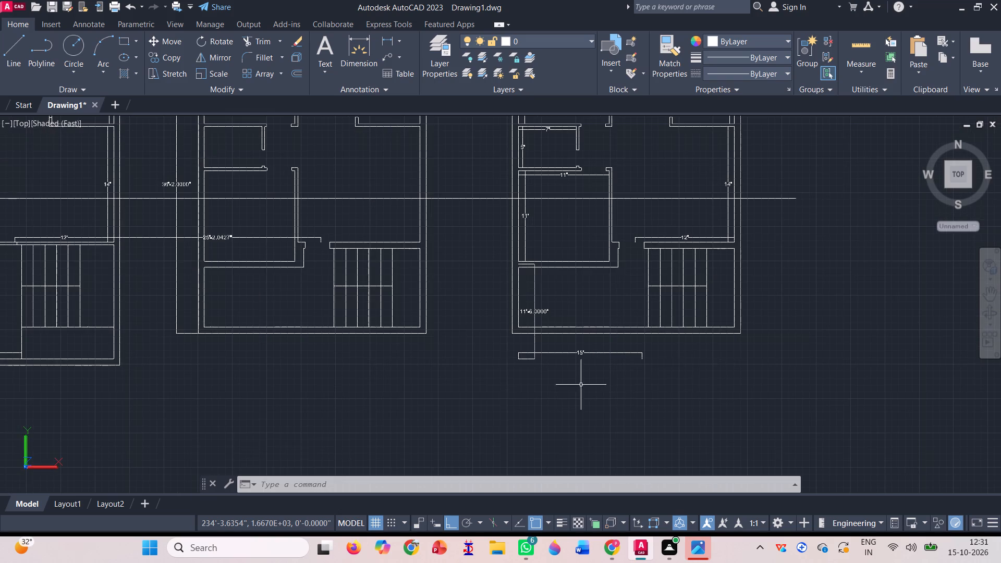
scroll(552, 372, "up", 3)
left_click(556, 374)
left_click(401, 317)
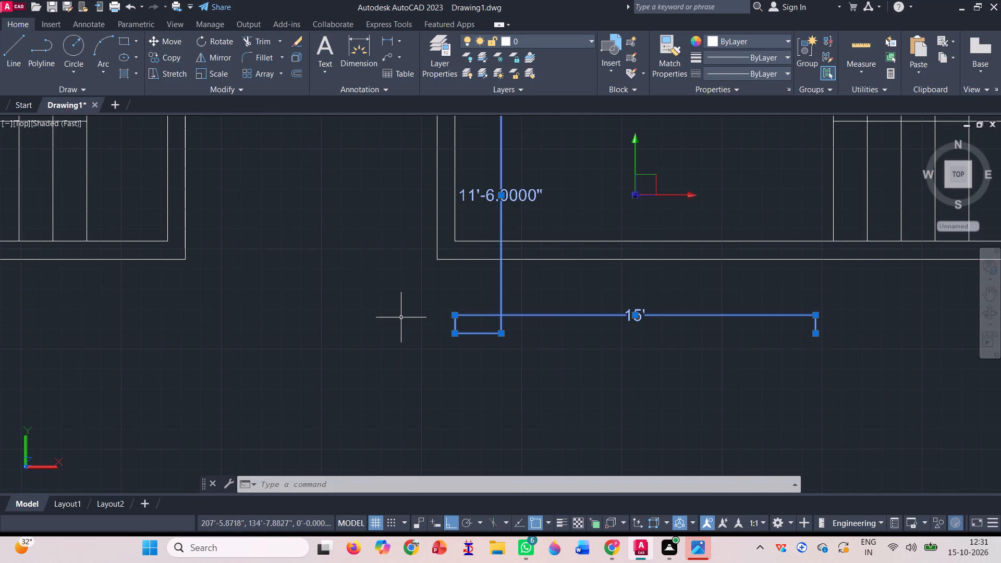
key("Delete")
scroll(410, 388, "down", 2)
scroll(502, 388, "down", 1)
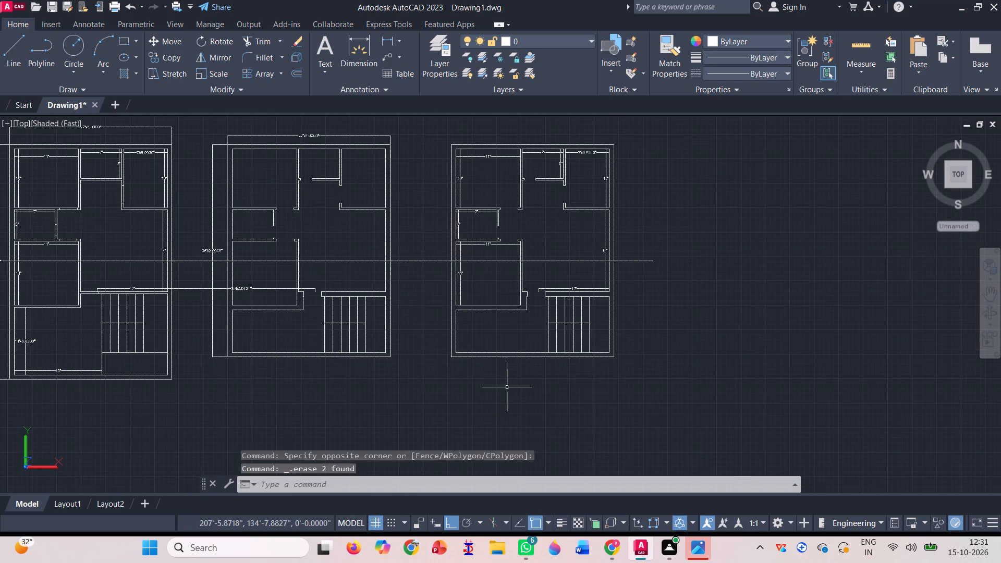
Start copying the third plan's room dimensions, selecting the 11', 10', 7', 5', 7'-6" and 10' dimensions of its three top rooms.
scroll(494, 148, "up", 3)
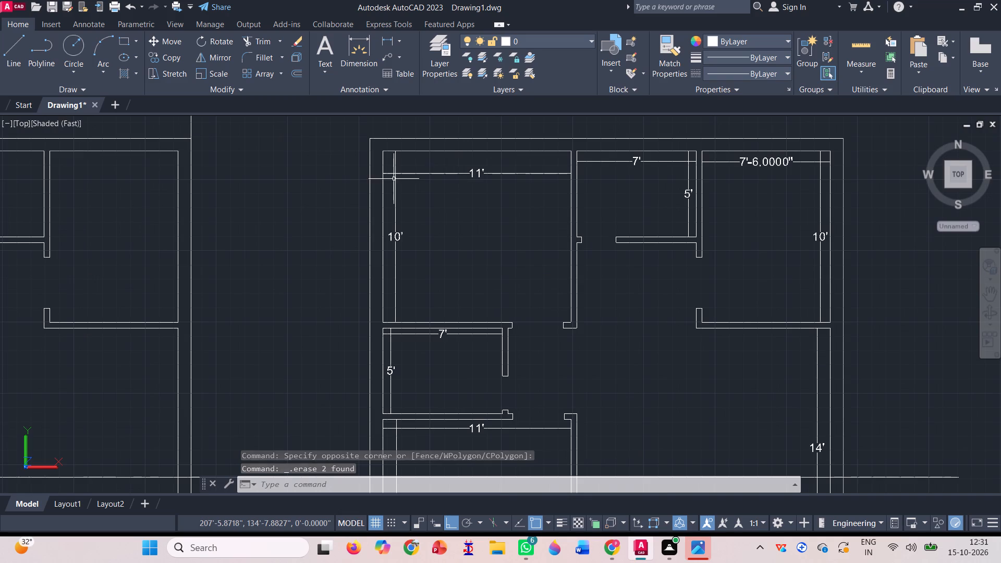
scroll(394, 178, "up", 2)
left_click(432, 191)
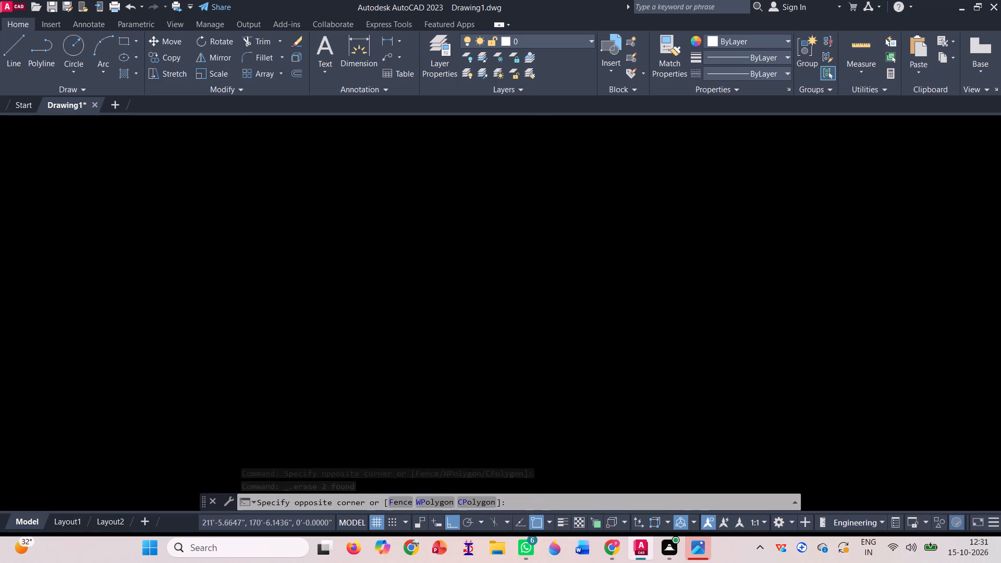
left_click(480, 222)
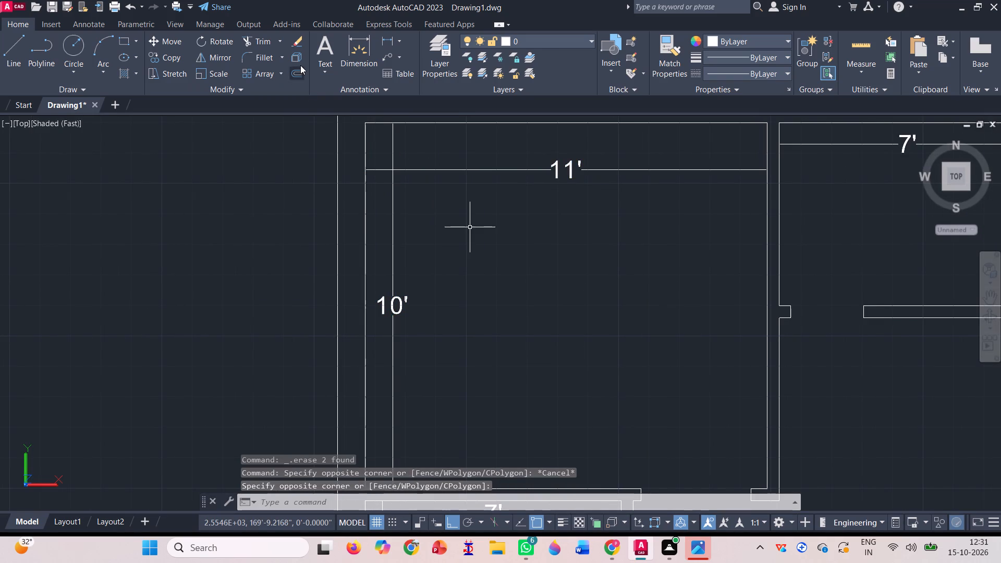
left_click(174, 62)
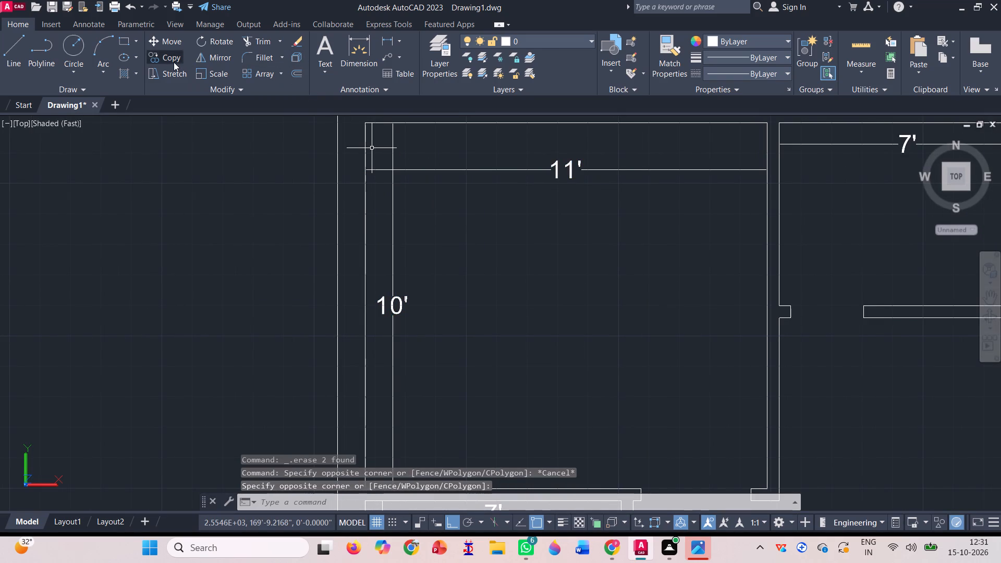
left_click(417, 200)
left_click(376, 161)
scroll(362, 189, "down", 2)
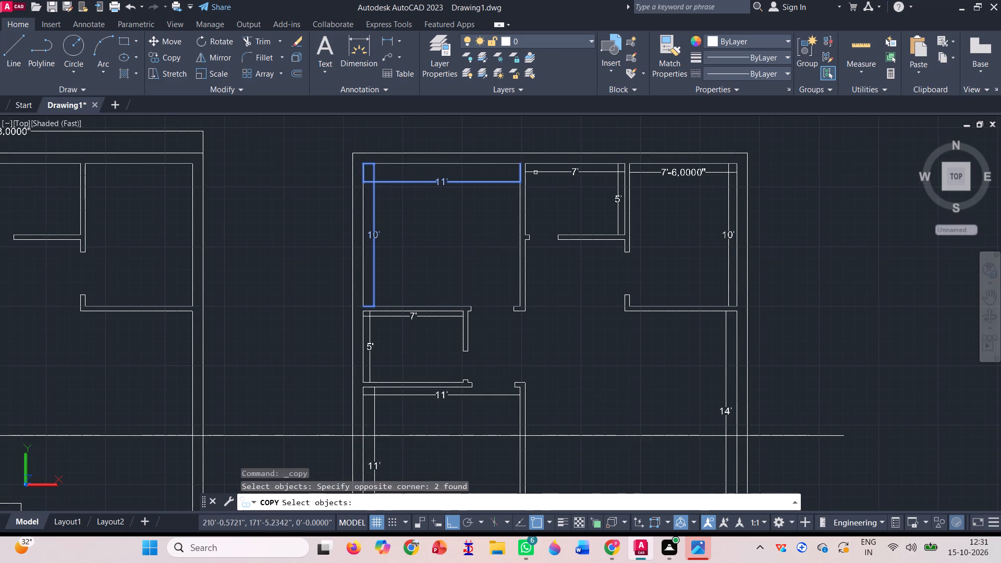
scroll(614, 161, "up", 3)
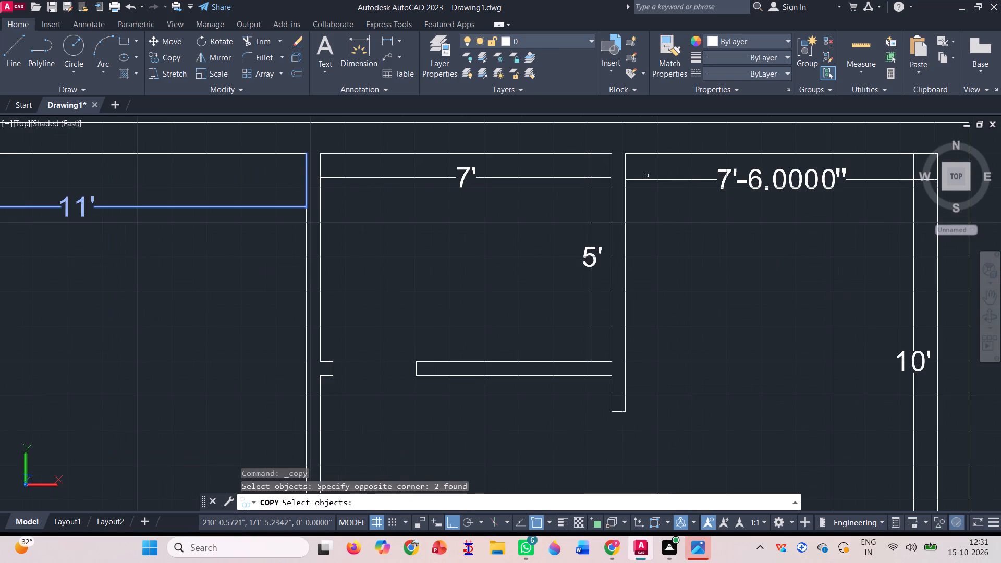
scroll(597, 160, "up", 3)
left_click(606, 239)
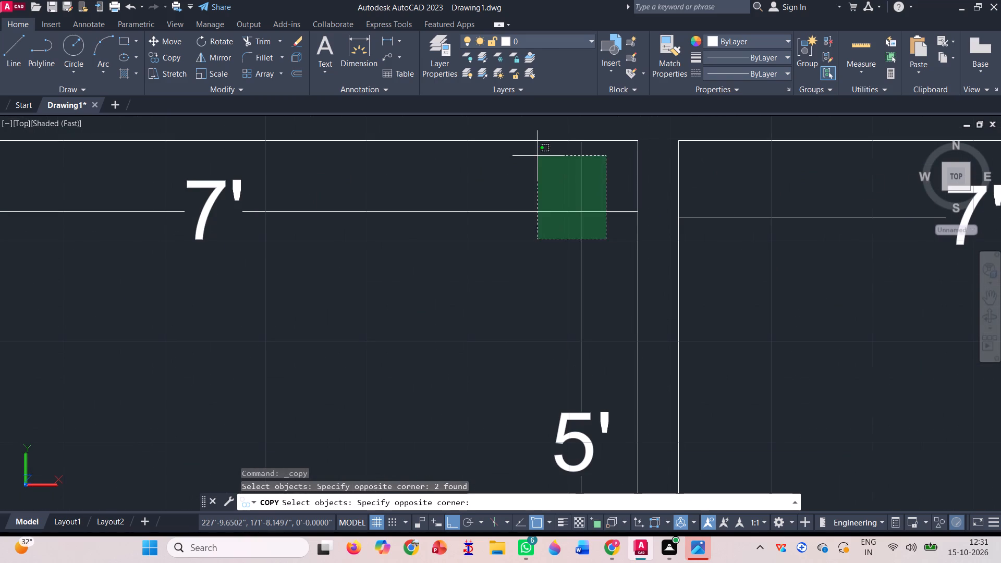
left_click(542, 170)
scroll(516, 210, "down", 2)
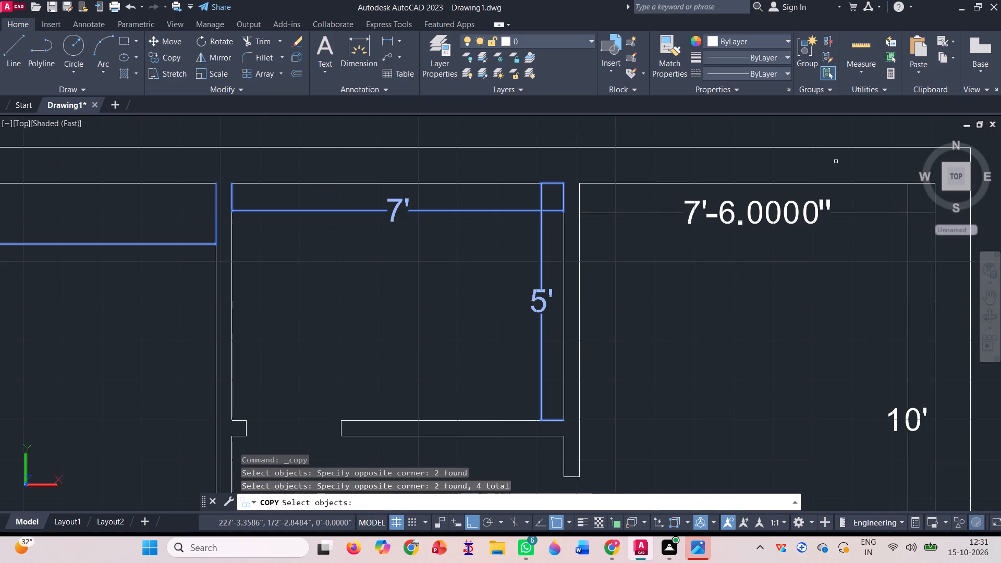
scroll(913, 210, "up", 3)
left_click(921, 259)
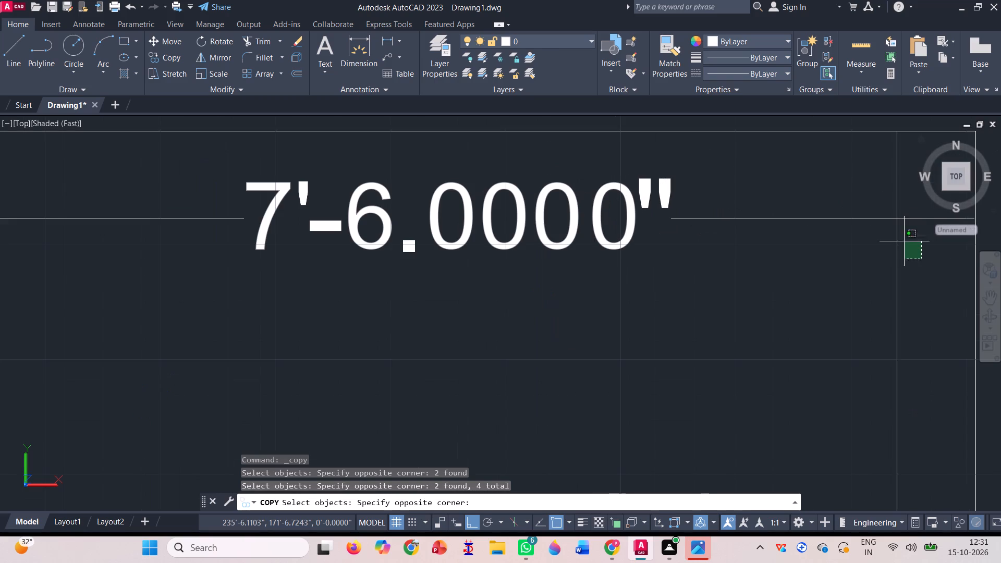
left_click(876, 200)
scroll(731, 217, "down", 3)
scroll(635, 143, "down", 2)
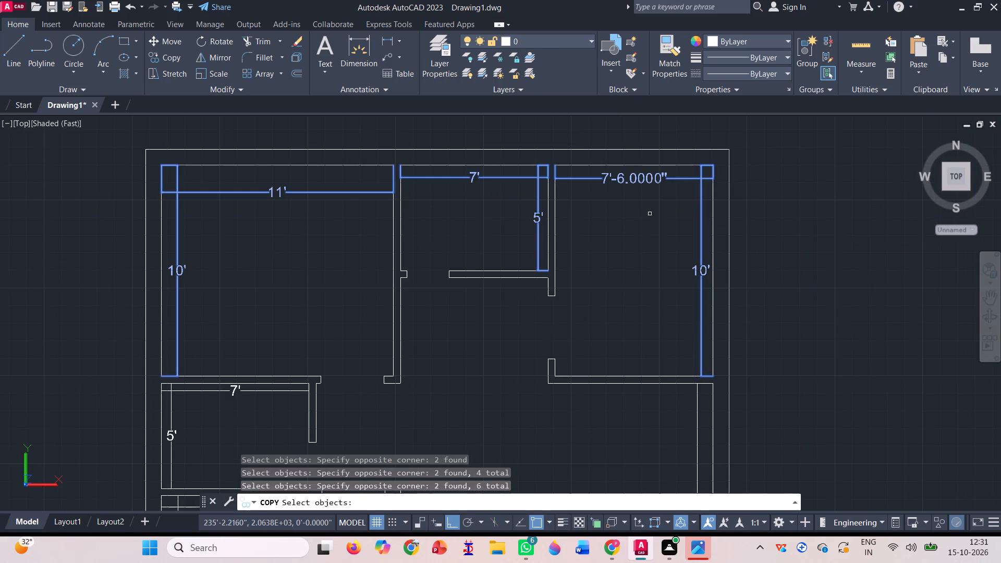
Add the third plan's 7' and 5', 11' and 11', and 12' and 14' dimensions to the copy selection and complete it.
scroll(638, 193, "down", 1)
scroll(580, 261, "down", 1)
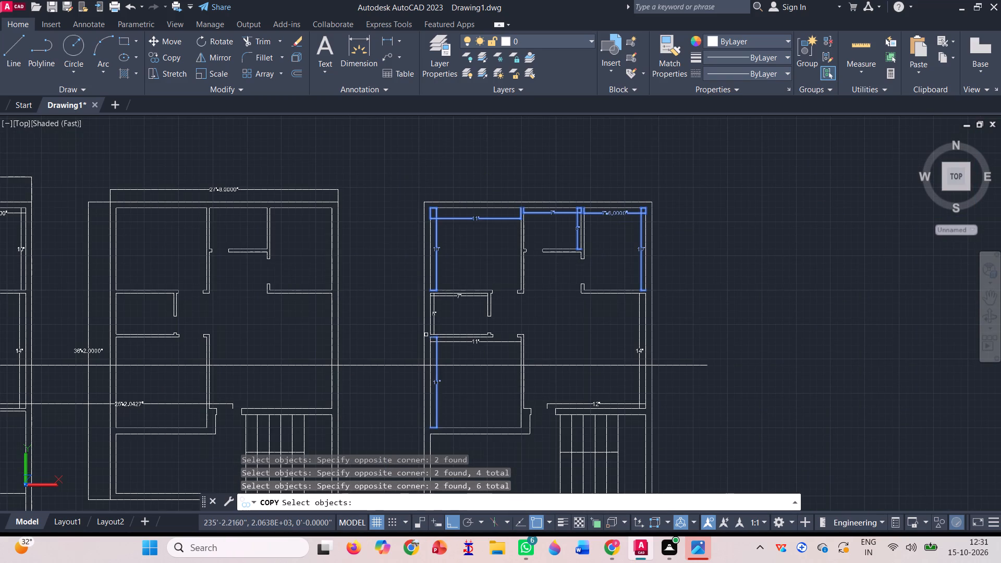
scroll(428, 326, "up", 3)
scroll(457, 241, "up", 3)
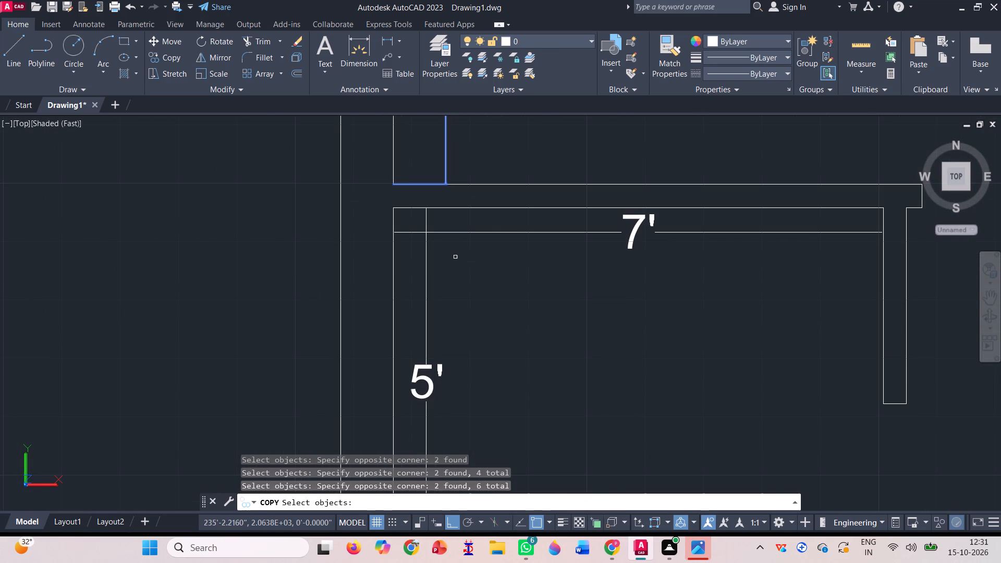
left_click(456, 263)
left_click(417, 231)
scroll(448, 219, "down", 3)
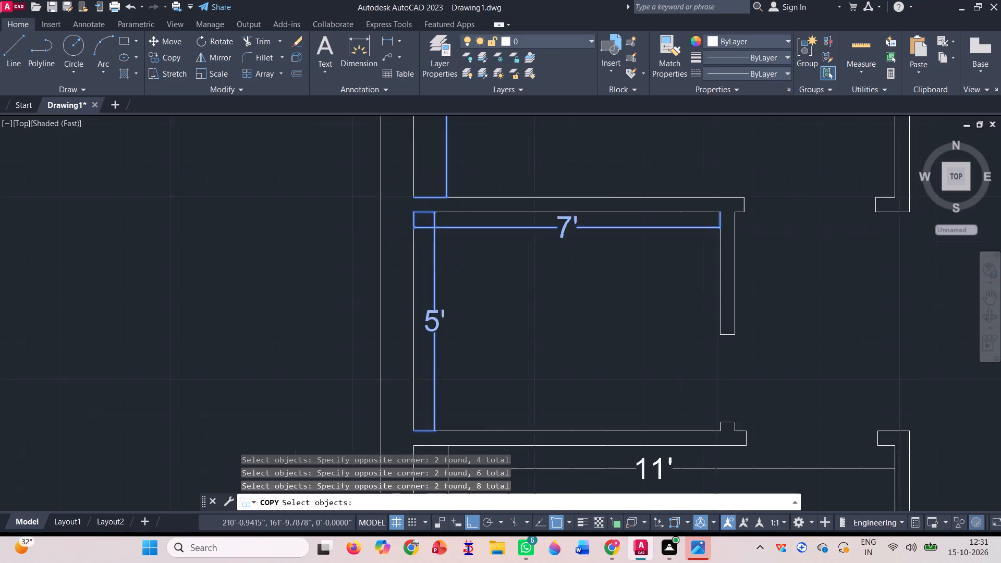
scroll(475, 169, "down", 2)
scroll(471, 264, "up", 3)
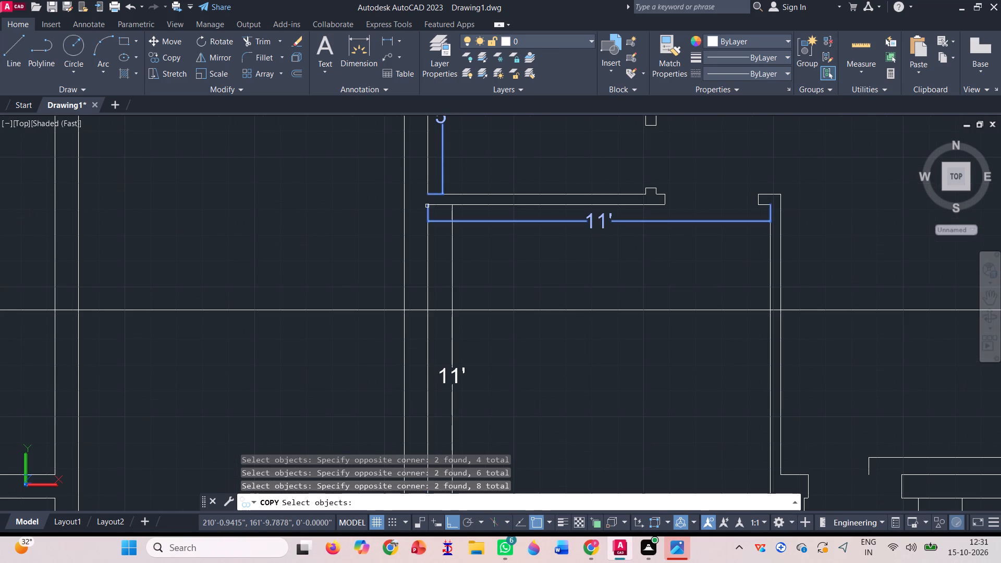
scroll(433, 212, "up", 4)
left_click(568, 283)
left_click(468, 231)
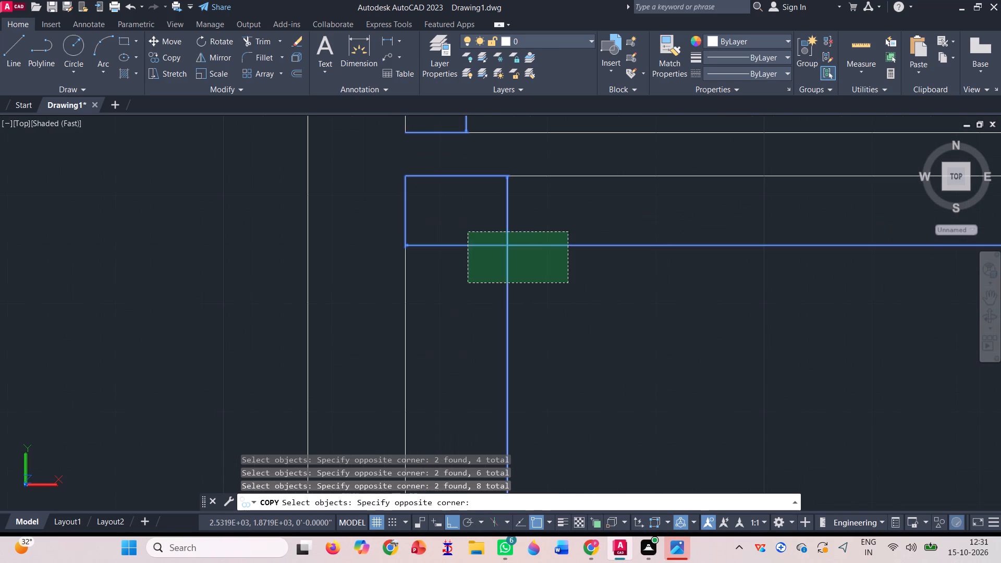
scroll(448, 222, "down", 3)
scroll(448, 179, "down", 2)
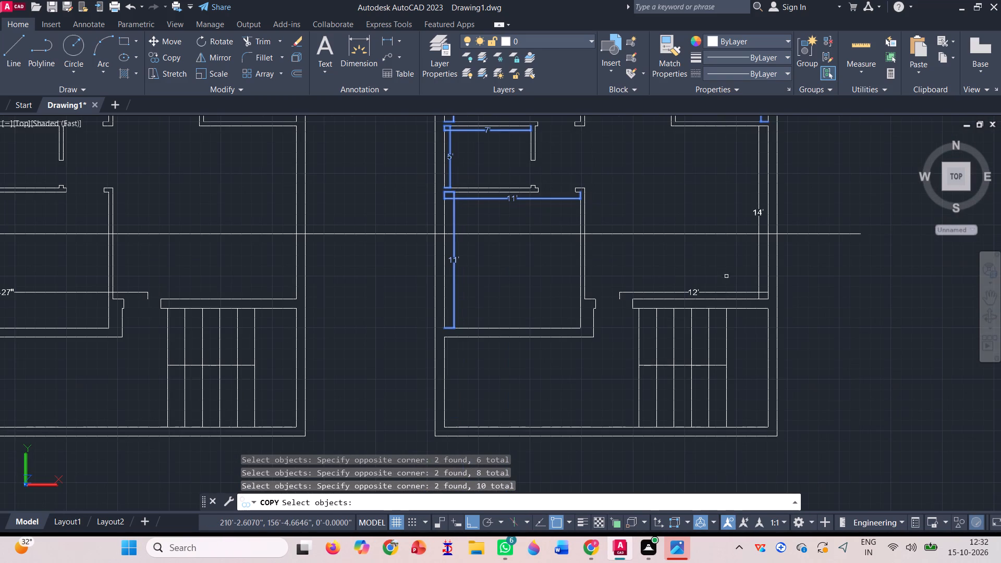
scroll(727, 274, "up", 2)
scroll(811, 316, "up", 3)
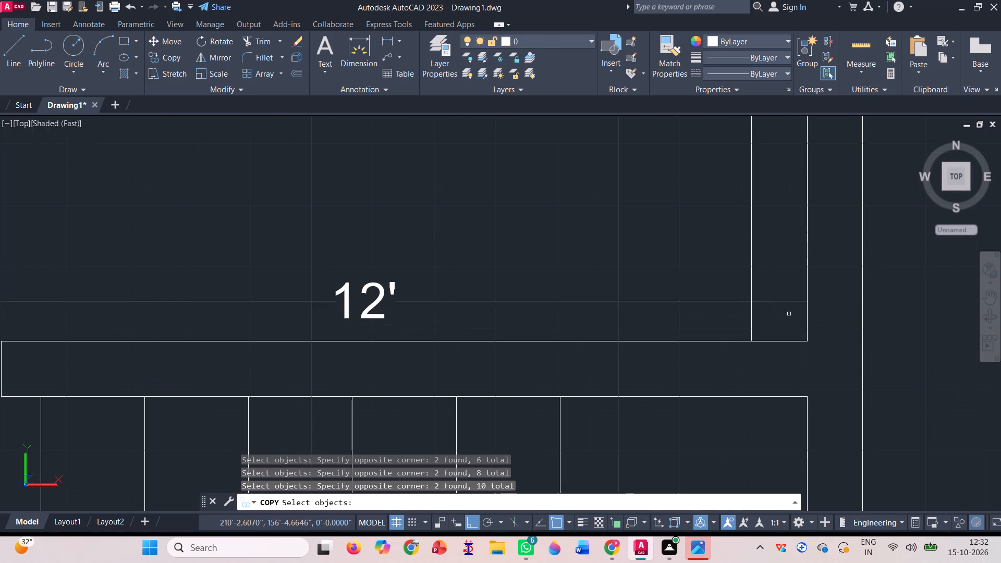
left_click(786, 315)
left_click(637, 272)
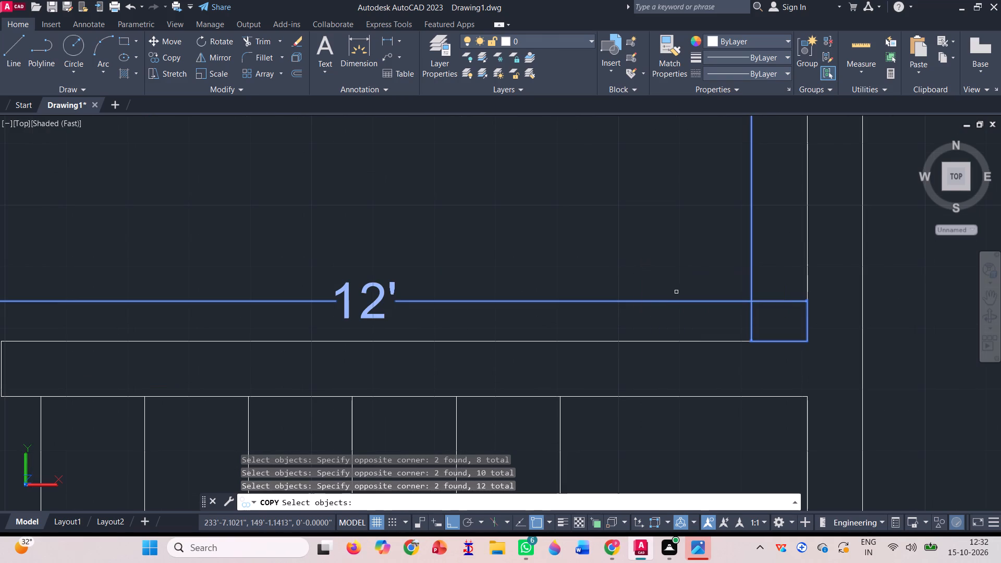
scroll(676, 293, "down", 5)
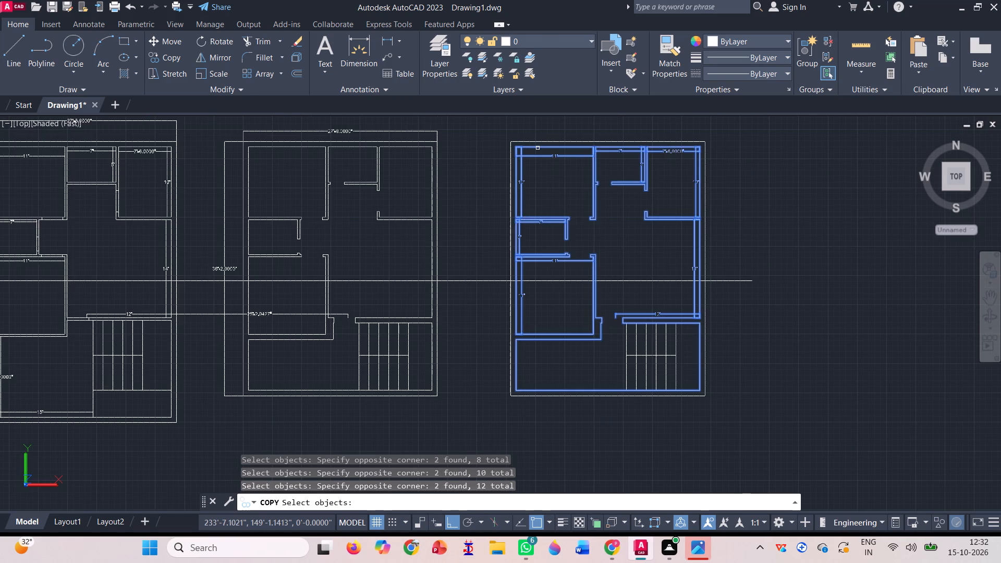
scroll(540, 148, "up", 2)
key("space")
Copy the selected dimensions from the third plan's inner top-left corner to the middle plan's inner top-left corner and finish copying.
scroll(490, 145, "up", 3)
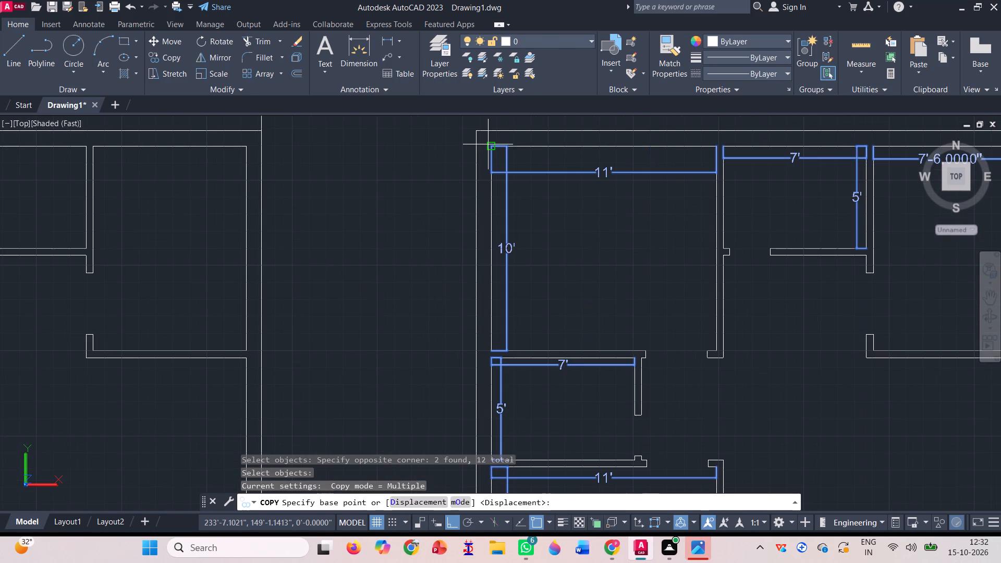
left_click(488, 144)
scroll(561, 163, "down", 4)
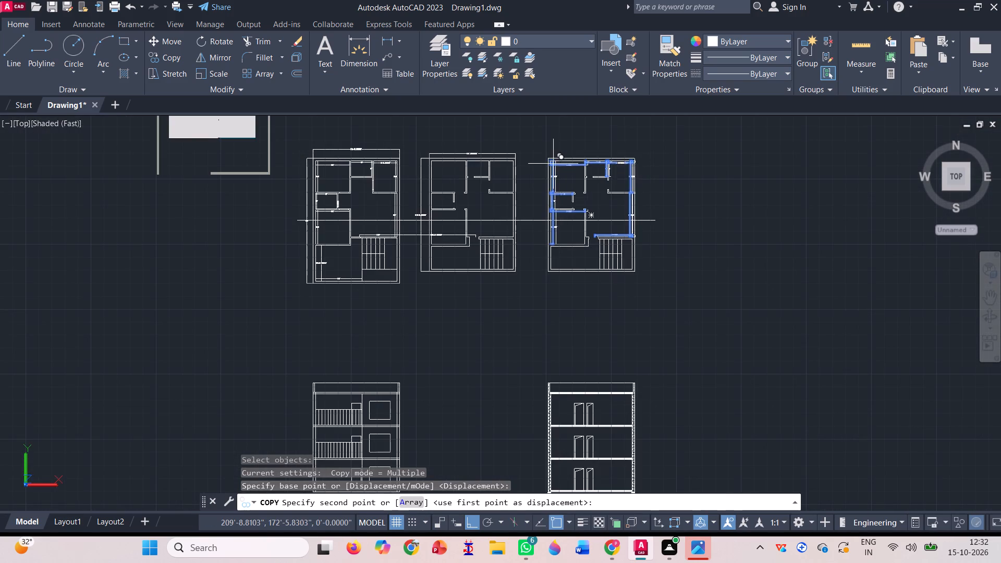
scroll(438, 162, "up", 6)
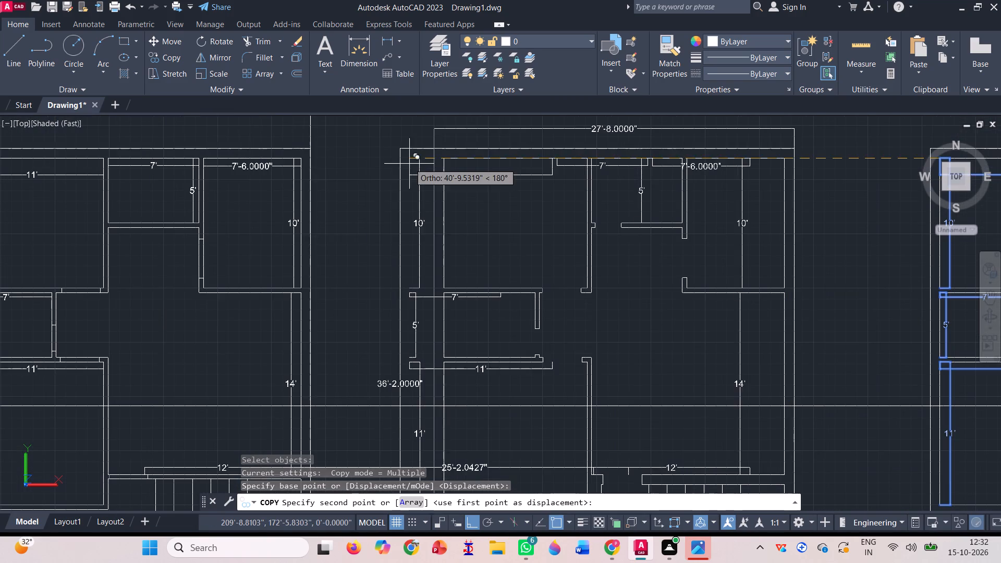
scroll(446, 163, "up", 2)
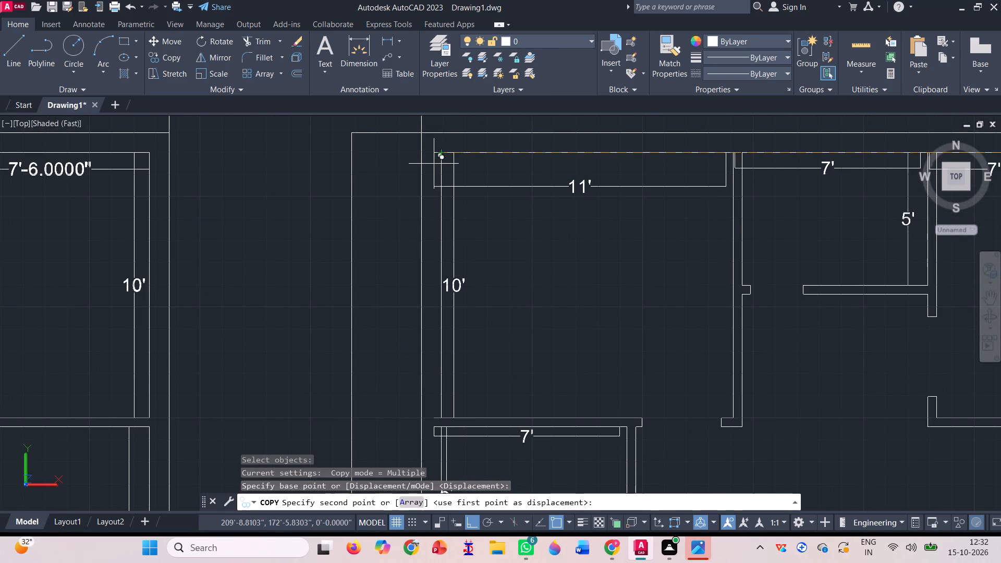
scroll(434, 163, "down", 1)
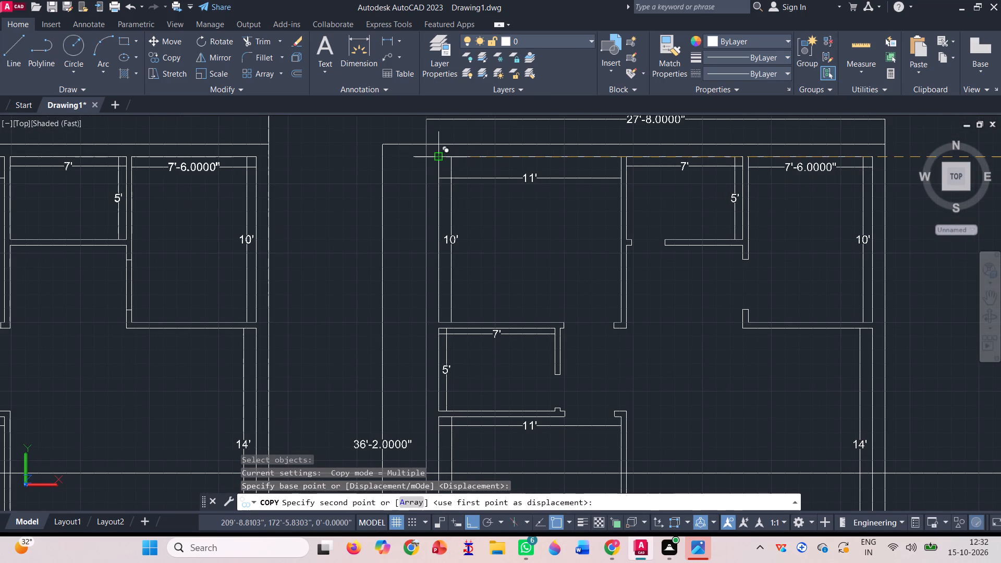
left_click(440, 153)
scroll(442, 154, "down", 3)
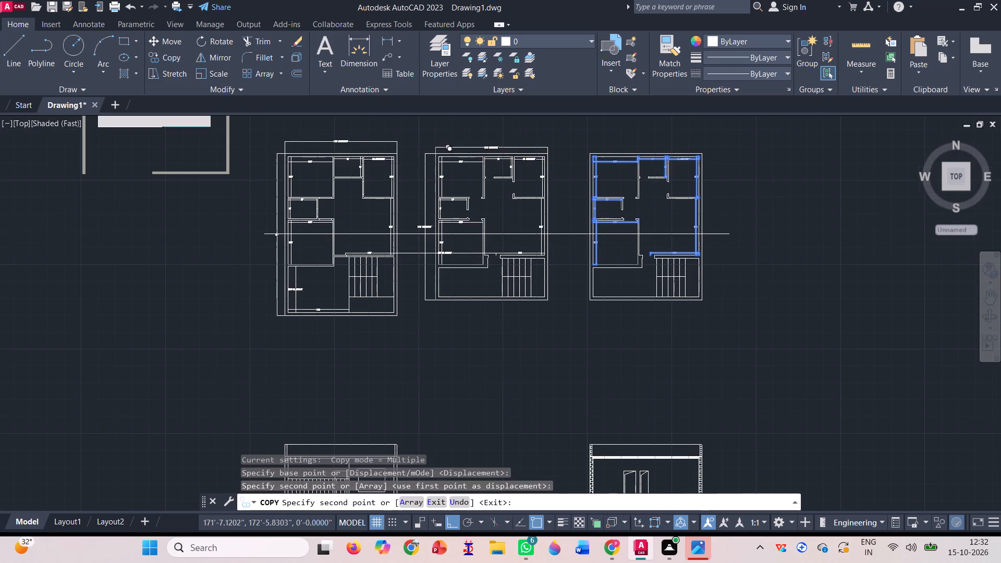
key("space")
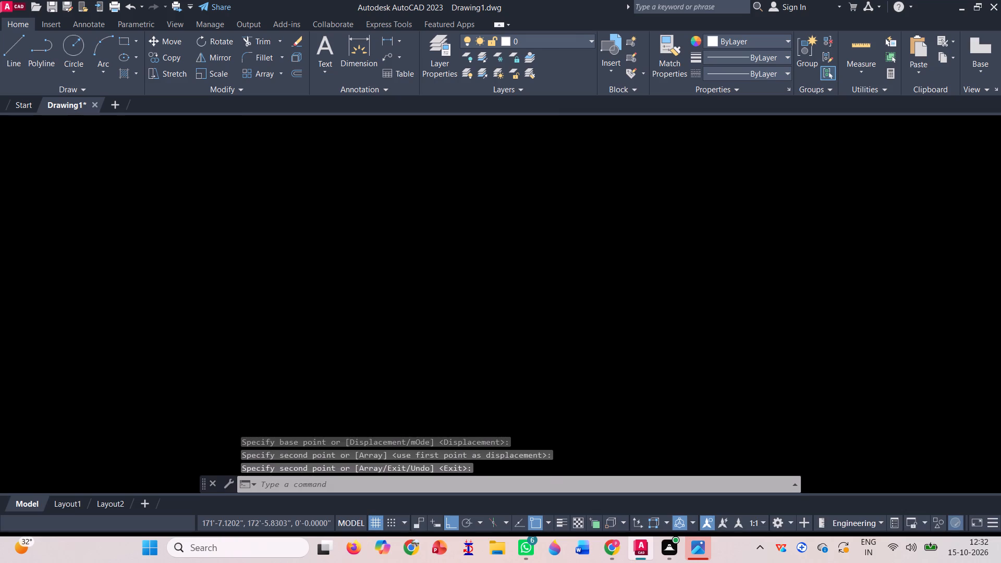
Add a linear dimension for the third plan's overall width between its outer top corners, placed above the plan.
left_click(381, 36)
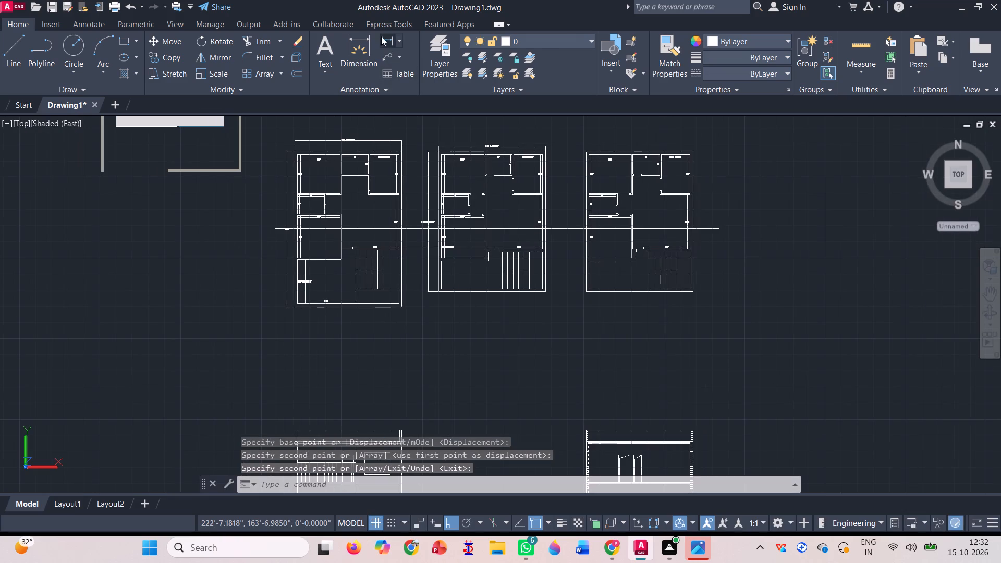
scroll(664, 127, "up", 3)
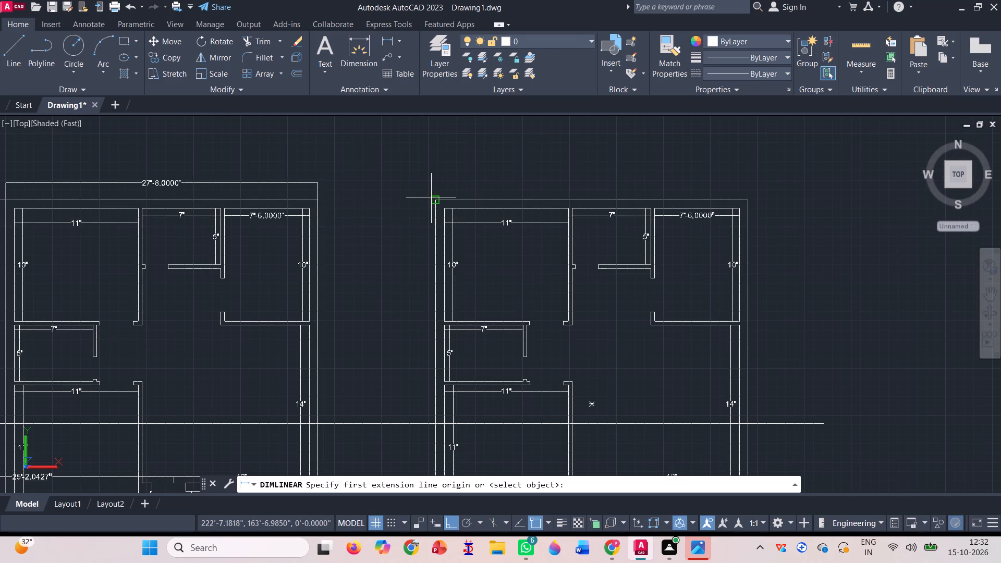
left_click(435, 197)
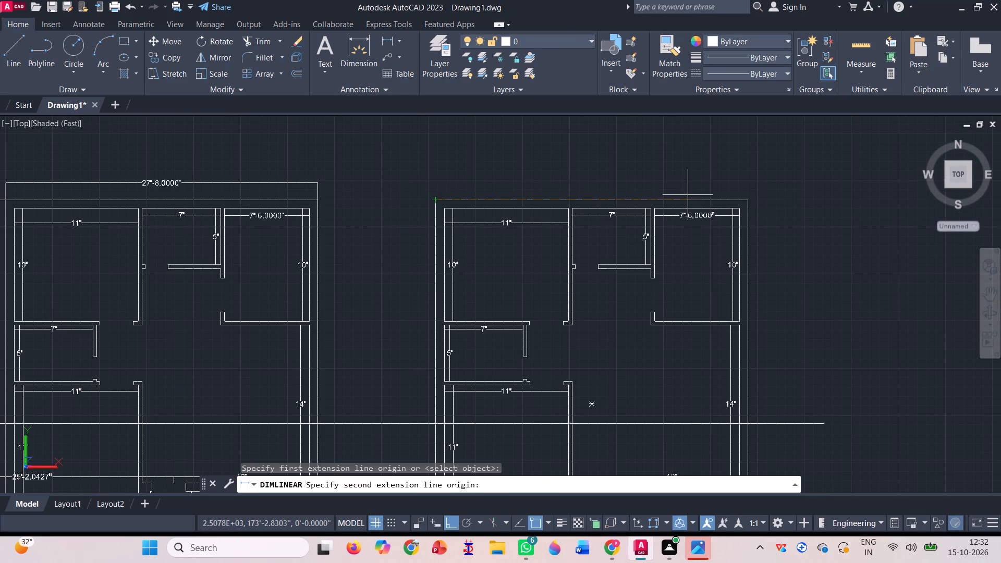
left_click(748, 201)
left_click(746, 182)
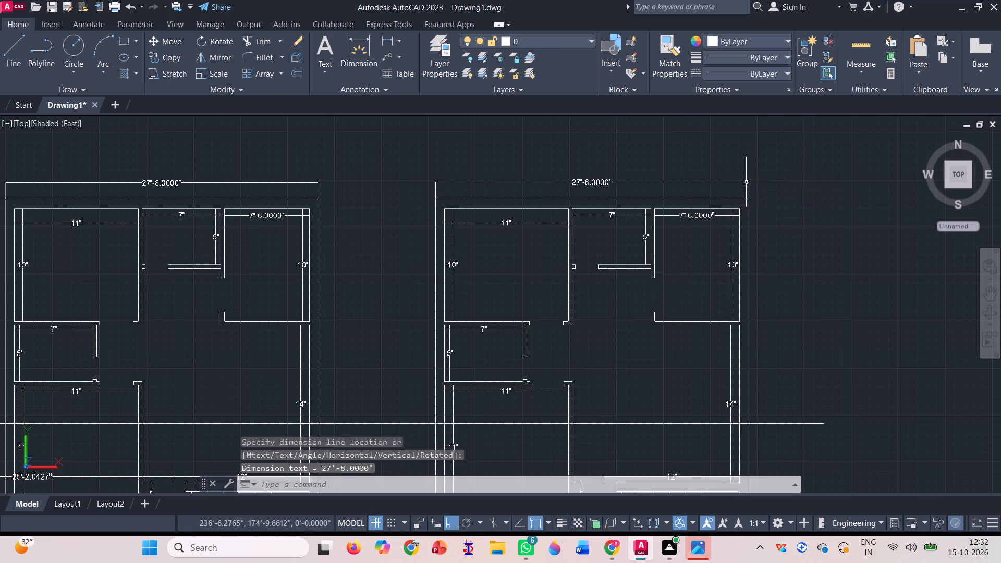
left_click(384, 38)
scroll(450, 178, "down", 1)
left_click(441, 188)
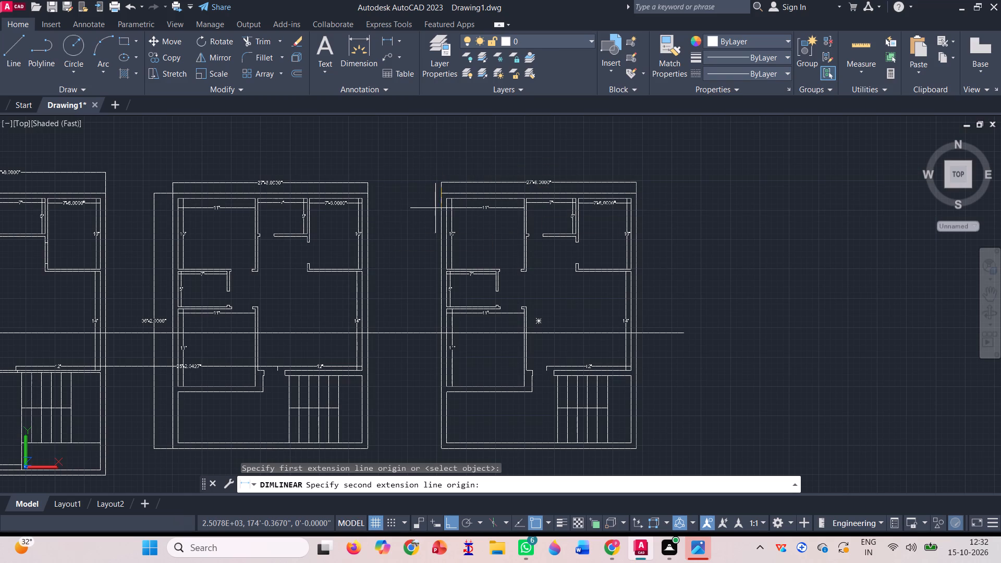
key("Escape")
Add a linear dimension for the third plan's overall depth between its outer left corners, placed just outside the left wall.
left_click(385, 42)
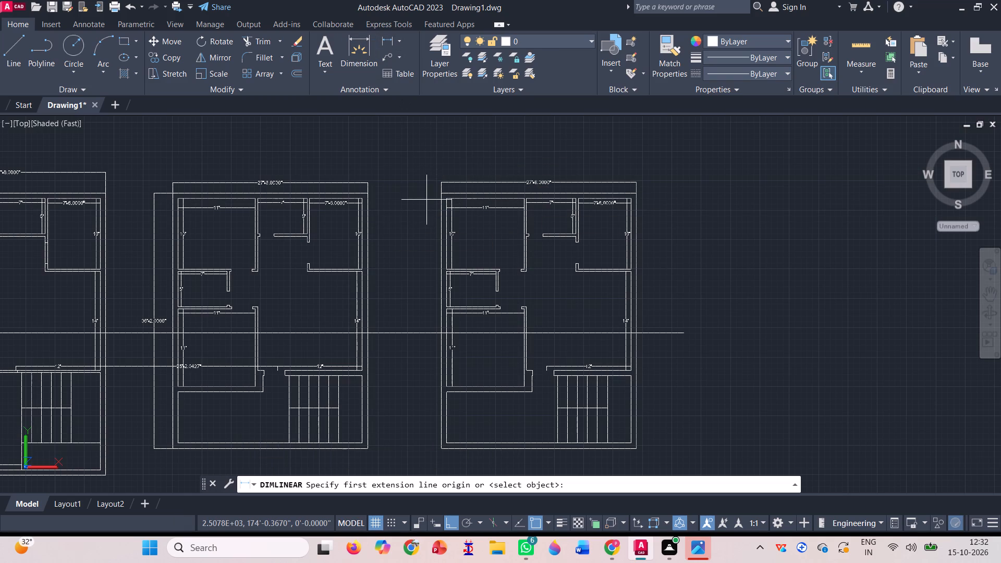
scroll(442, 189, "up", 3)
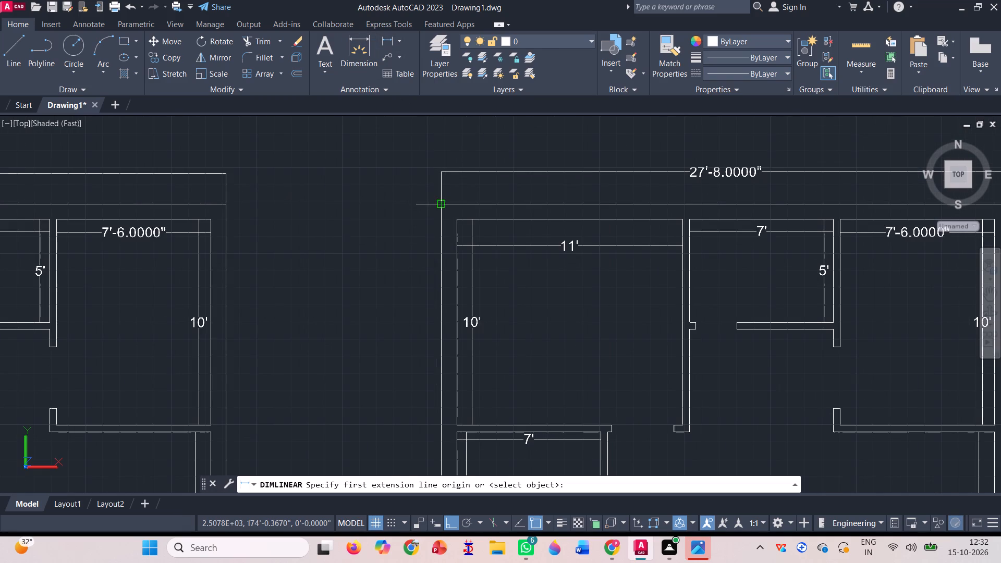
left_click(442, 204)
scroll(430, 189, "down", 3)
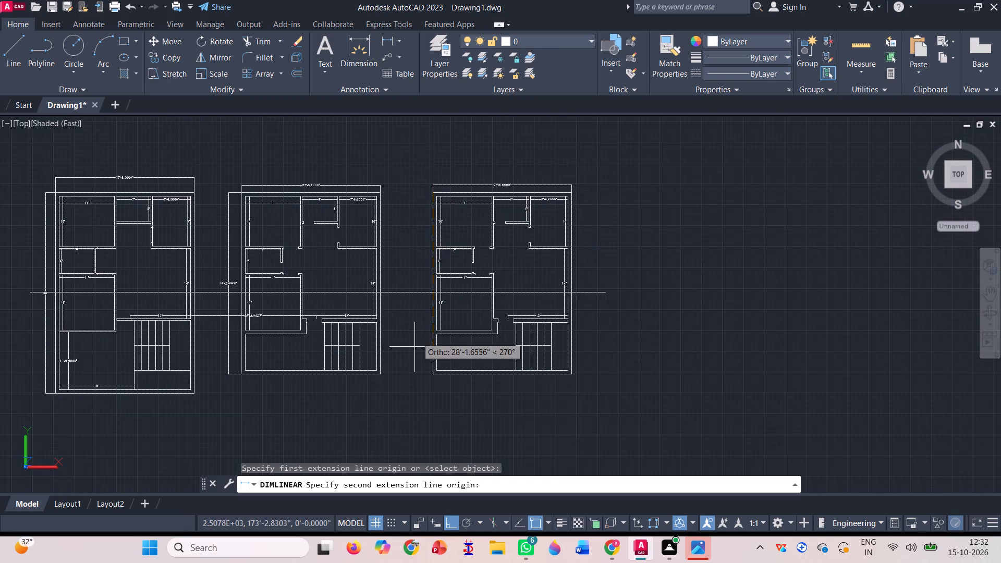
scroll(423, 369, "up", 3)
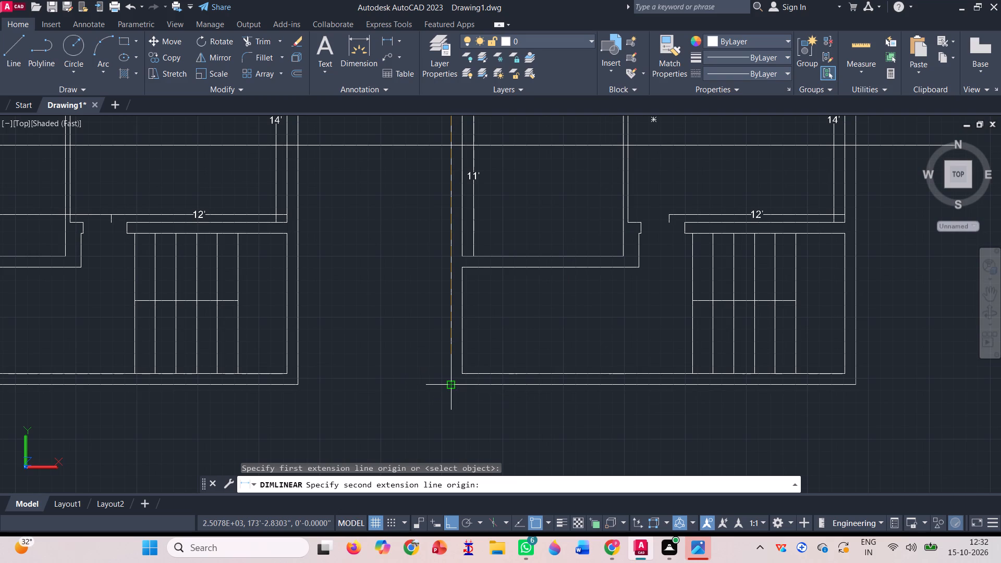
left_click(451, 382)
scroll(451, 382, "down", 1)
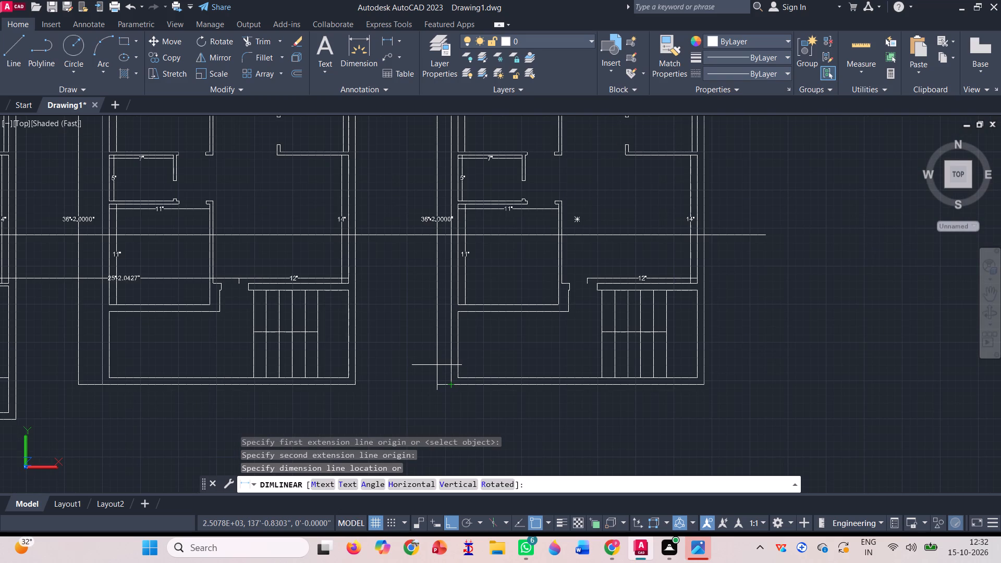
scroll(437, 363, "down", 1)
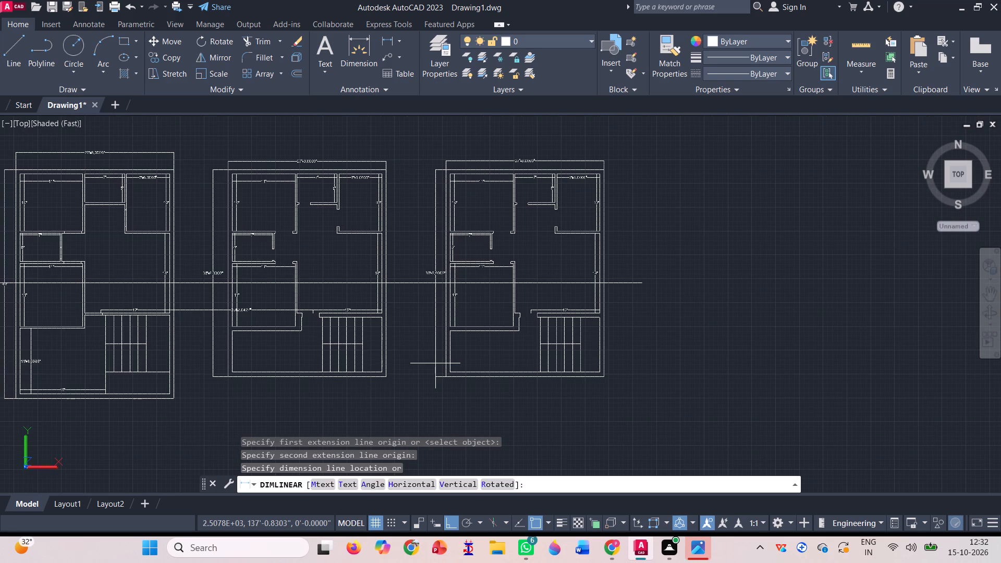
left_click(435, 361)
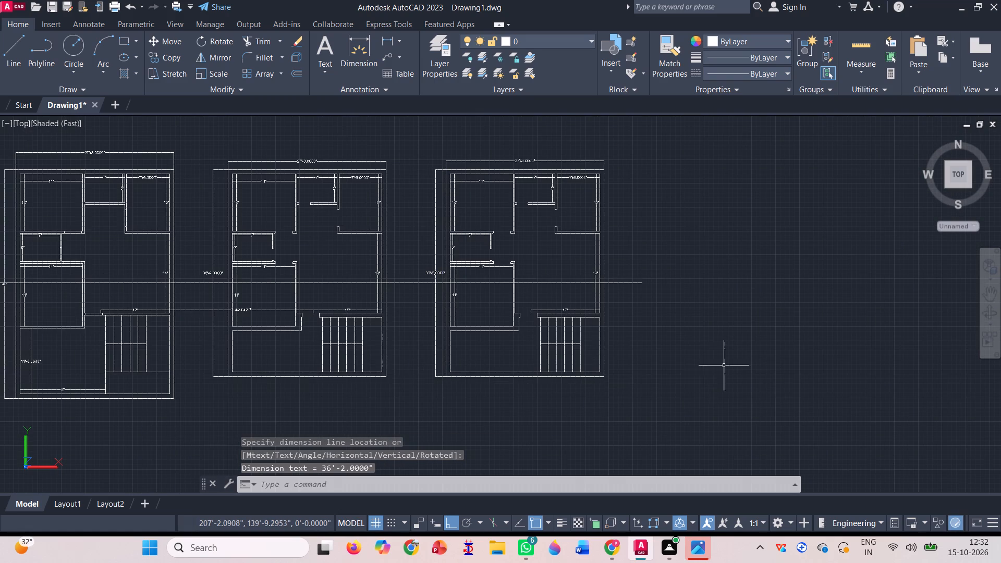
Examine the front elevation and the section drawing below the floor plans.
scroll(683, 339, "down", 1)
key("space")
scroll(685, 281, "down", 2)
scroll(566, 419, "up", 2)
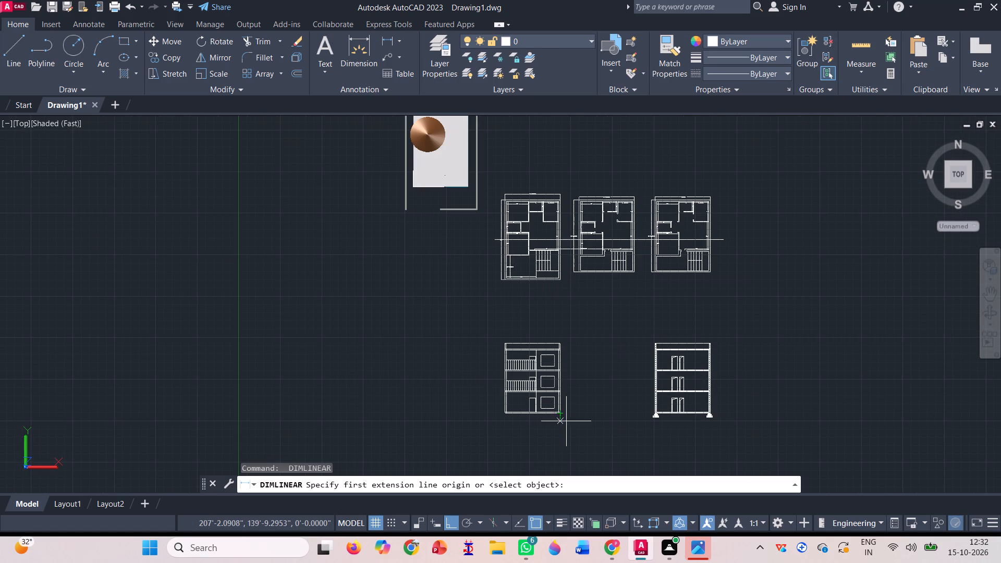
scroll(566, 421, "up", 1)
scroll(538, 395, "down", 1)
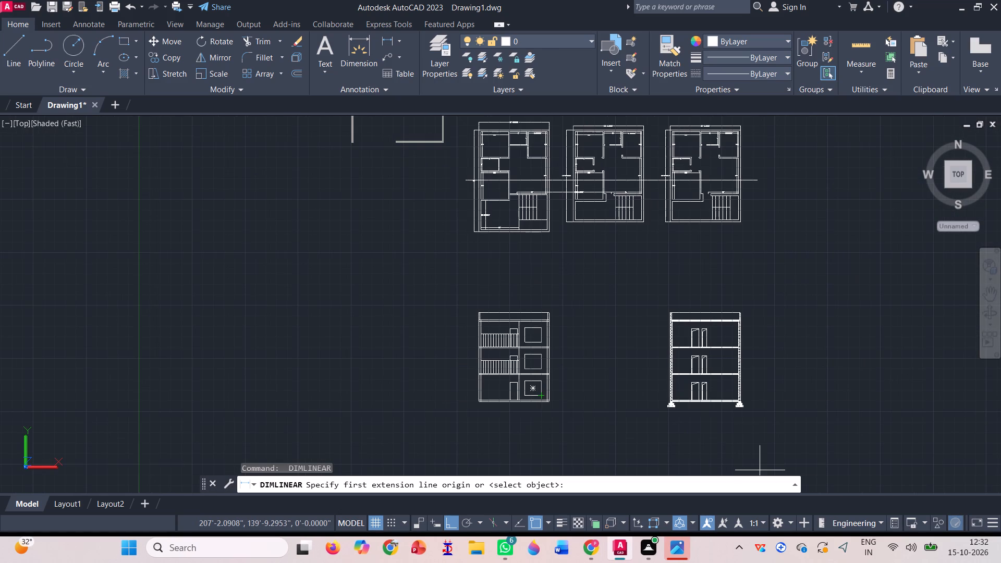
scroll(760, 469, "up", 2)
scroll(743, 351, "up", 2)
scroll(743, 351, "down", 2)
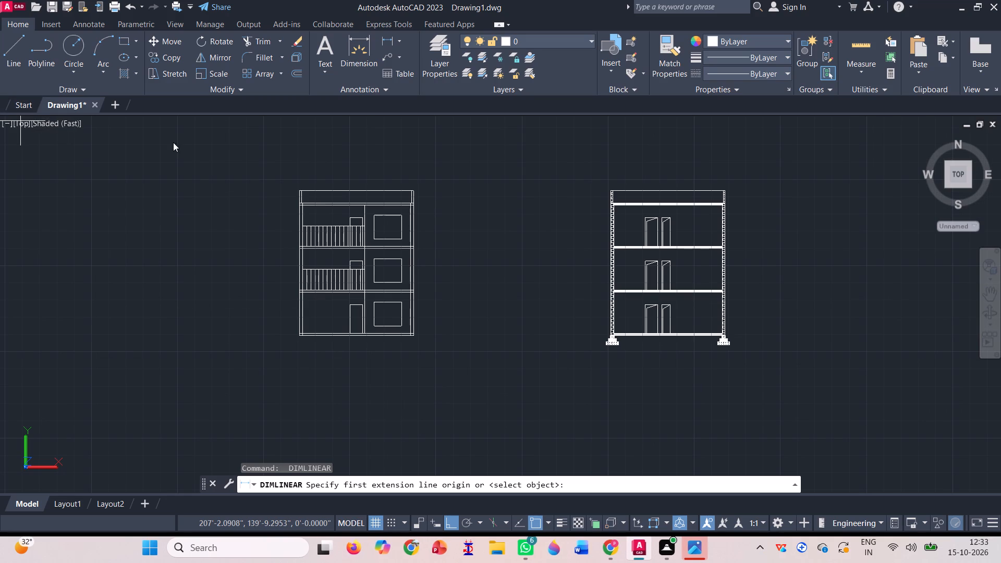
scroll(722, 170, "up", 3)
scroll(585, 276, "up", 2)
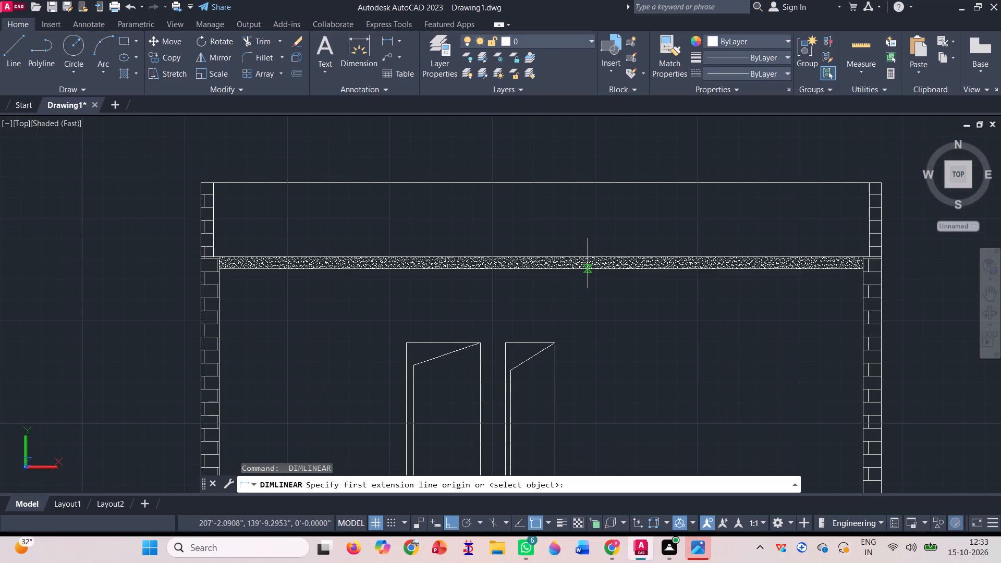
scroll(585, 237, "down", 3)
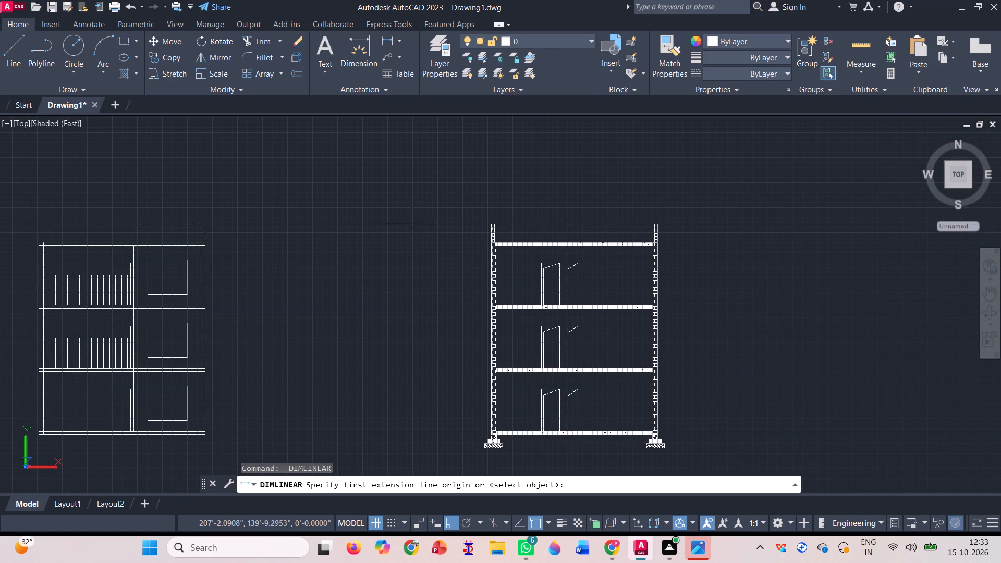
left_click(18, 123)
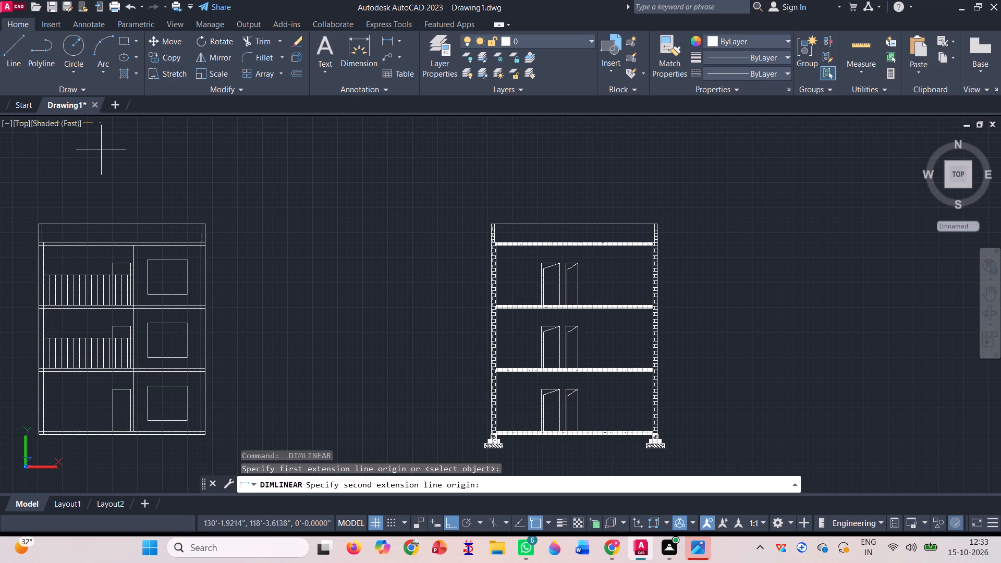
key("Escape")
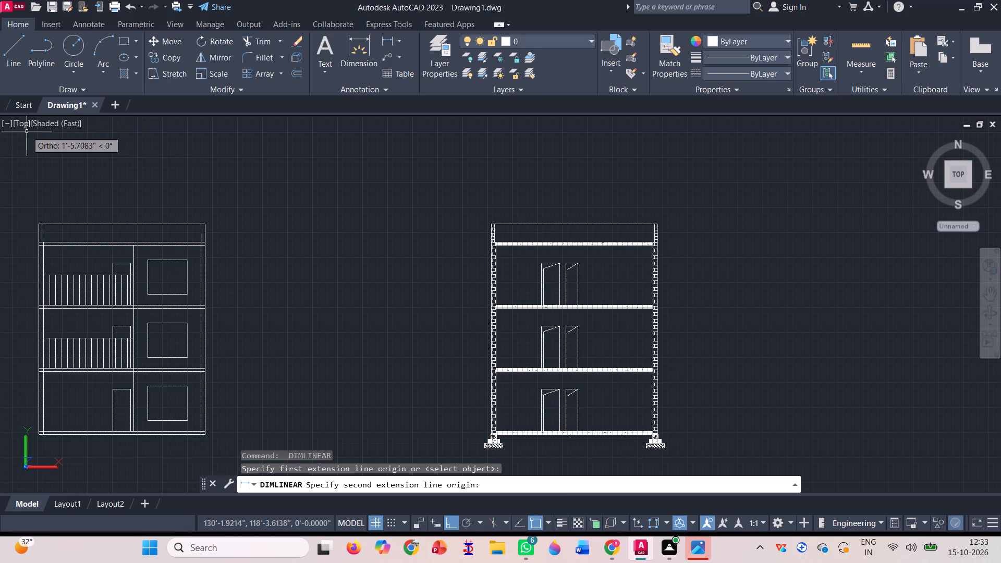
Switch to the SW Isometric view and frame the building model together with all the plans, the elevation and the section.
left_click(22, 123)
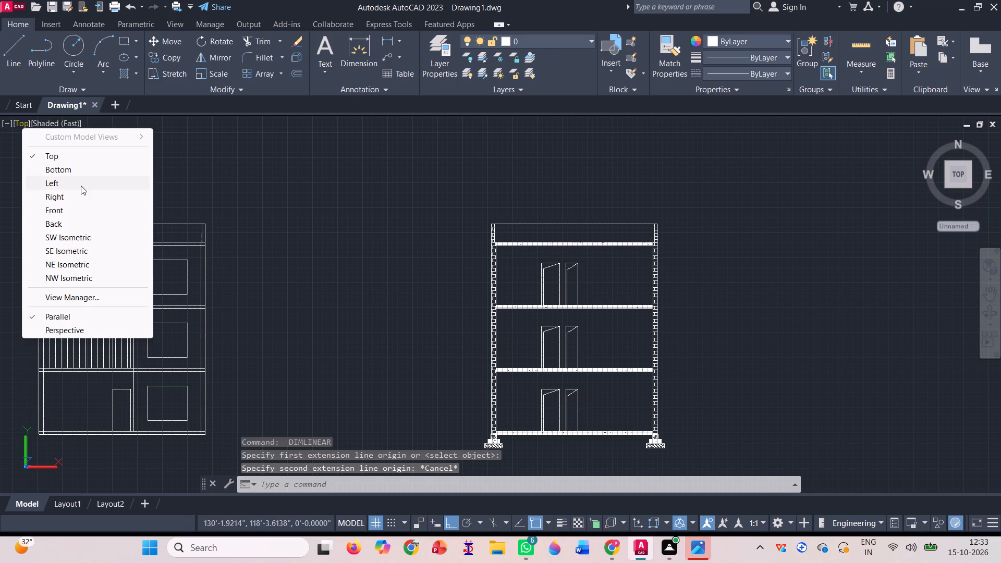
left_click(88, 236)
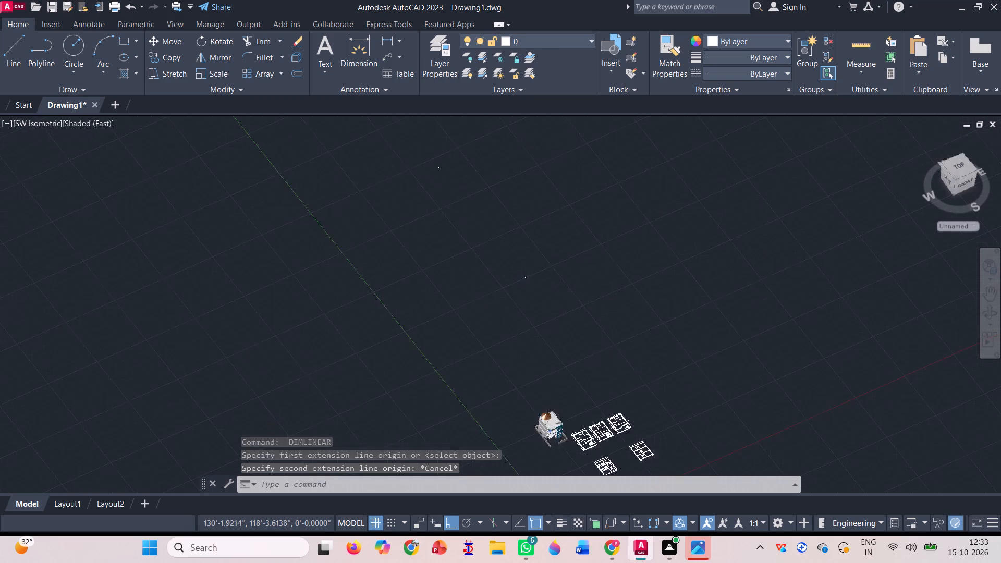
scroll(410, 248, "down", 2)
scroll(569, 334, "up", 2)
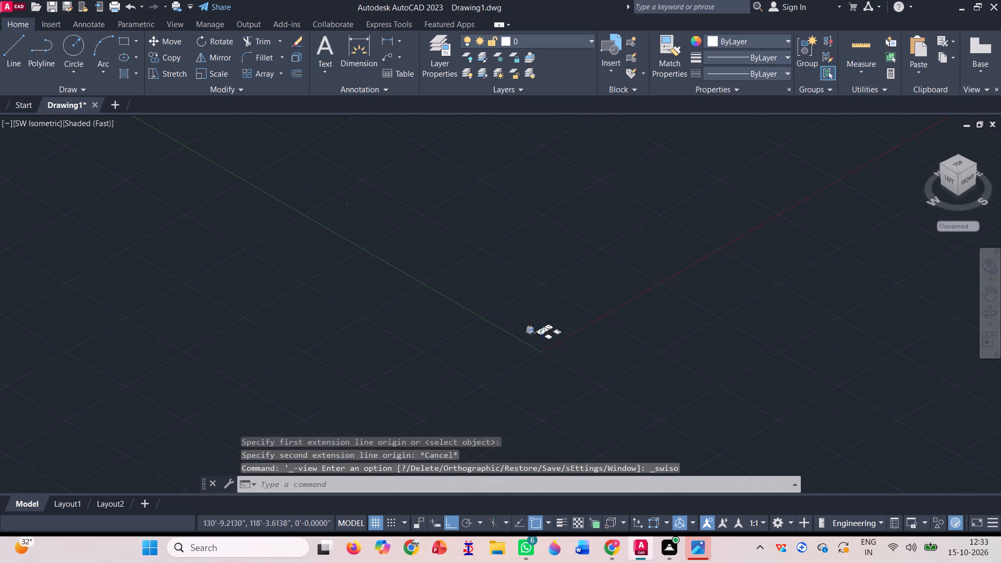
scroll(569, 334, "up", 1)
scroll(477, 375, "up", 3)
scroll(638, 123, "up", 1)
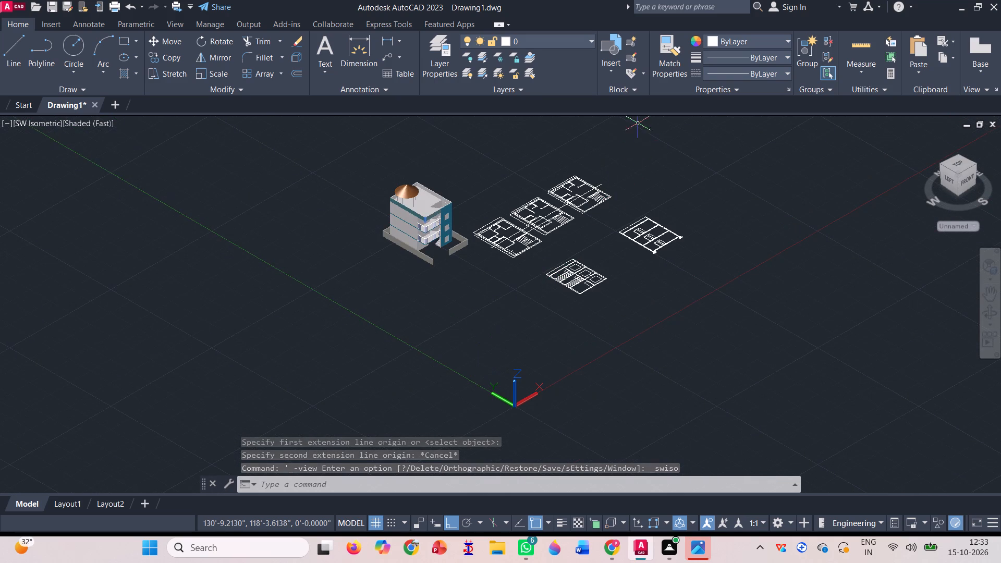
scroll(638, 123, "up", 1)
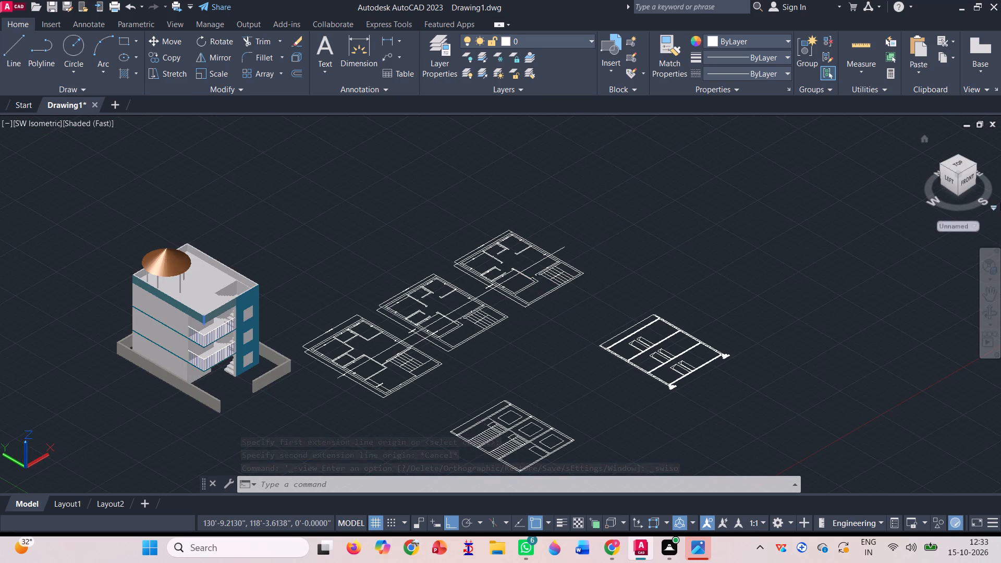
left_click(993, 291)
left_click_drag(759, 277, 790, 263)
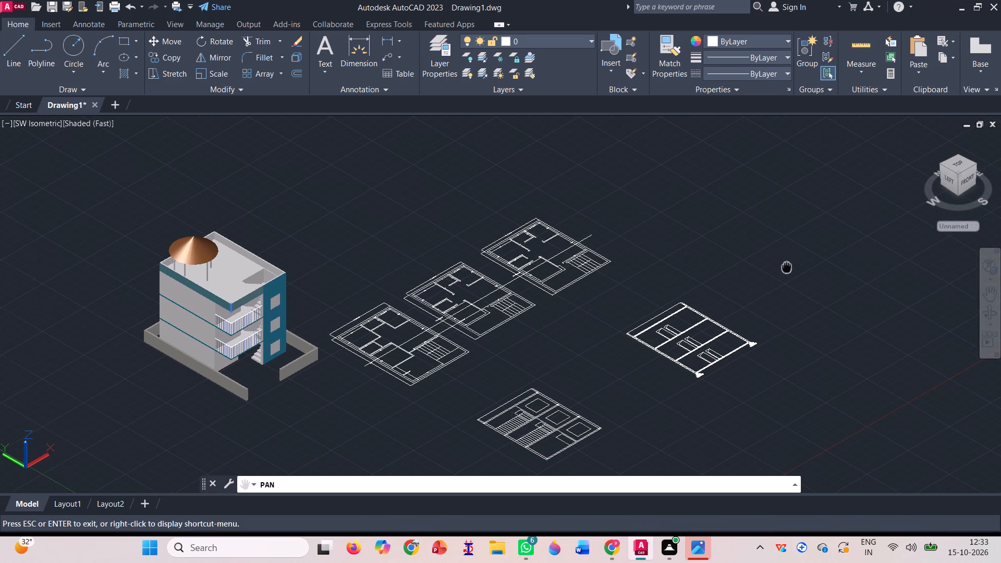
left_click_drag(790, 263, 808, 254)
key("Escape")
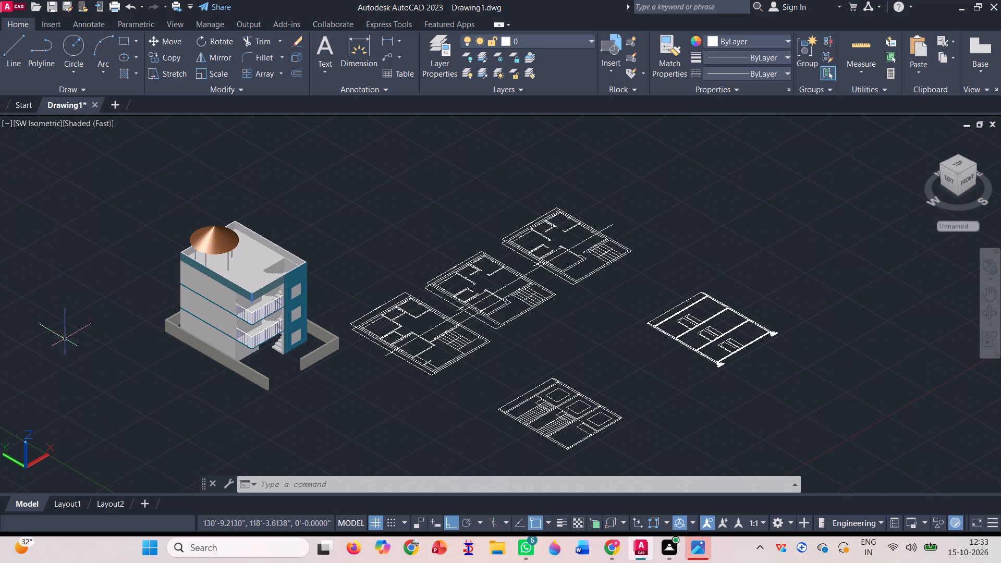
Turn off command log recording with LOGFILEOFF.
left_click(422, 483)
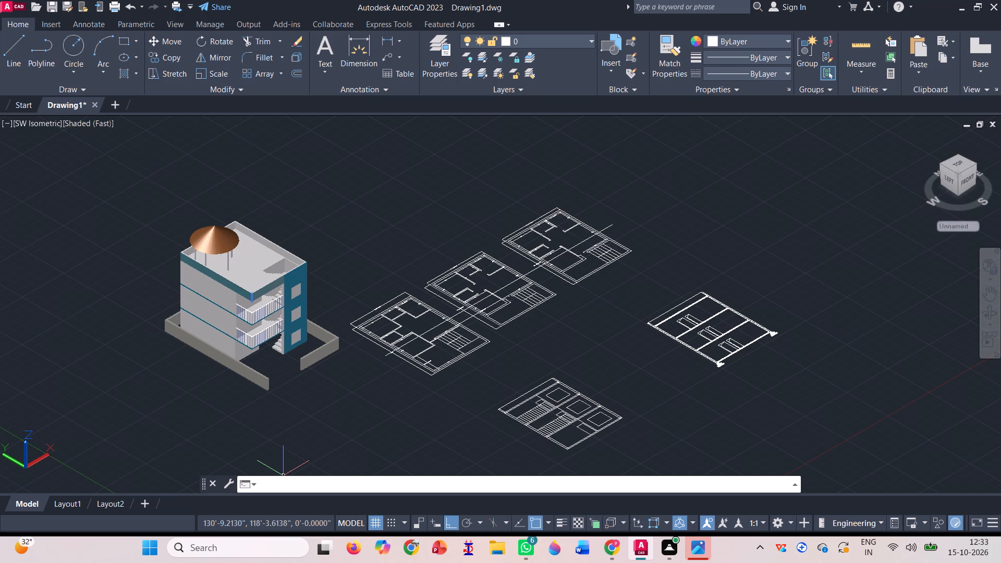
type("log")
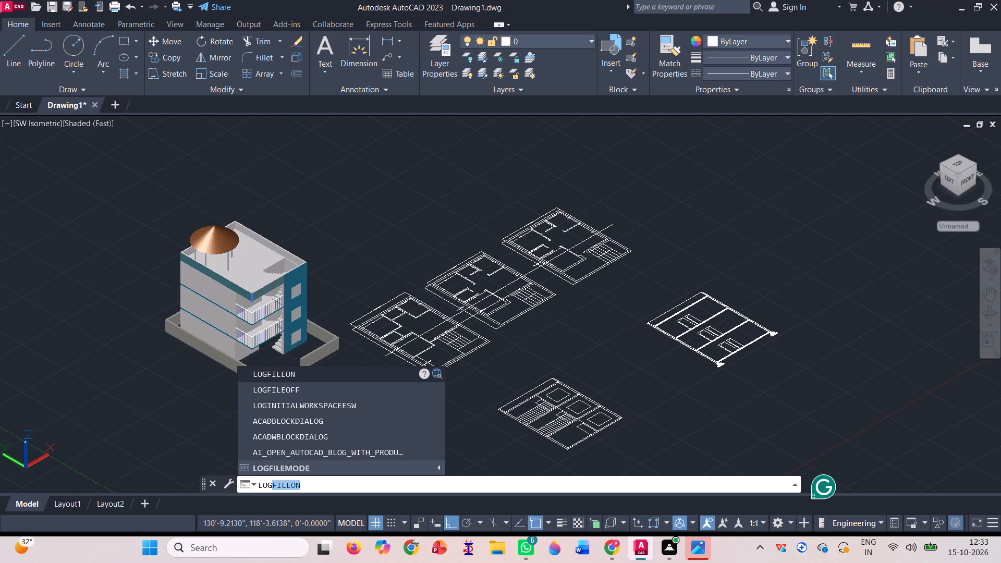
key("Down")
key("Return")
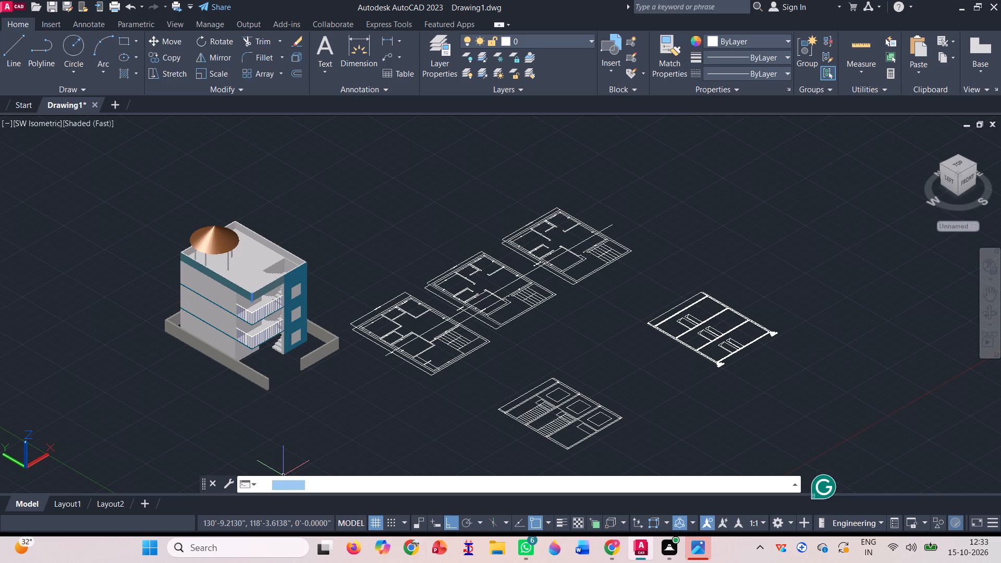
Save the drawing in the Documents folder under the file name building.
key("ctrl+s")
key("ctrl+z")
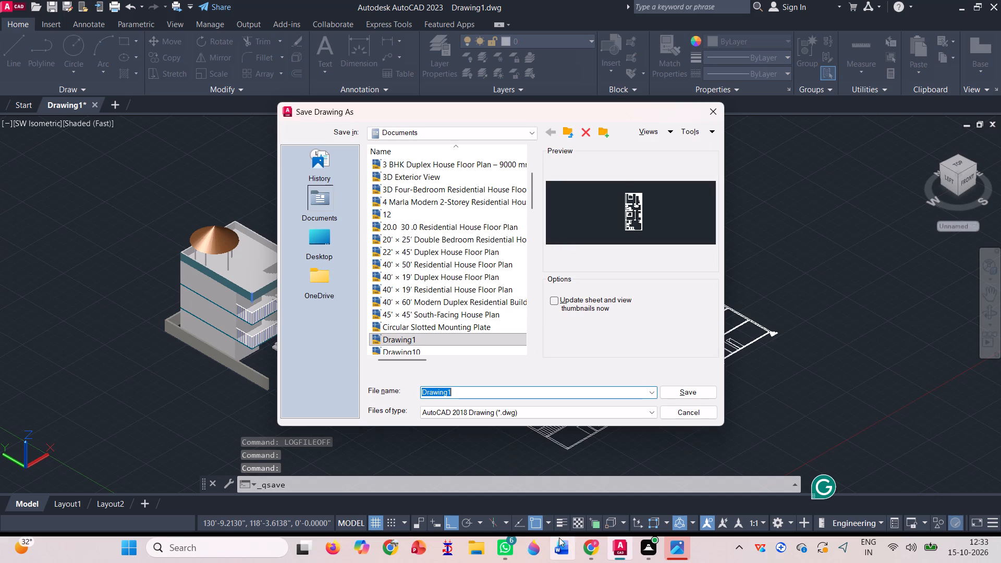
key("BackSpace")
key("p")
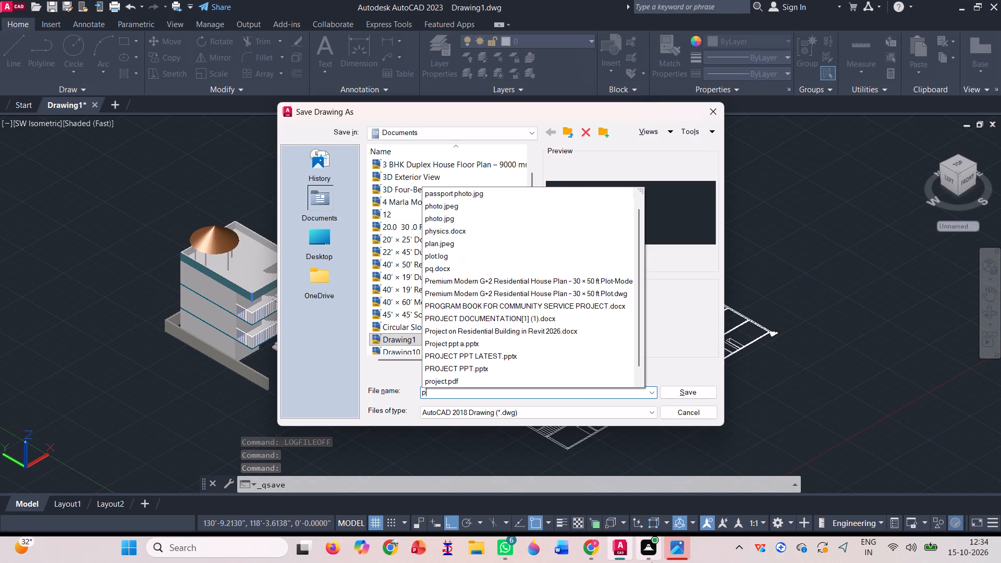
key("BackSpace")
key("ctrl+v")
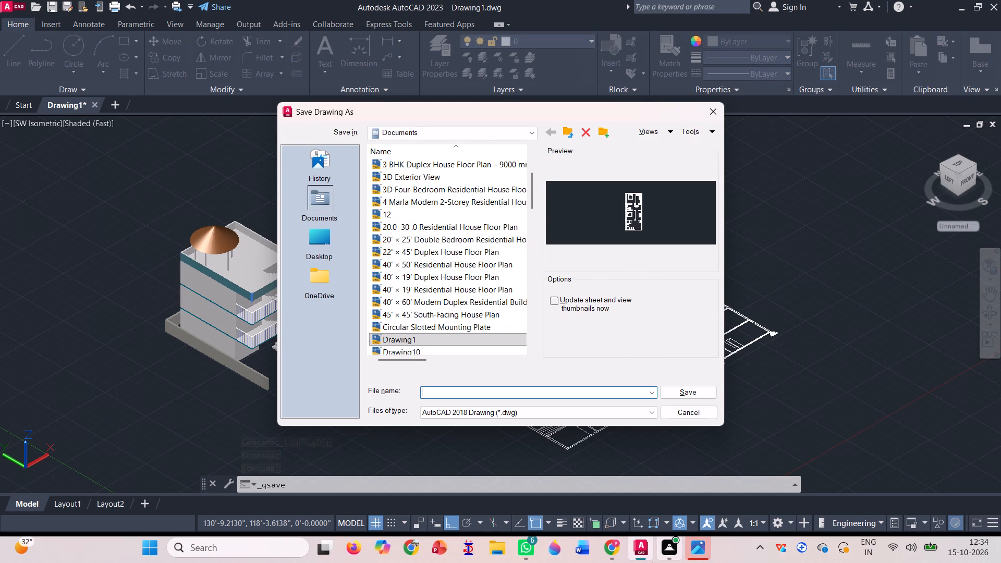
key("ctrl+c")
key("ctrl+v")
key("ctrl+v")
type("pro")
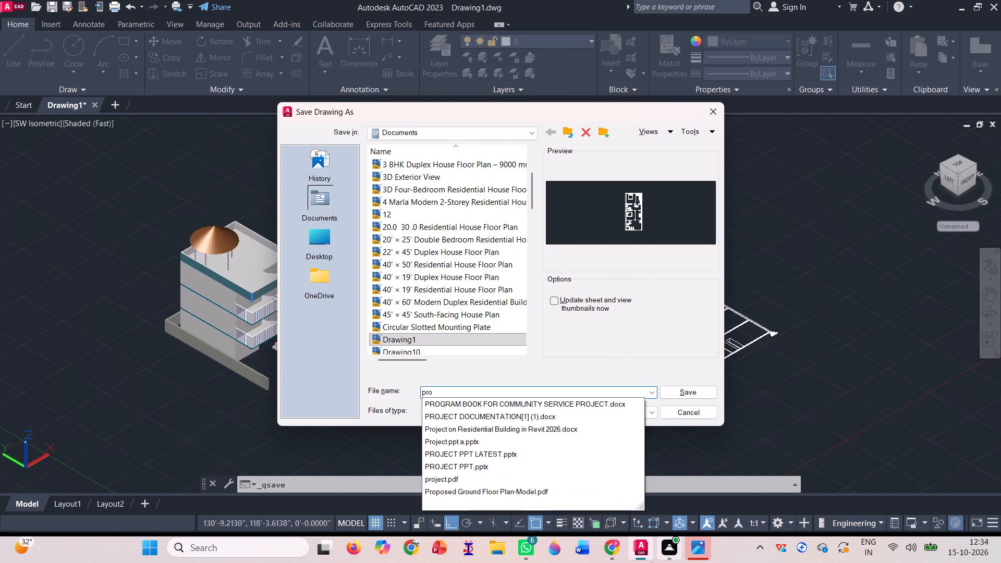
key("BackSpace")
key("BackSpace")
key("BackSpace")
key("BackSpace")
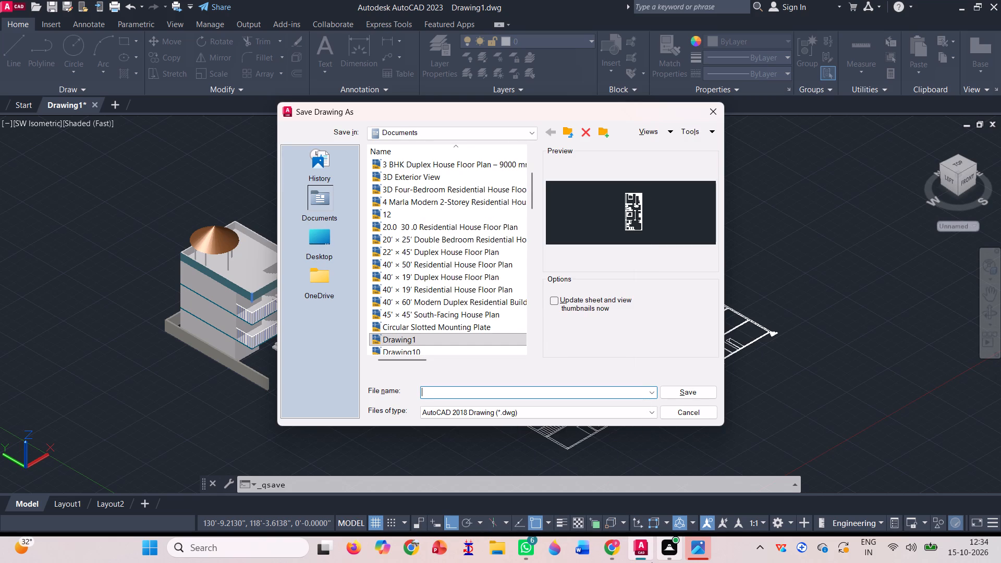
key("p")
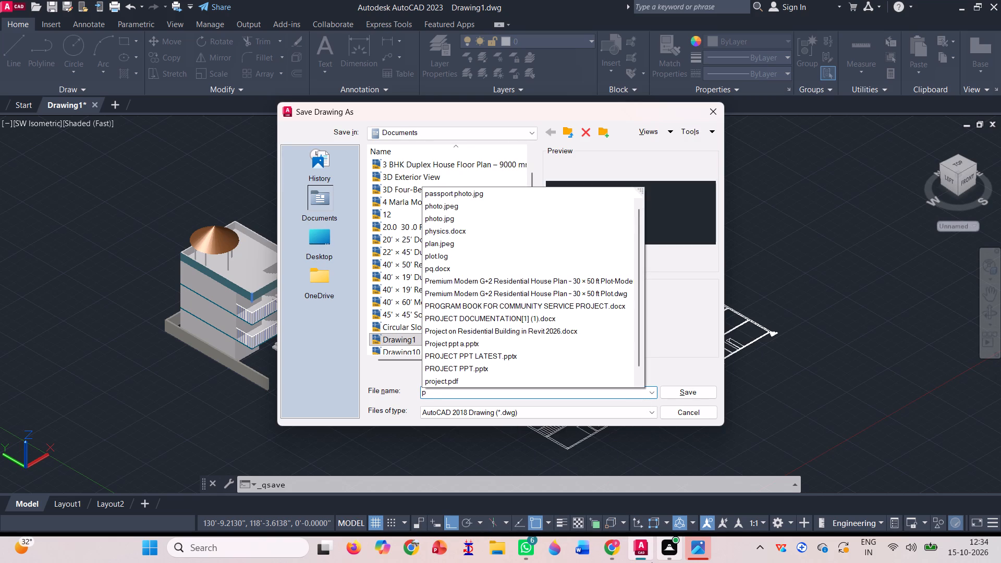
key("BackSpace")
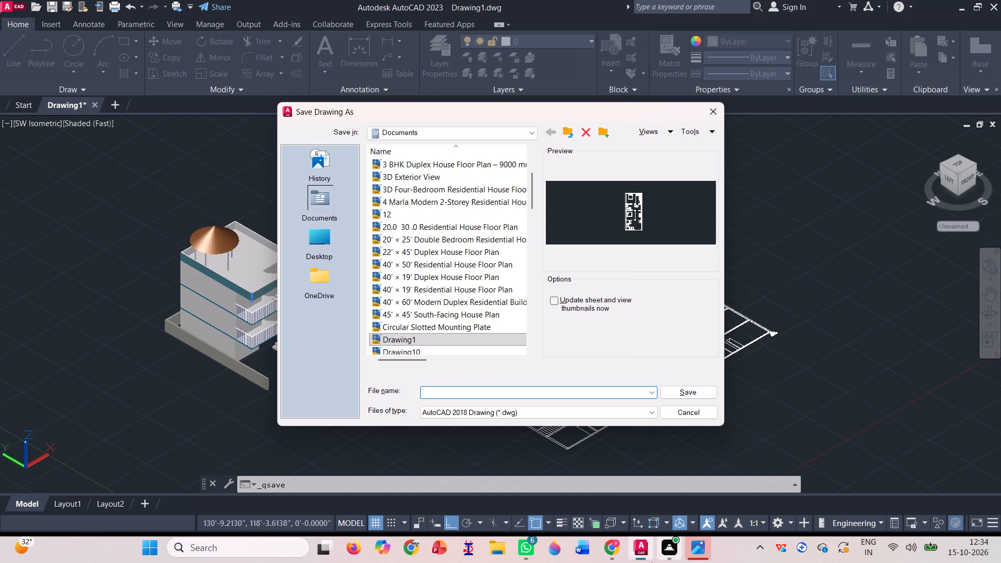
type("building")
key("Return")
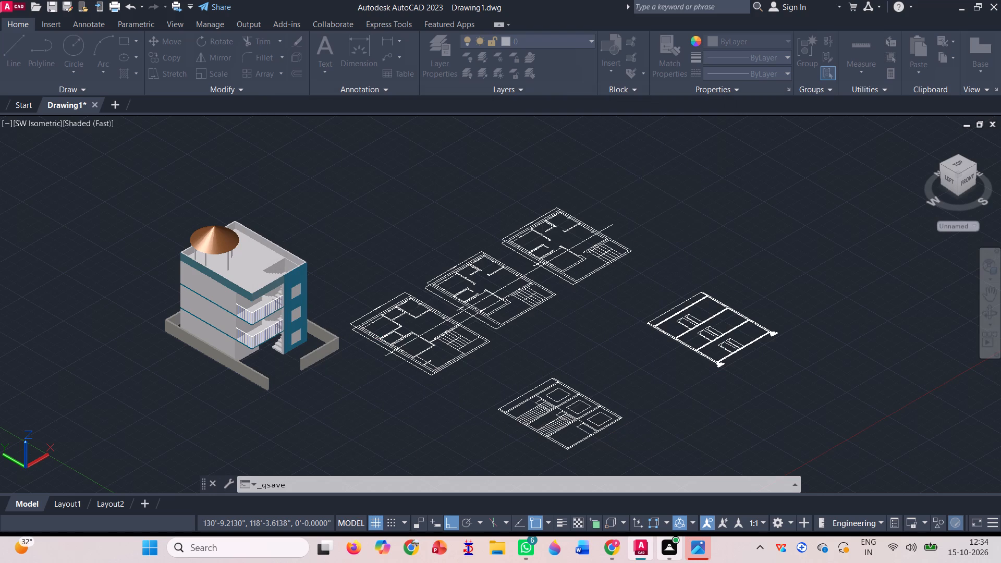
Set up the model plot with the AutoCAD PDF (High Quality Print).pc3 plotter and landscape orientation, and apply these settings to the layout.
left_click(114, 5)
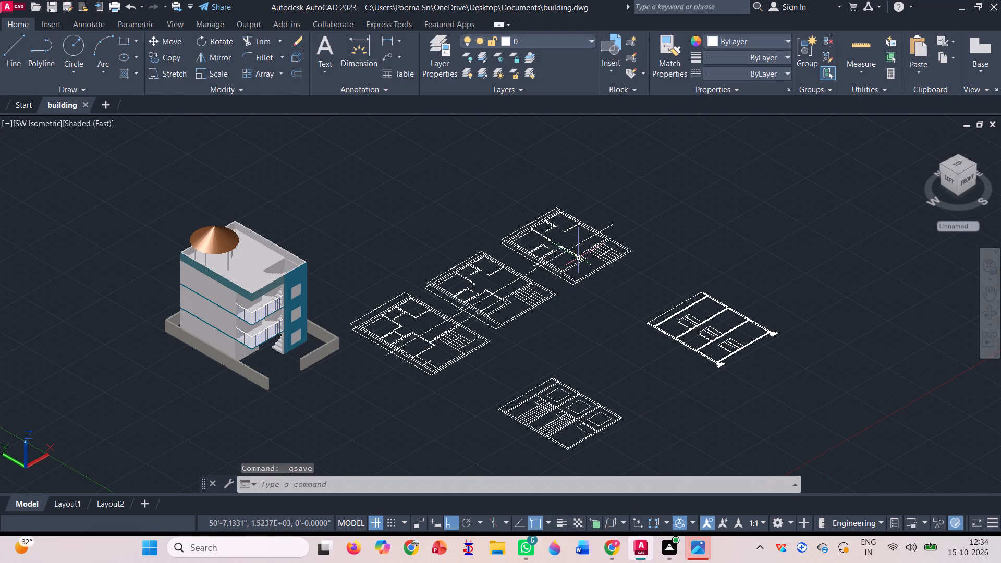
left_click(112, 5)
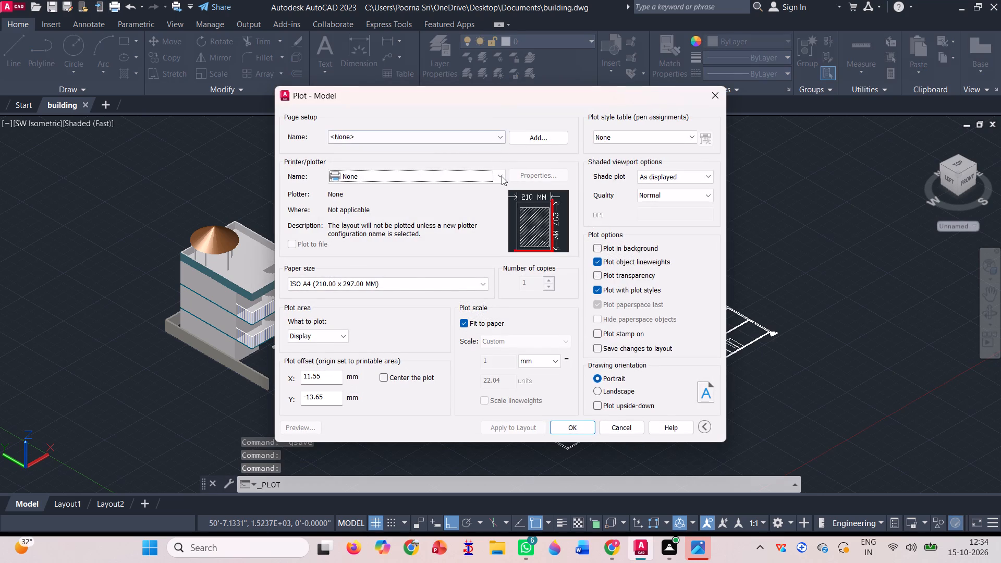
left_click(502, 175)
left_click(486, 248)
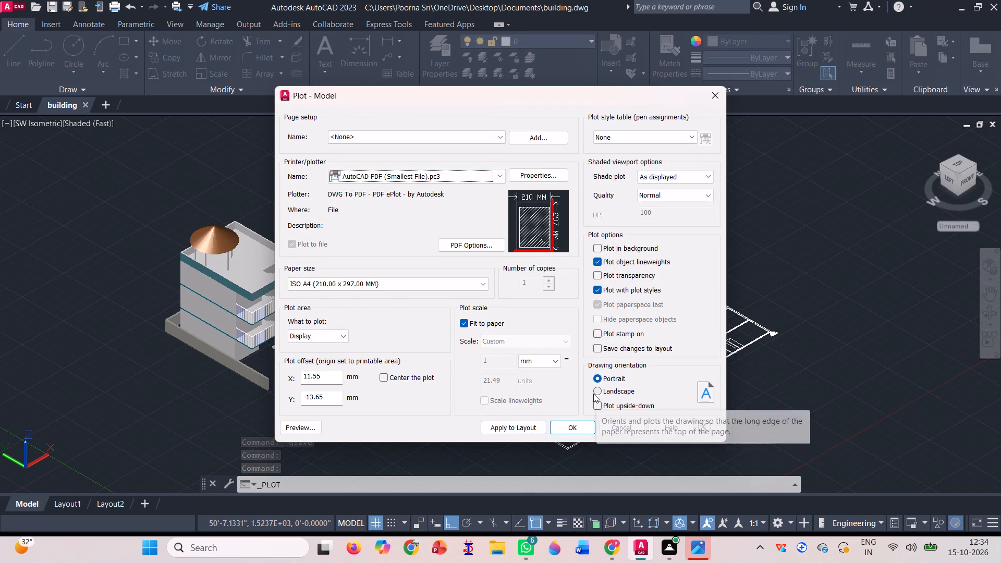
left_click(503, 177)
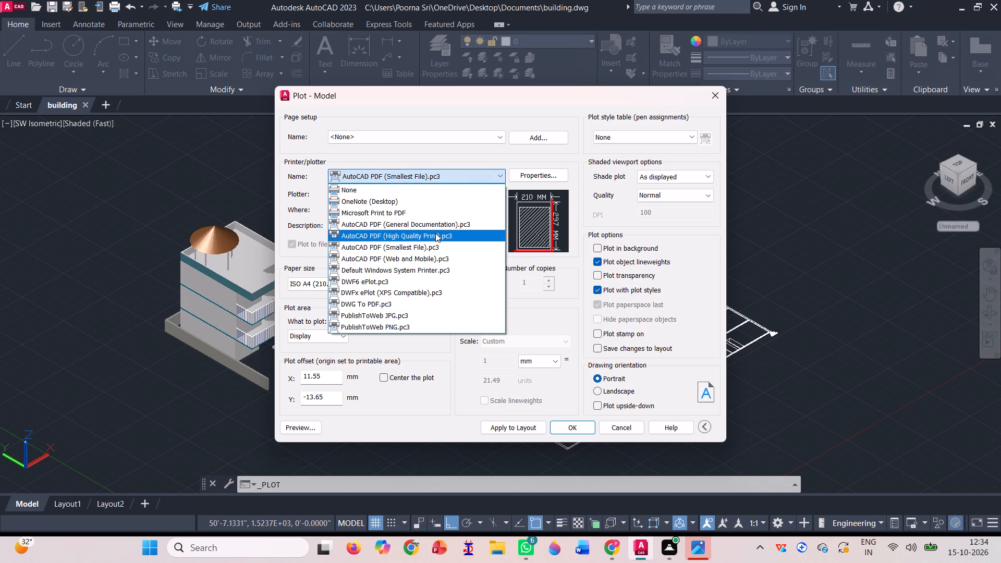
left_click(435, 233)
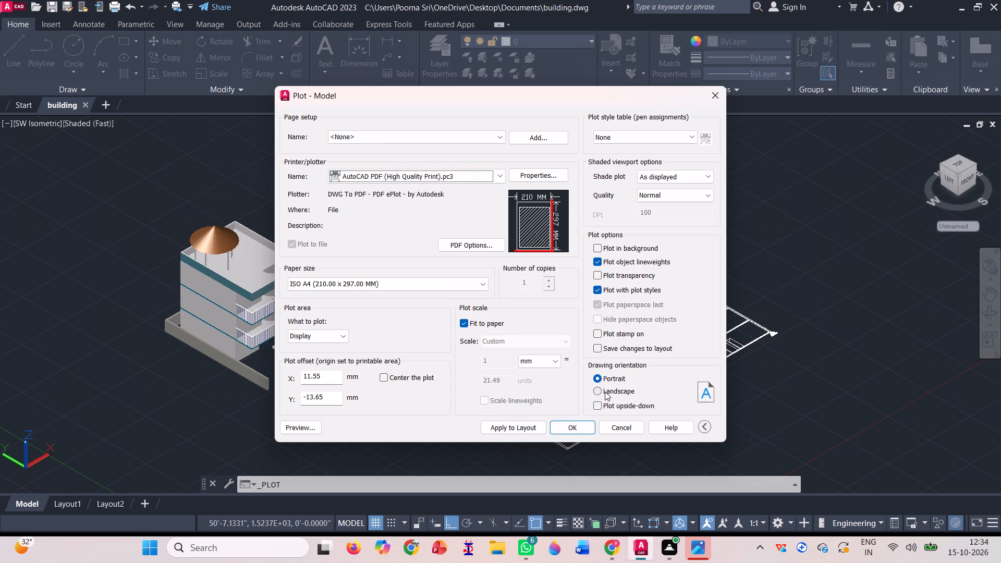
left_click(595, 386)
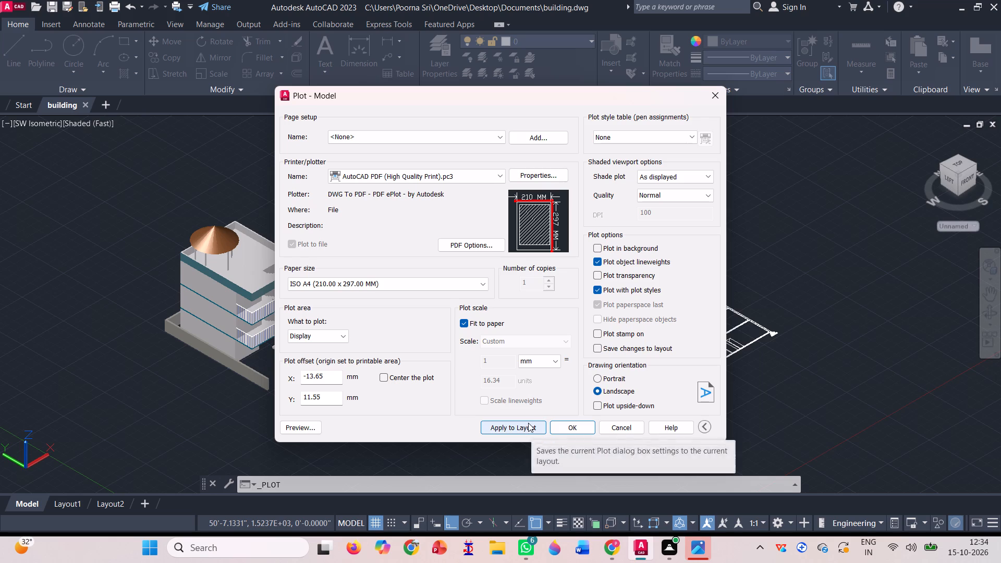
left_click(528, 423)
Plot the model to the PDF file building-Model.pdf in the Documents folder.
left_click(575, 427)
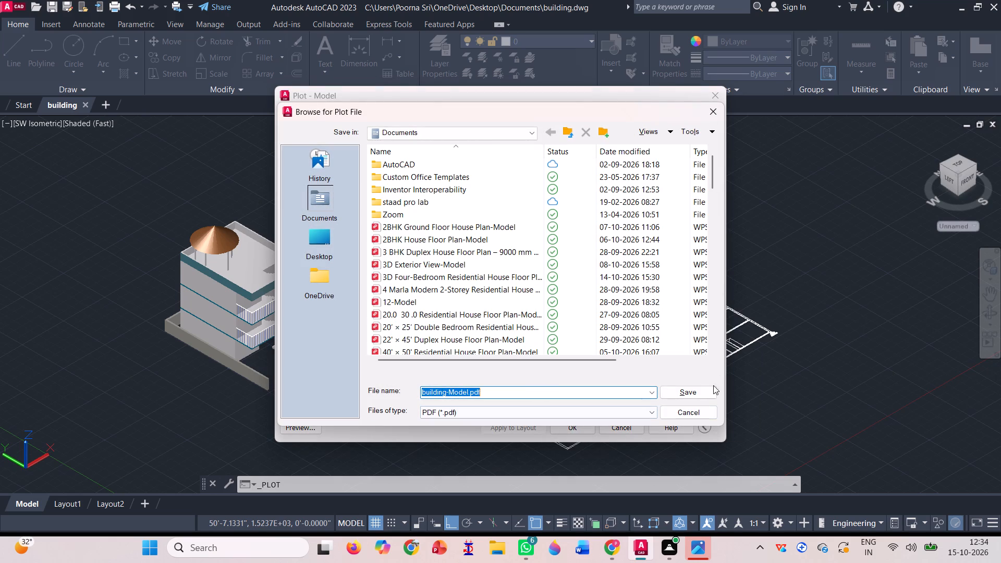
left_click(710, 394)
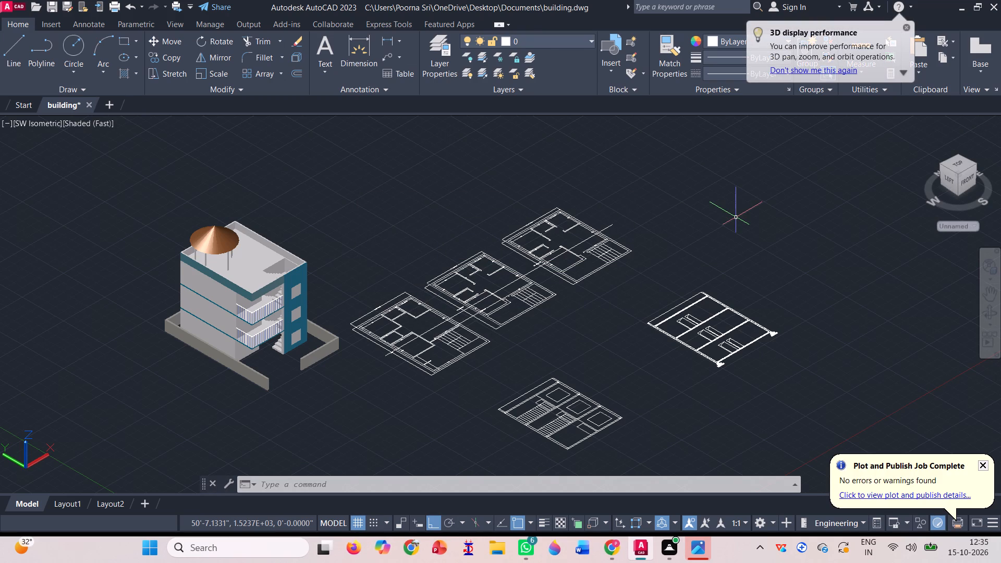
Minimize the AutoCAD window and close the plotted building-Model.pdf in WPS Office.
left_click(964, 11)
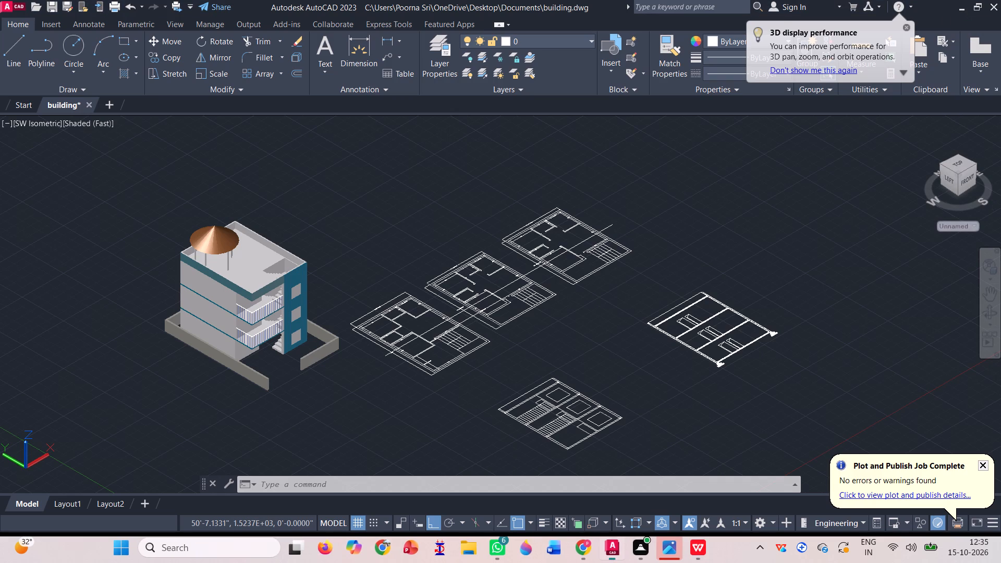
left_click(959, 6)
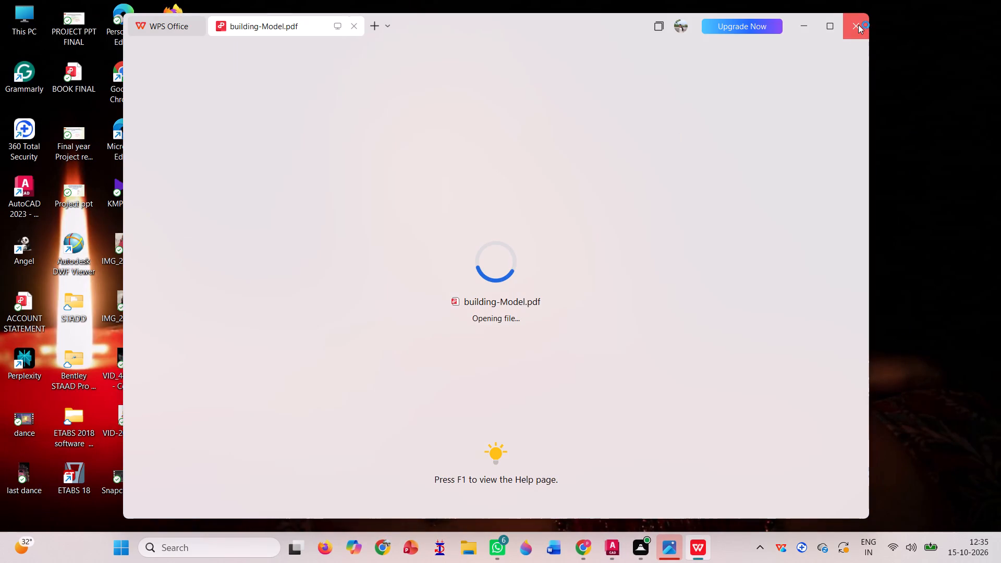
double_click(858, 25)
double_click(858, 25)
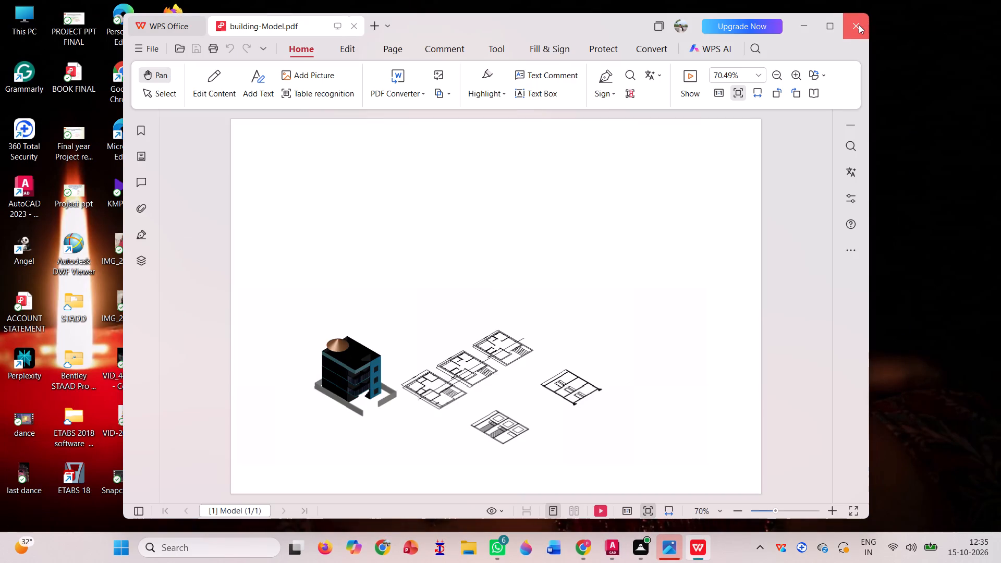